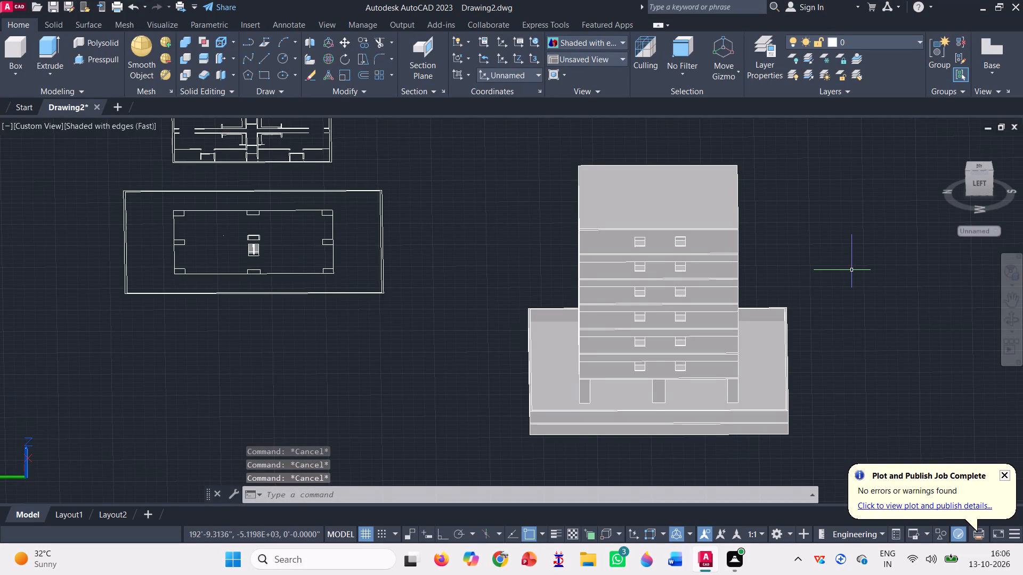
Orbit around the multi-storey building and the neighbouring floor plans to examine the model from several sides.
key("Escape")
left_click(1010, 316)
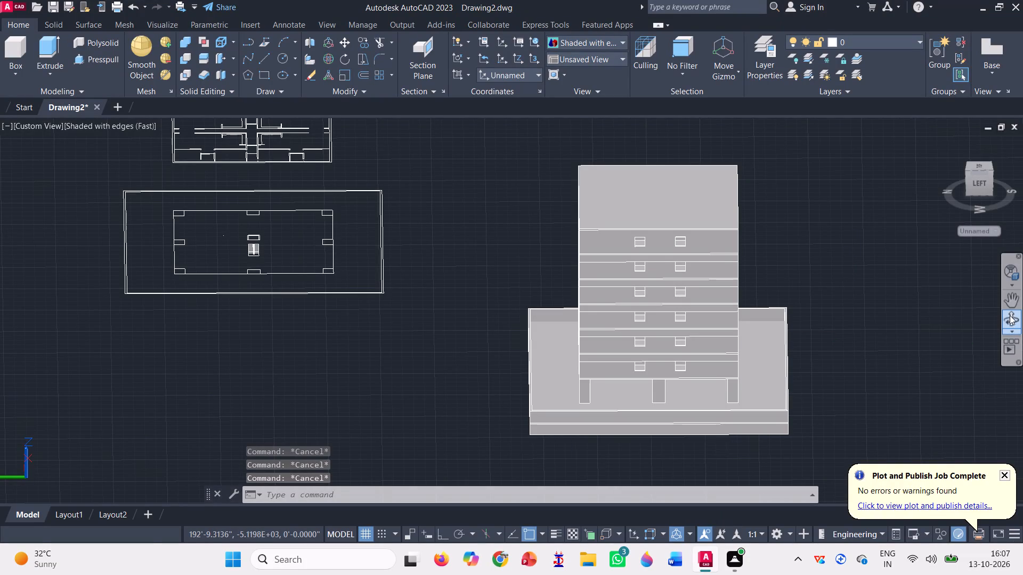
left_click_drag(852, 330, 750, 352)
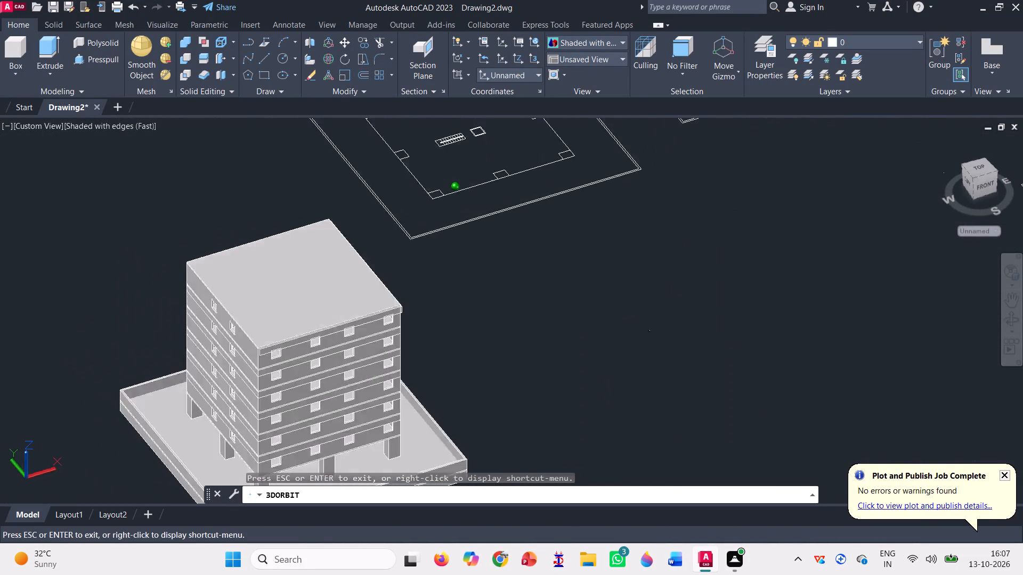
left_click_drag(750, 352, 610, 365)
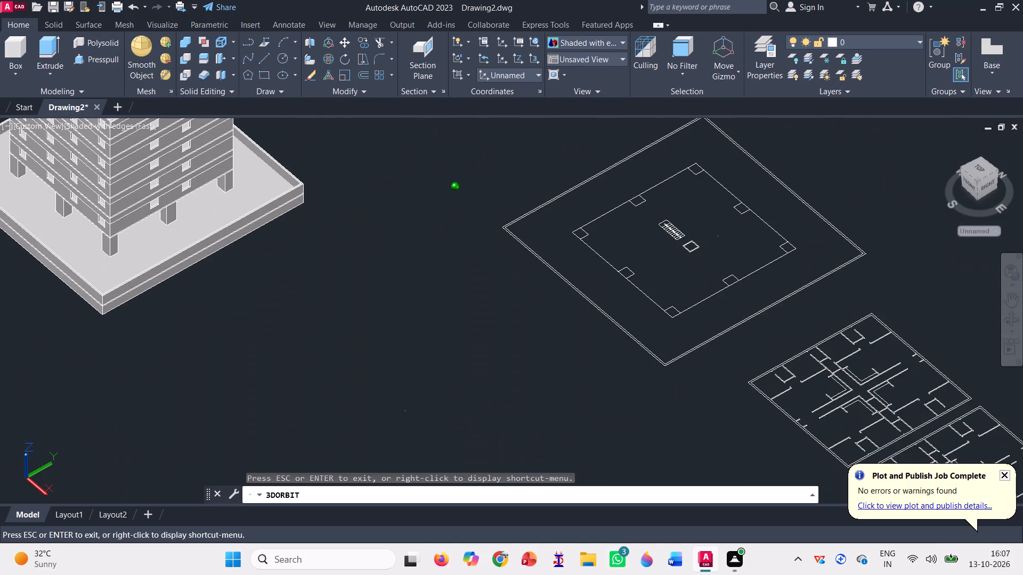
left_click_drag(610, 365, 640, 368)
scroll(611, 253, "down", 7)
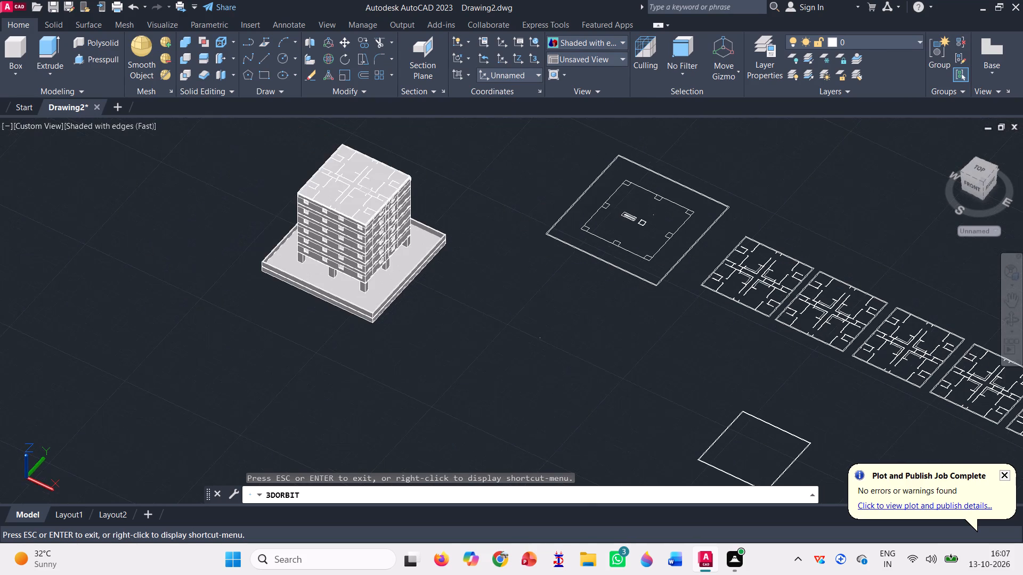
left_click_drag(390, 354, 432, 317)
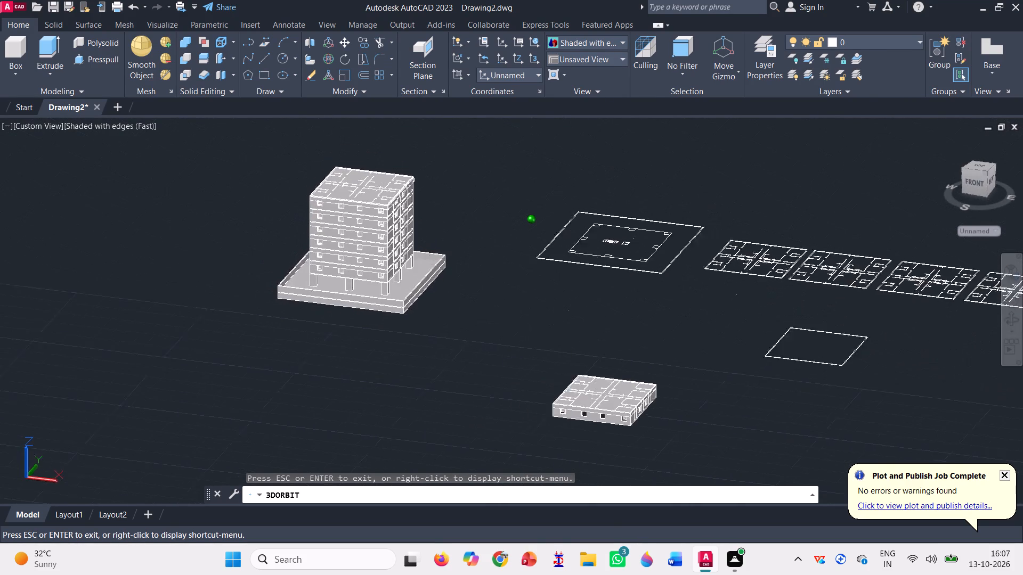
left_click_drag(432, 317, 449, 322)
scroll(321, 196, "up", 1)
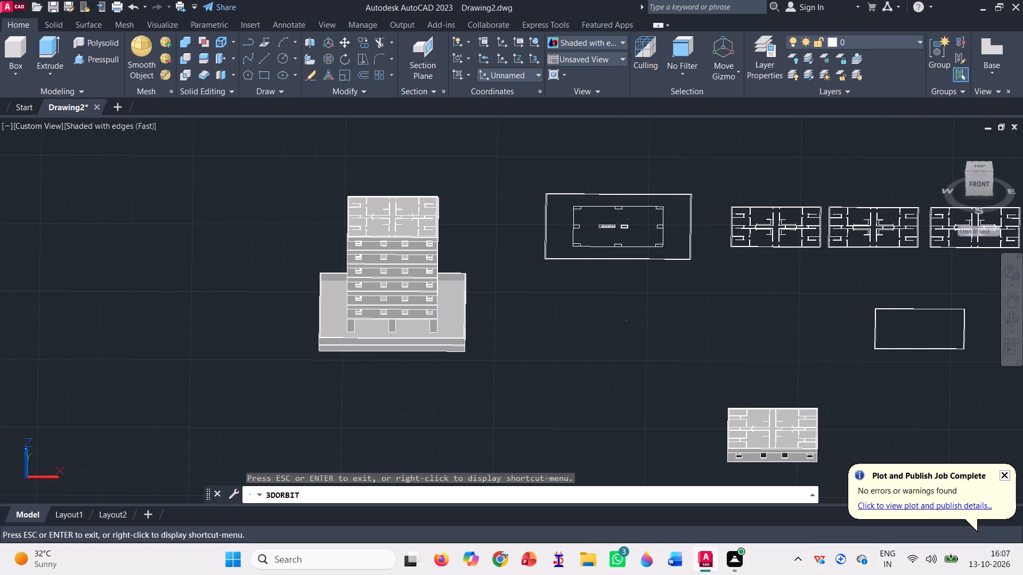
scroll(320, 203, "down", 2)
scroll(507, 308, "down", 2)
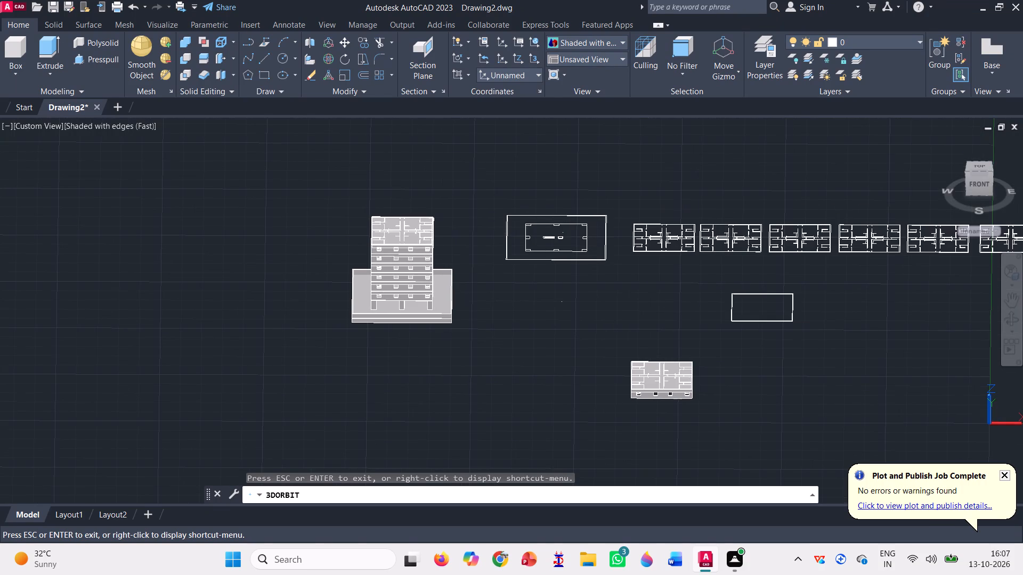
key("Escape")
Switch the viewport to the SW Isometric view and frame the multi-storey building.
left_click(59, 126)
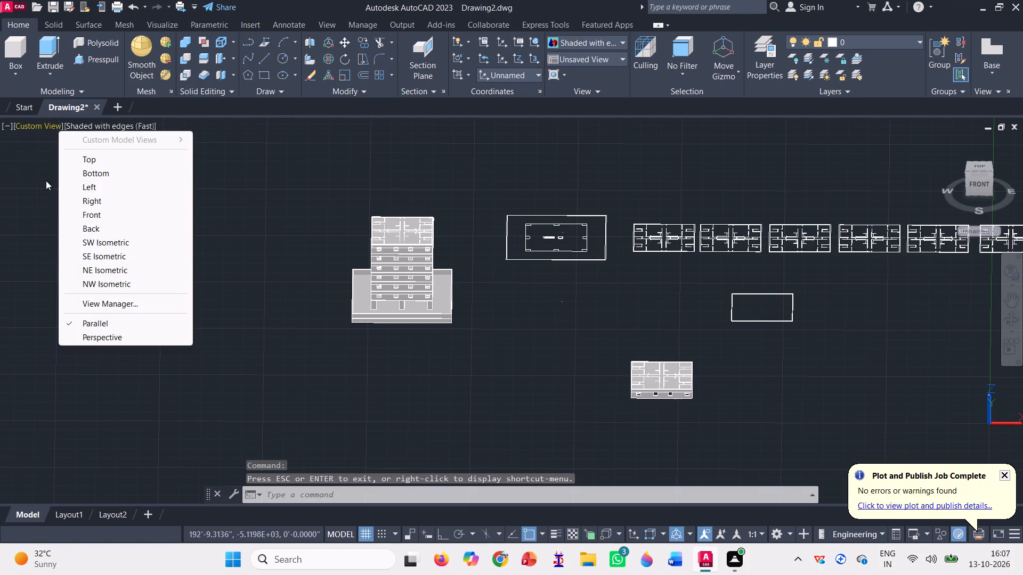
left_click(125, 246)
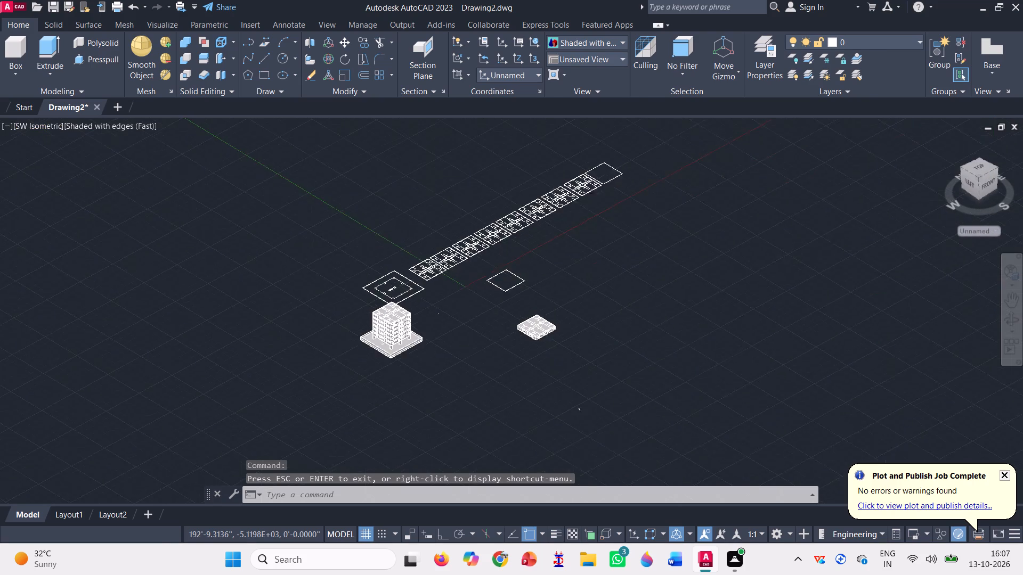
scroll(382, 372, "up", 3)
scroll(419, 232, "up", 3)
scroll(391, 282, "up", 2)
scroll(391, 282, "down", 2)
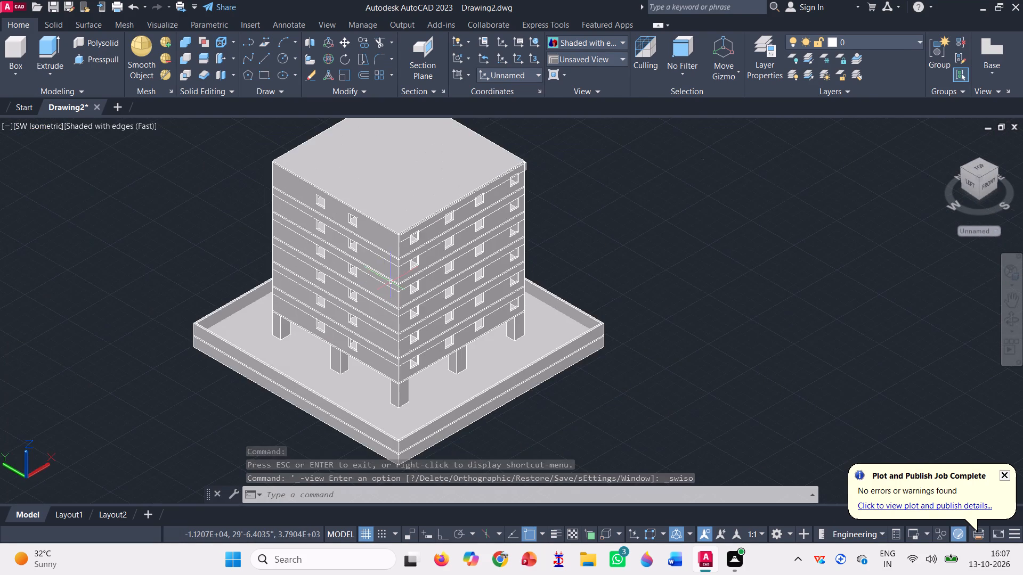
Move the projecting solid strip under the roof slab so its upper outer corner meets the front wall's end edge.
scroll(399, 206, "up", 3)
scroll(425, 314, "up", 3)
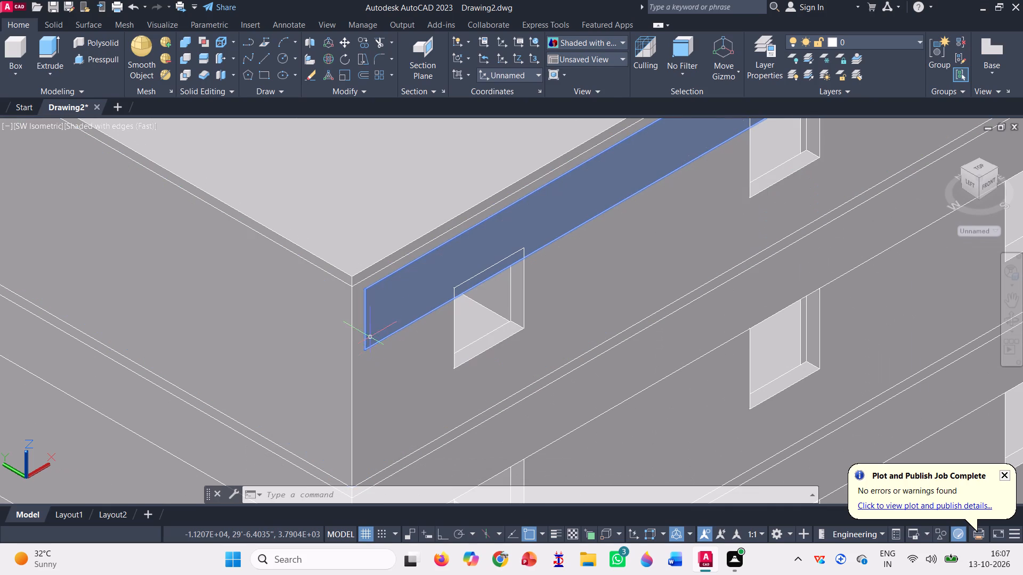
scroll(386, 310, "down", 3)
scroll(631, 141, "up", 1)
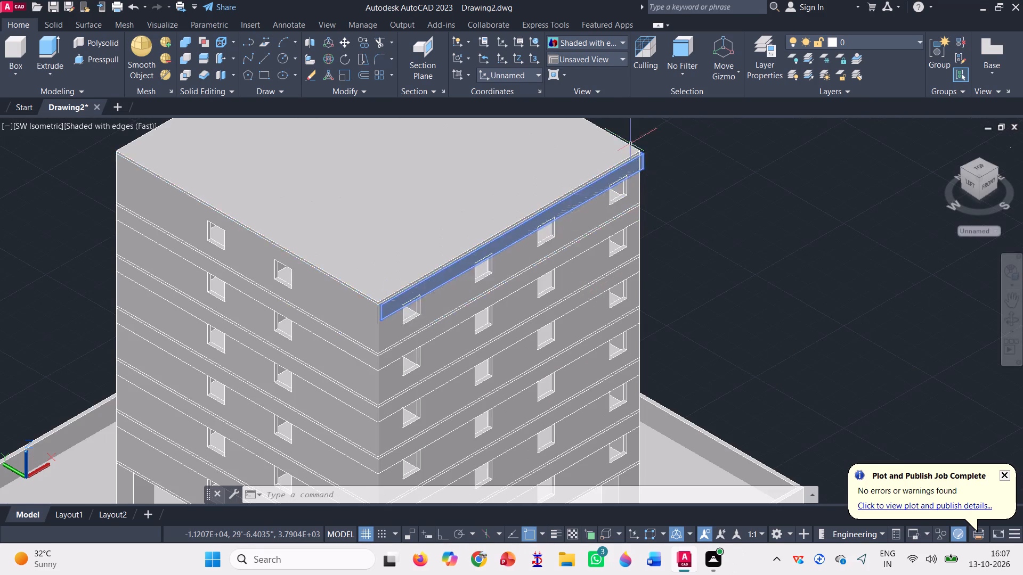
scroll(631, 141, "up", 1)
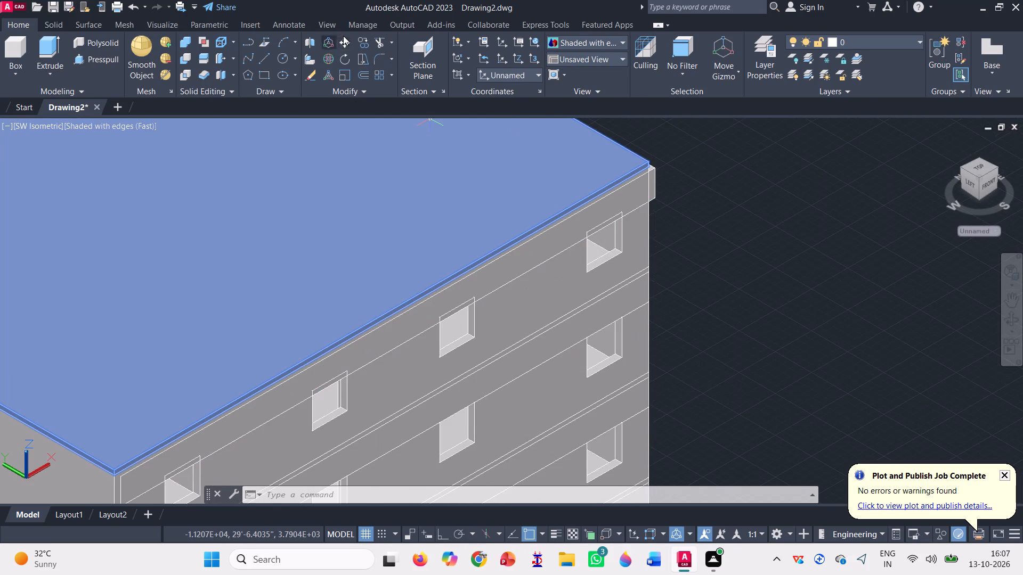
left_click(343, 39)
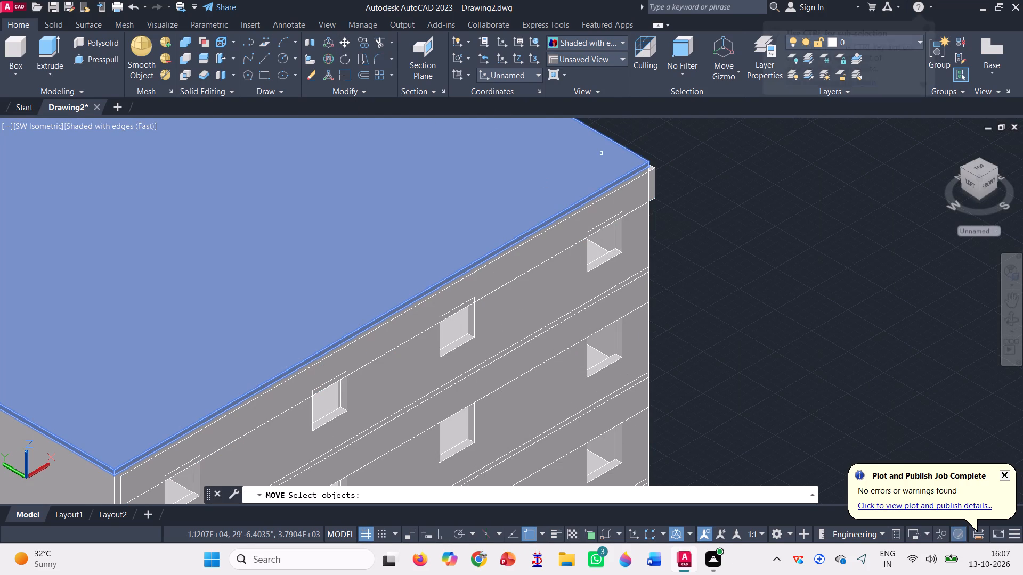
scroll(601, 152, "up", 3)
scroll(766, 215, "up", 2)
left_click(738, 237)
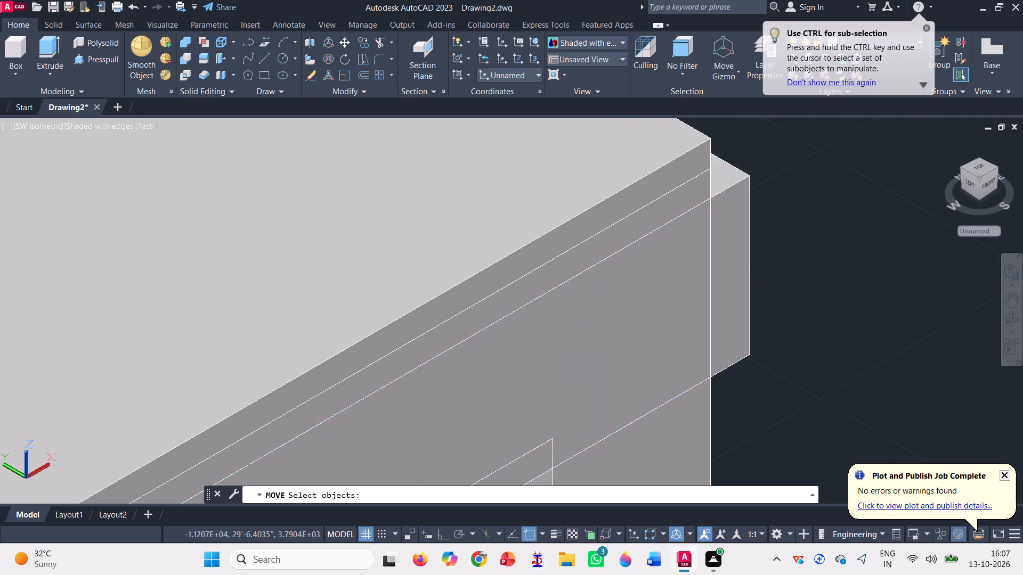
key("space")
scroll(754, 186, "up", 3)
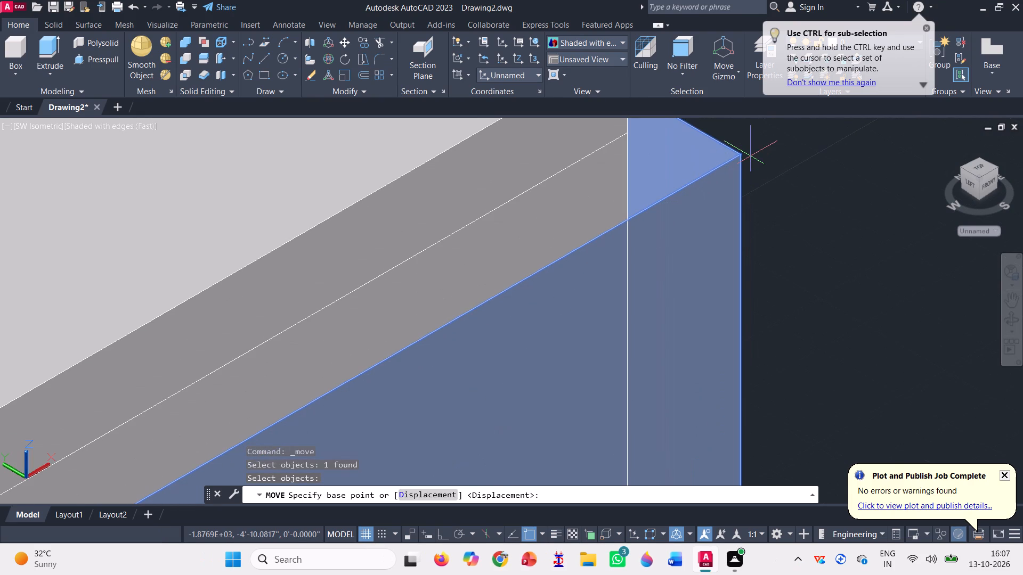
left_click(742, 155)
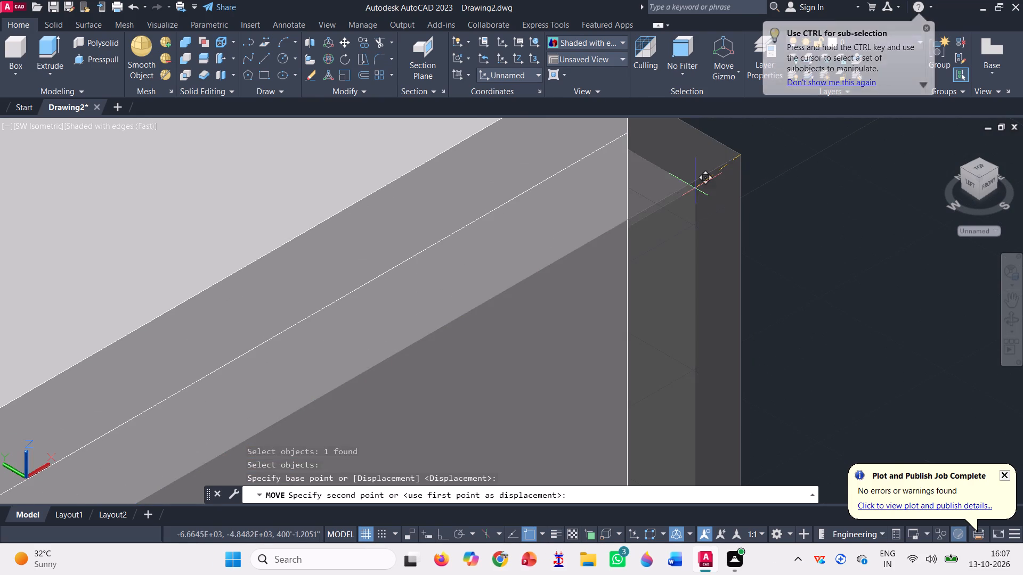
scroll(622, 219, "up", 2)
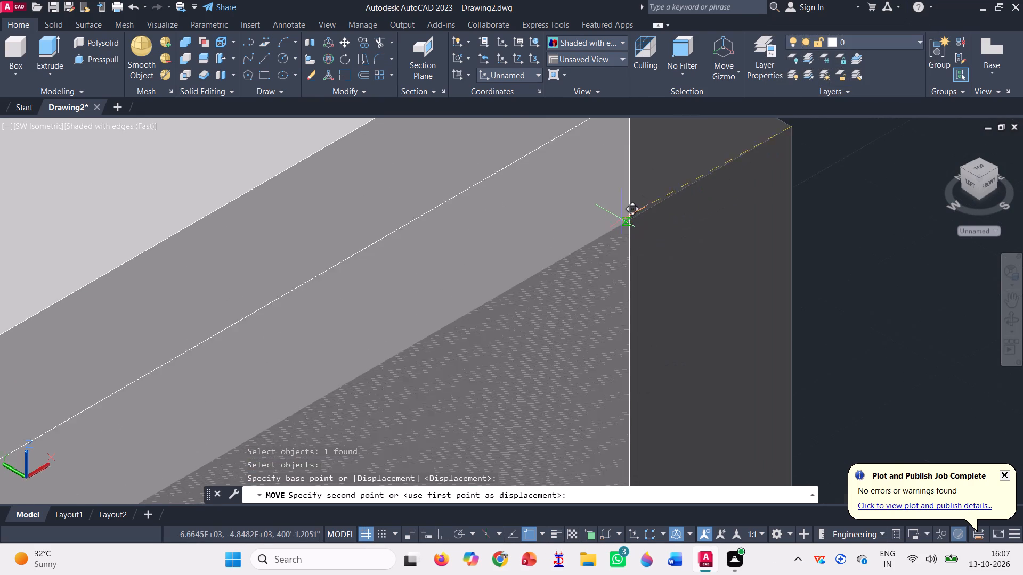
scroll(622, 219, "up", 1)
left_click(638, 218)
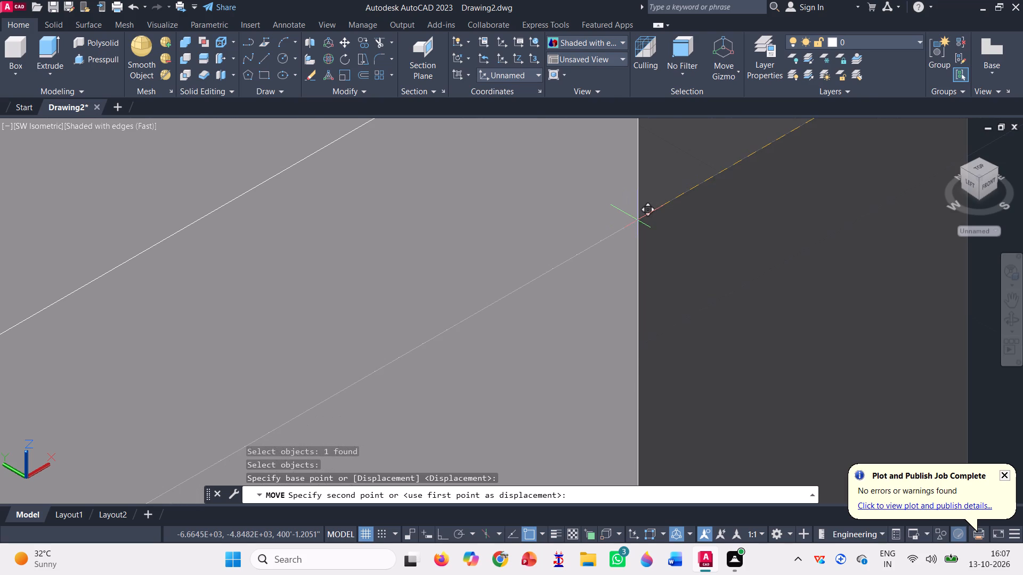
Examine the building's corners, wall bands and window openings from several angles, focusing on the top-floor front windows.
scroll(585, 249, "down", 11)
scroll(669, 185, "down", 3)
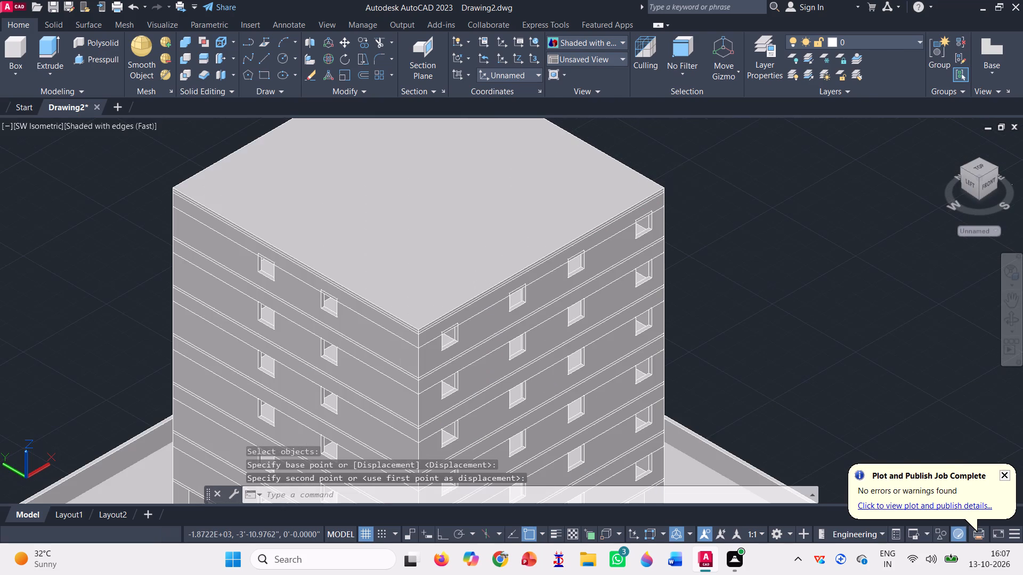
scroll(471, 348, "up", 3)
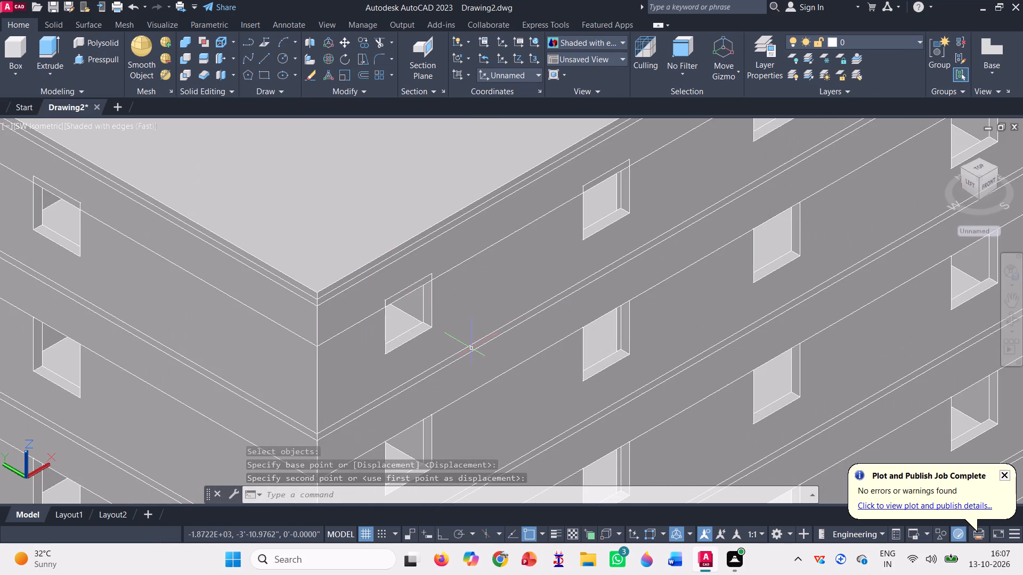
scroll(417, 304, "up", 3)
scroll(417, 302, "down", 3)
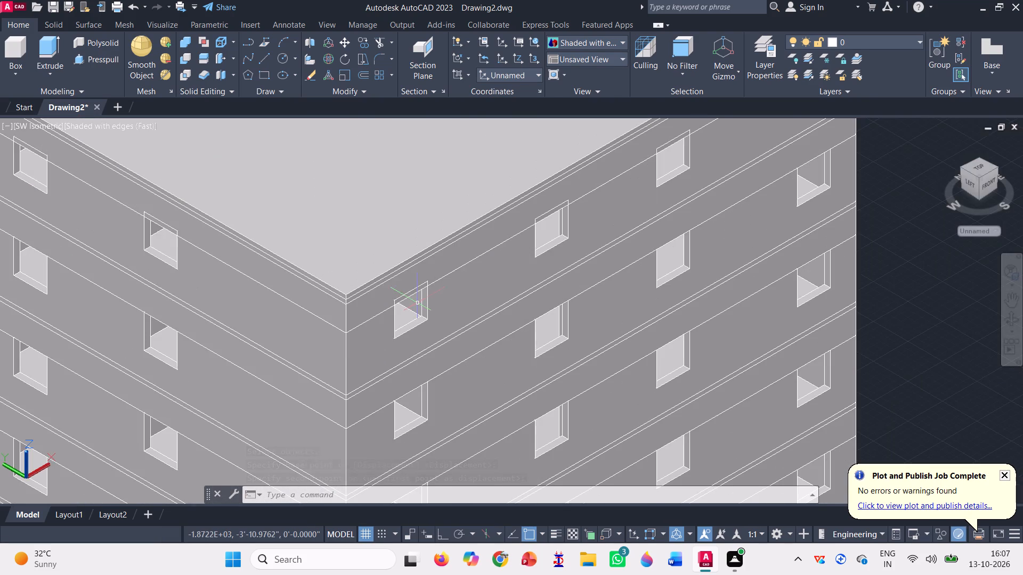
scroll(535, 270, "down", 3)
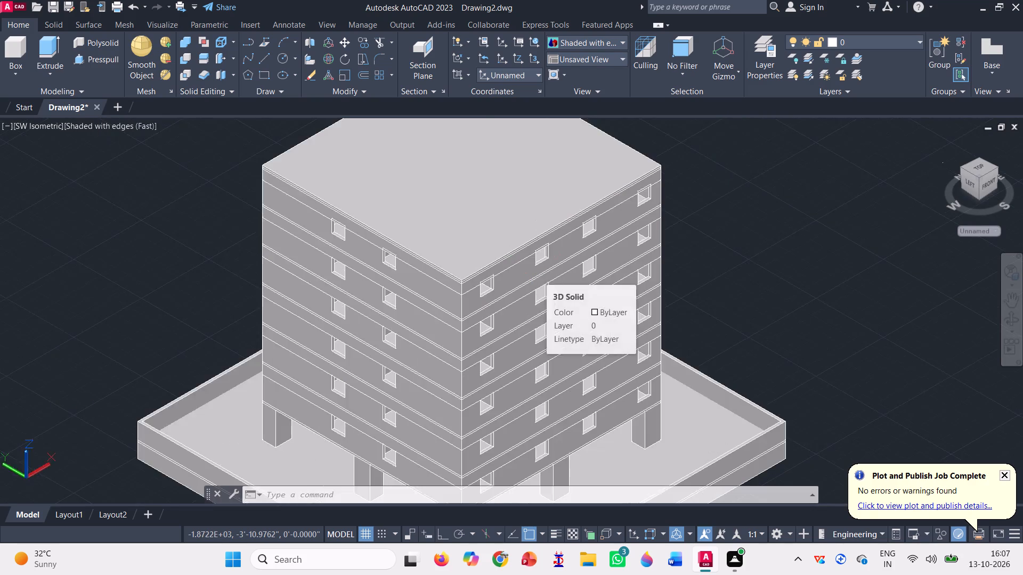
scroll(518, 316, "up", 3)
scroll(435, 193, "up", 3)
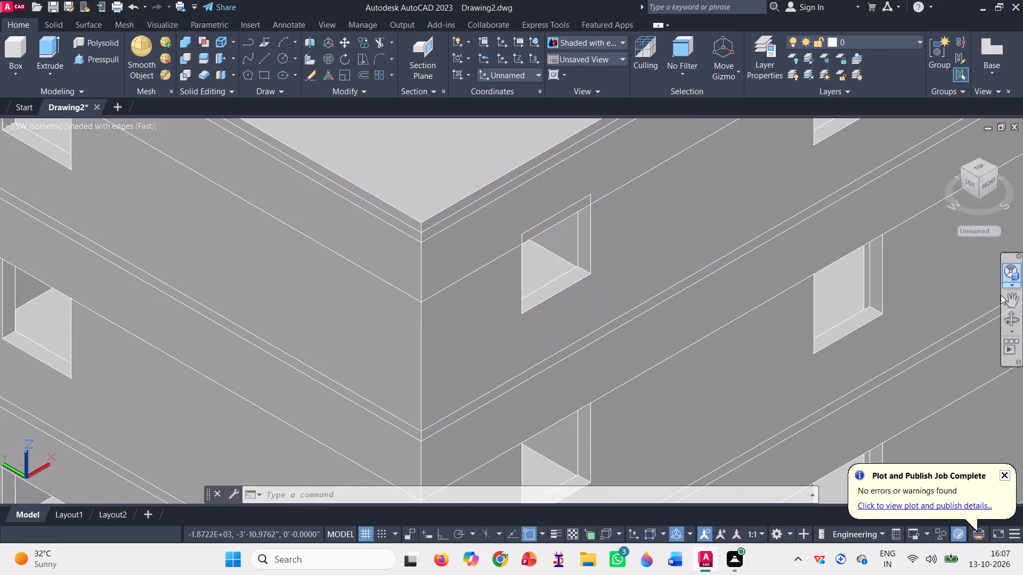
left_click(1014, 323)
left_click_drag(677, 372, 677, 372)
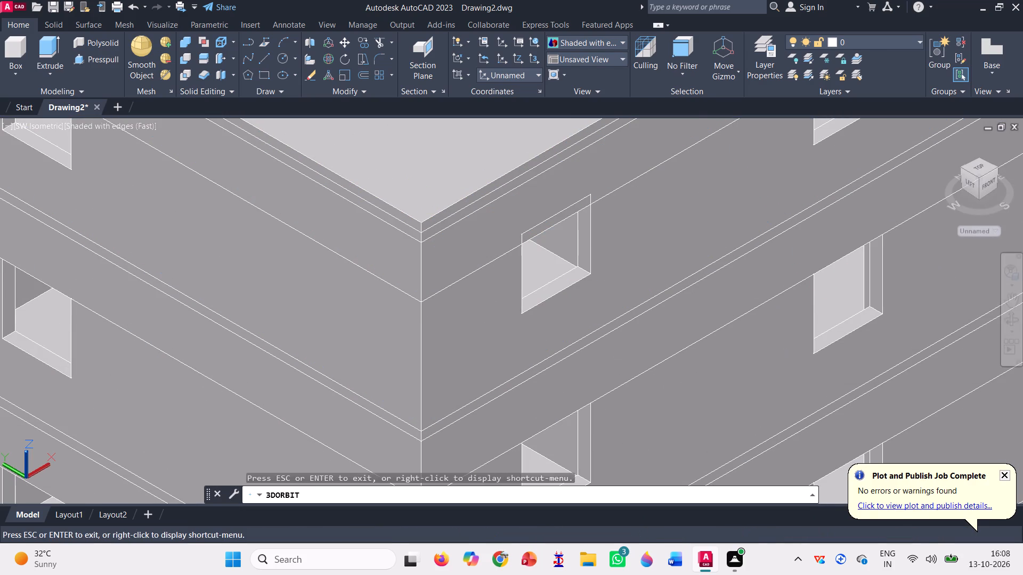
left_click_drag(677, 372, 650, 321)
scroll(427, 368, "down", 14)
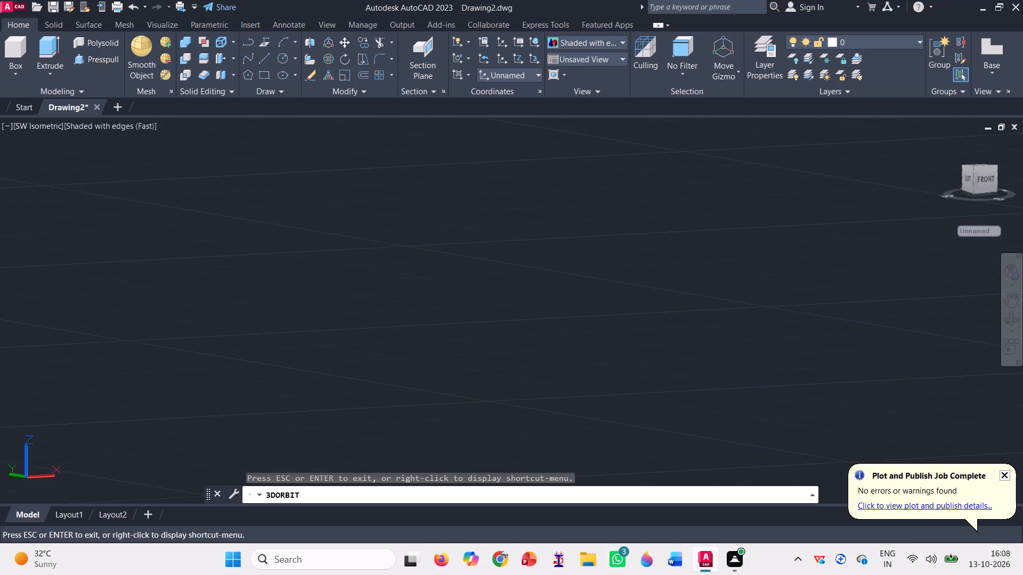
scroll(437, 361, "down", 11)
left_click_drag(542, 272, 560, 322)
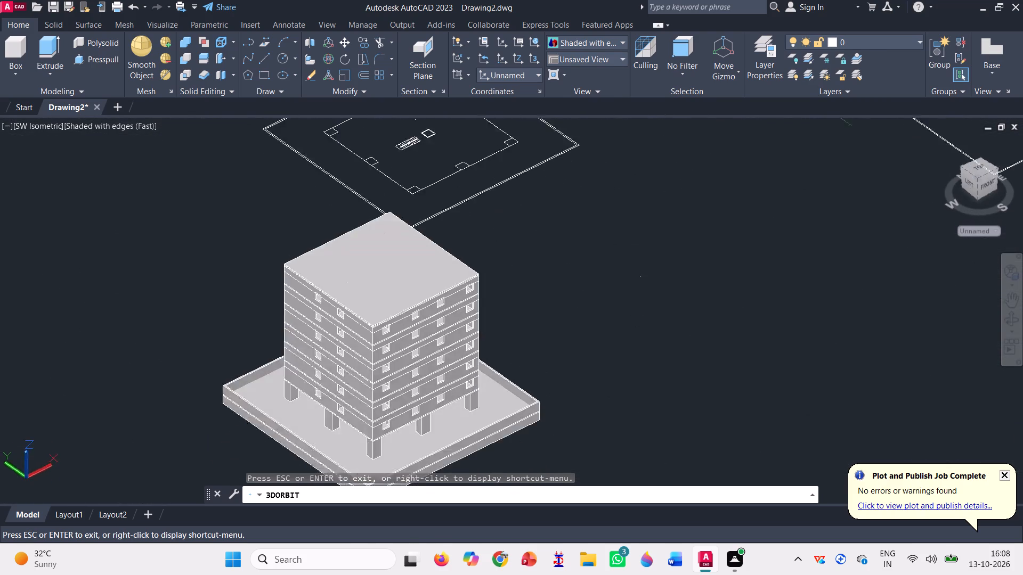
left_click_drag(560, 322, 559, 315)
scroll(373, 258, "up", 4)
left_click_drag(749, 280, 743, 291)
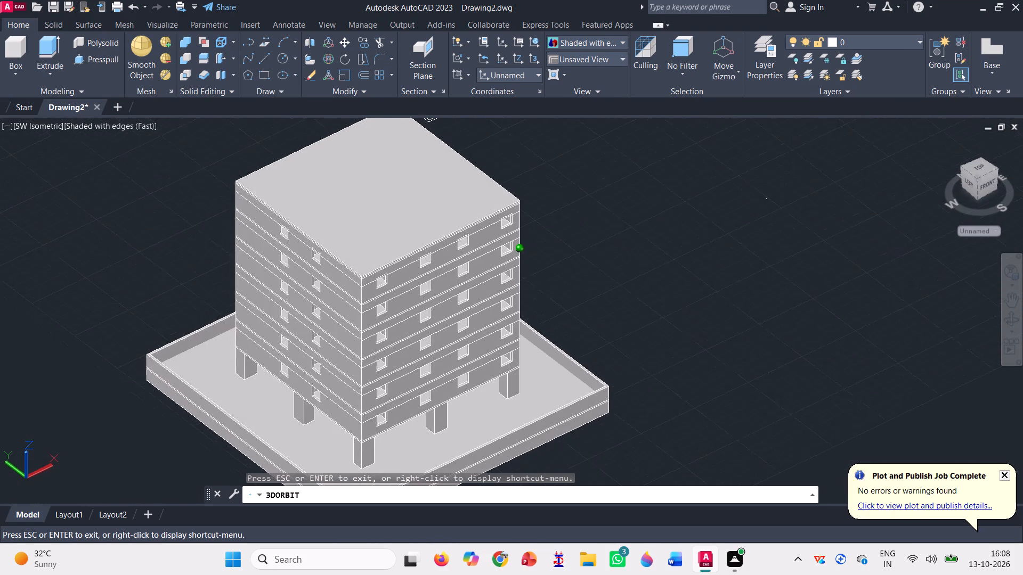
left_click_drag(743, 291, 705, 283)
scroll(308, 158, "up", 4)
scroll(318, 221, "up", 4)
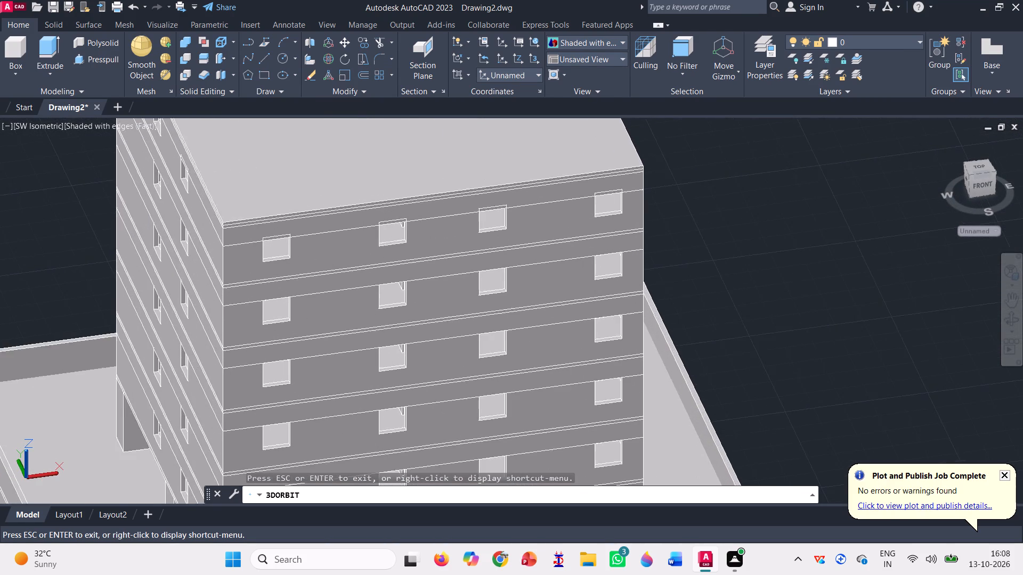
scroll(303, 278, "up", 3)
left_click_drag(305, 307, 307, 278)
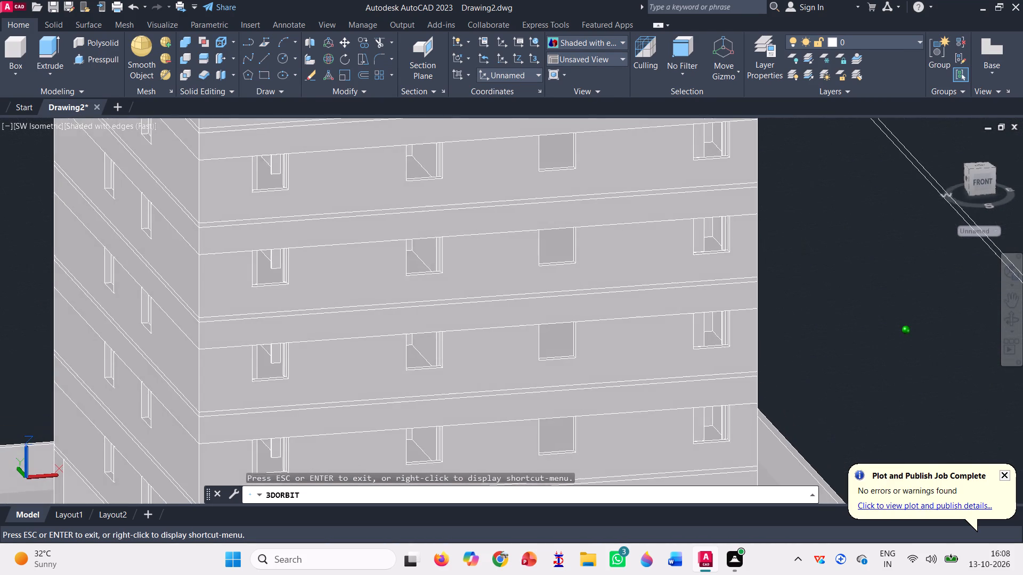
left_click_drag(307, 278, 312, 266)
scroll(332, 291, "down", 6)
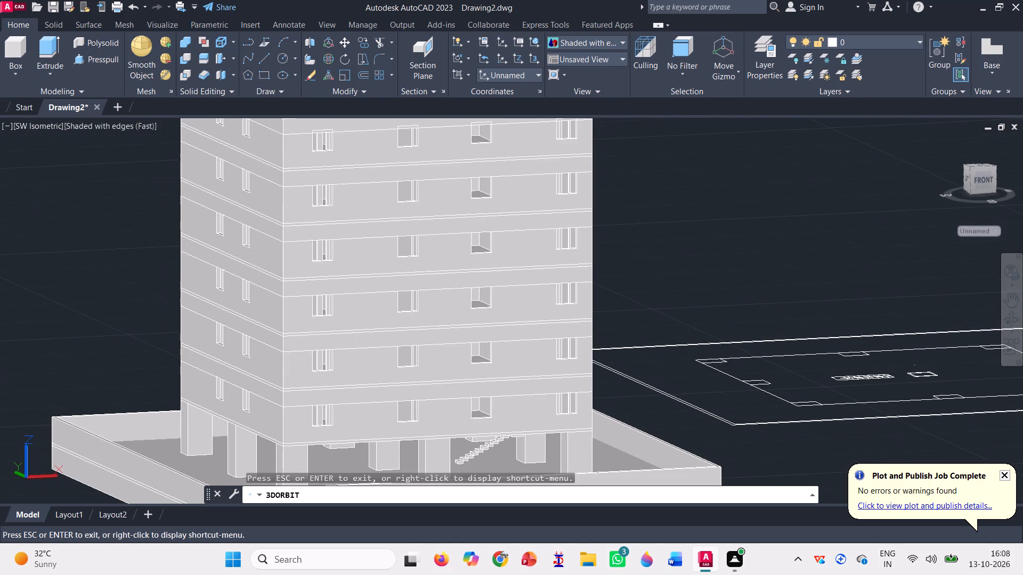
scroll(420, 306, "down", 1)
scroll(336, 120, "up", 7)
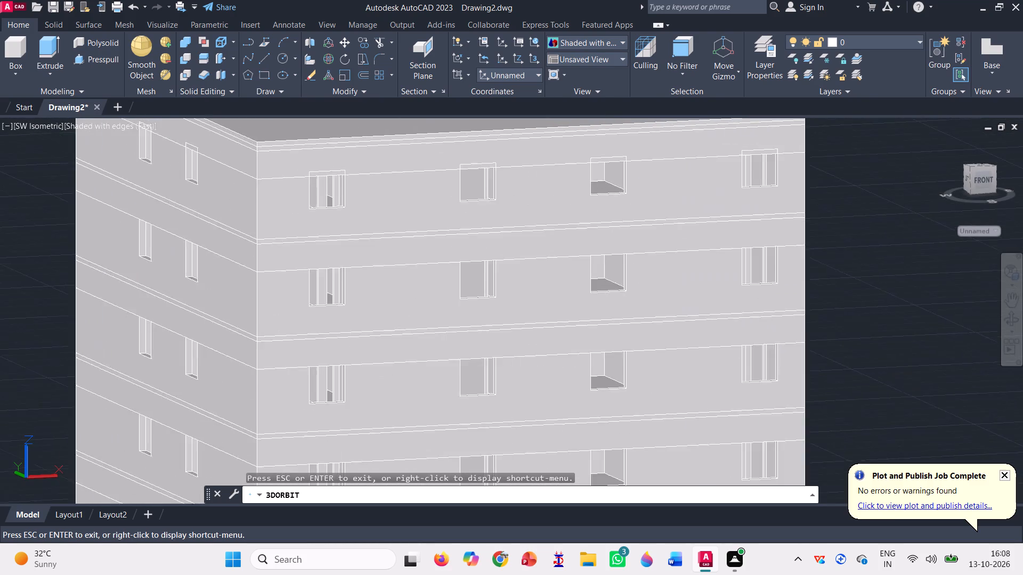
scroll(336, 118, "up", 3)
key("space")
Move the top-floor wall band up so its lower edge at the first front window meets the window opening's upper corner.
scroll(269, 165, "up", 4)
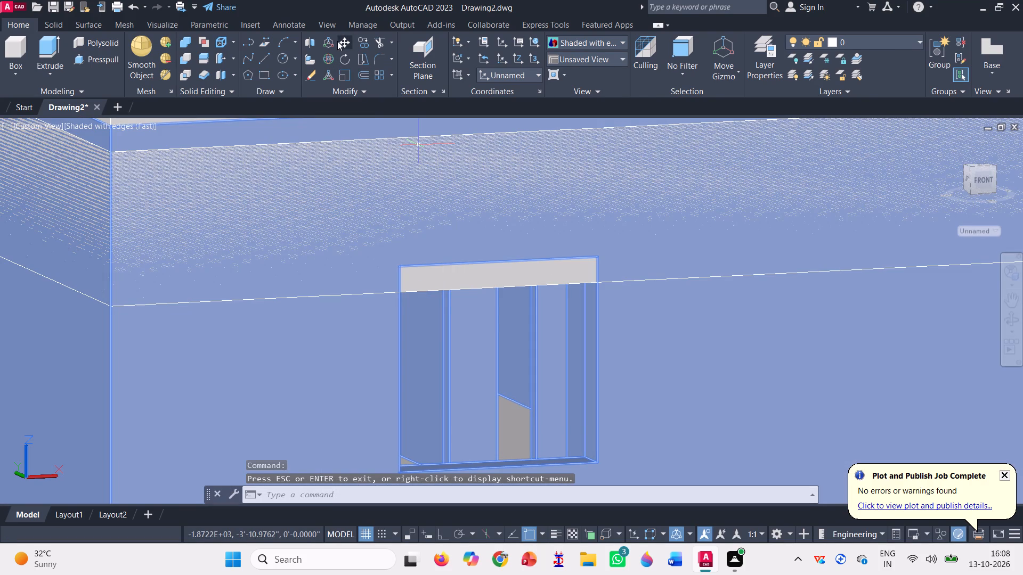
left_click(340, 41)
scroll(473, 218, "down", 3)
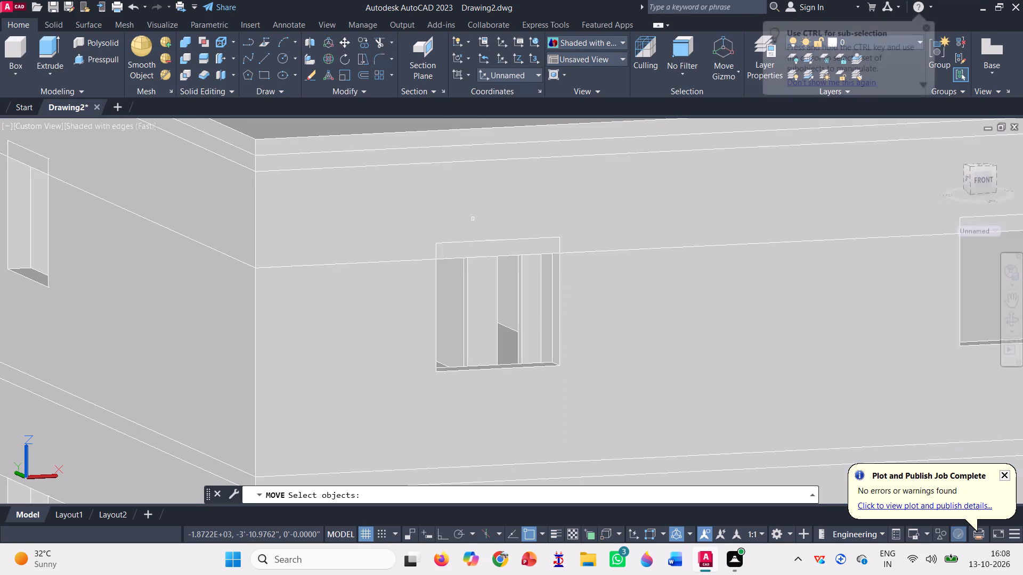
left_click(469, 221)
key("space")
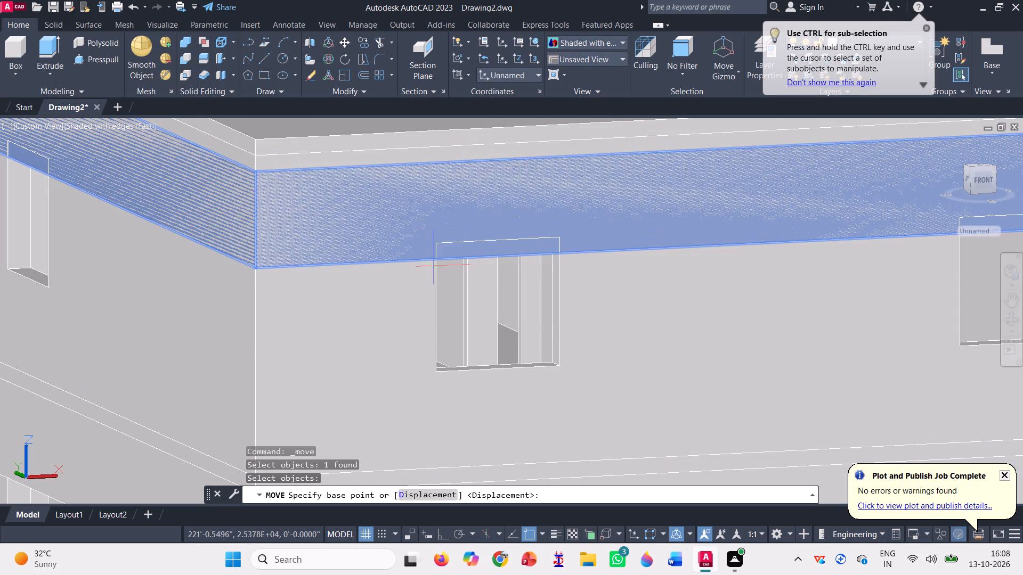
scroll(445, 254, "up", 3)
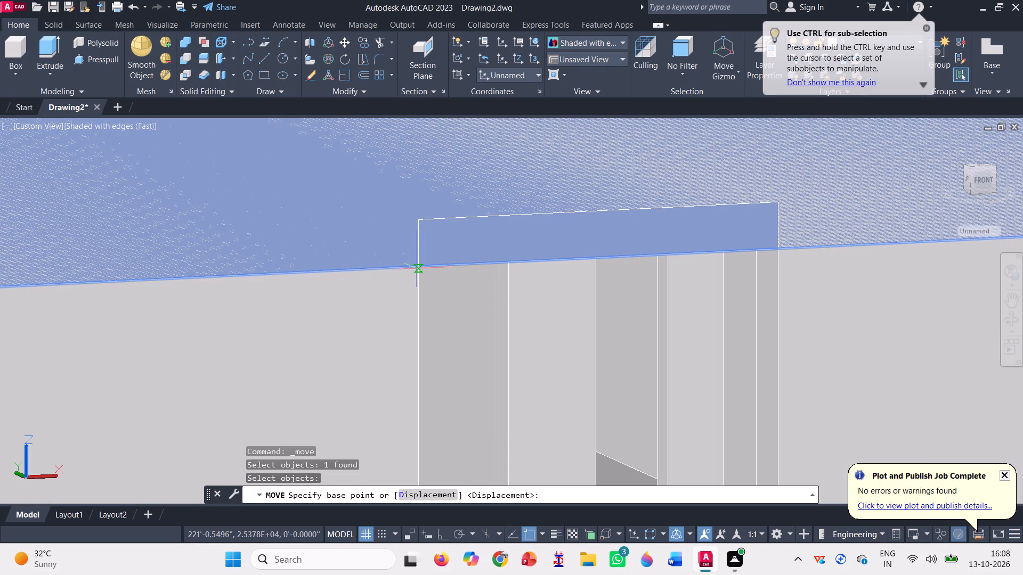
scroll(418, 268, "up", 3)
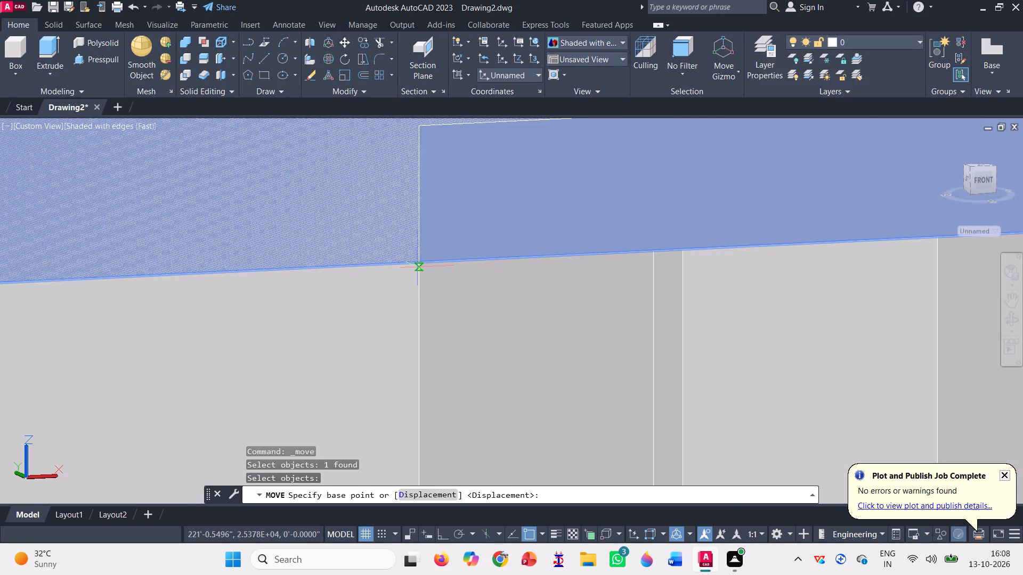
left_click(420, 264)
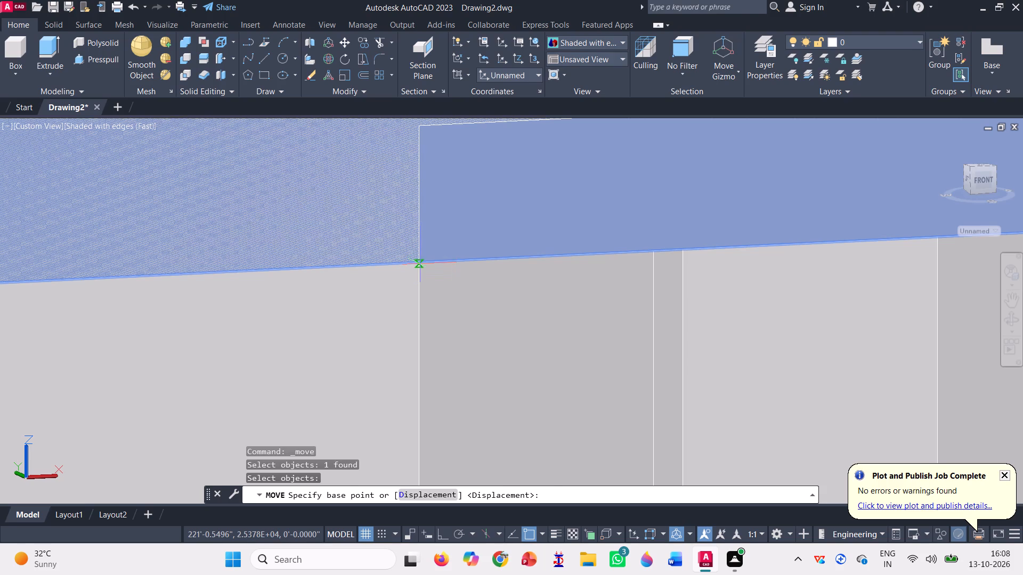
scroll(420, 264, "down", 3)
scroll(418, 235, "up", 3)
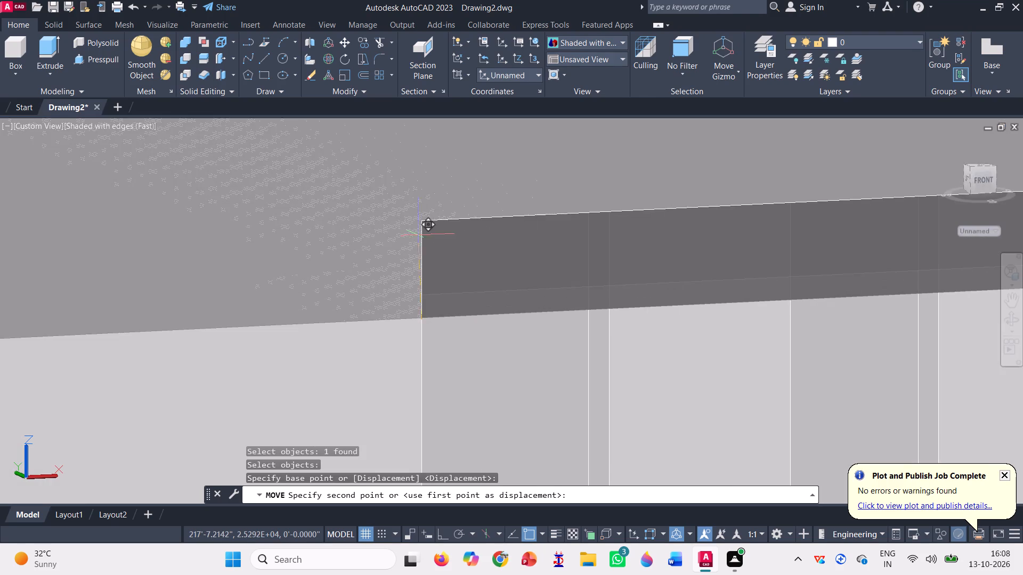
left_click(424, 220)
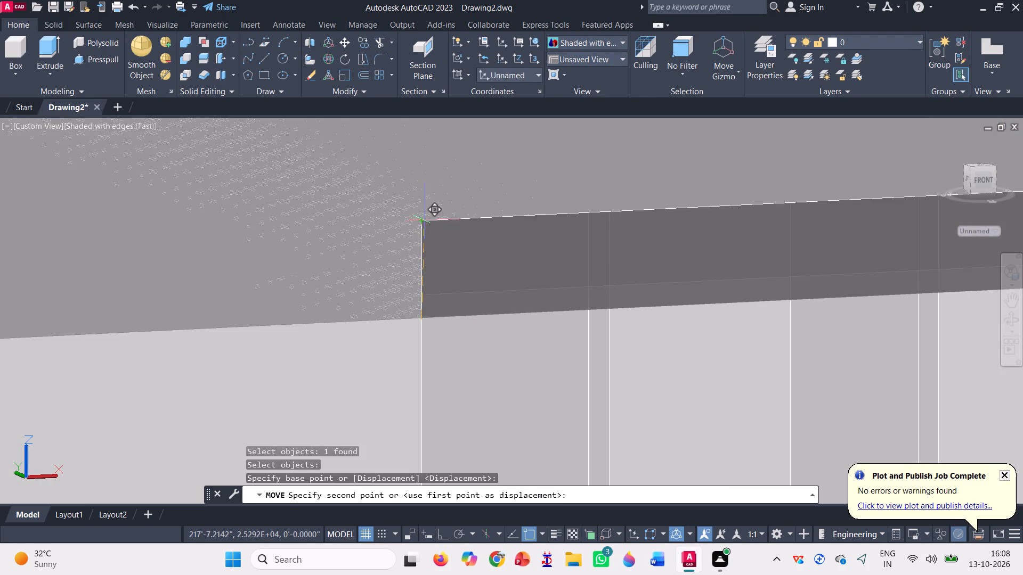
scroll(386, 273, "down", 6)
scroll(433, 273, "down", 4)
scroll(583, 296, "down", 2)
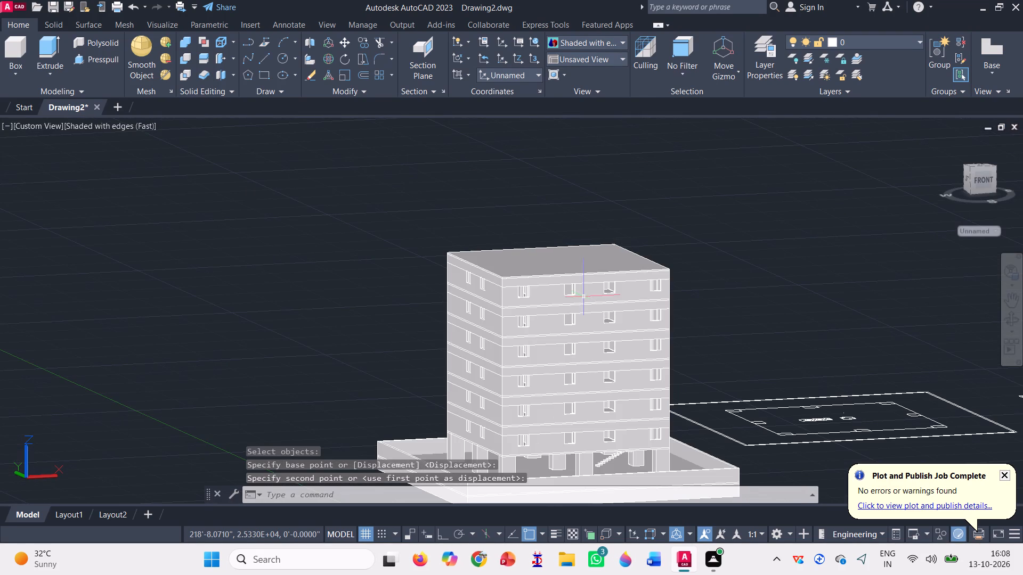
scroll(464, 247, "down", 2)
key("Escape")
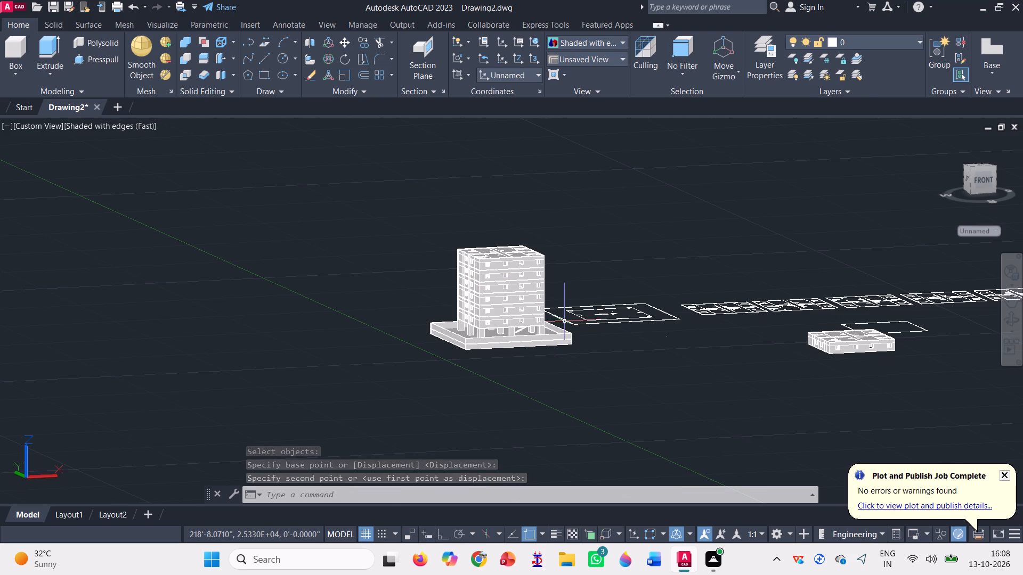
Examine the multi-storey building's ground-floor columns and stairs, and its overall shape beside the floor plans and detached storey.
scroll(496, 355, "up", 3)
scroll(551, 285, "up", 4)
scroll(533, 338, "down", 2)
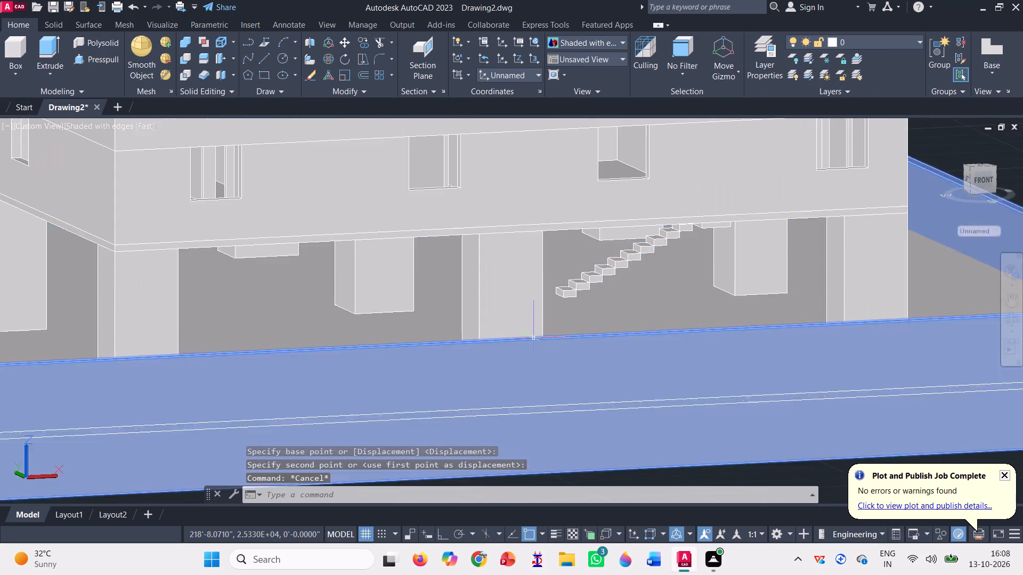
scroll(533, 338, "down", 4)
scroll(795, 330, "down", 1)
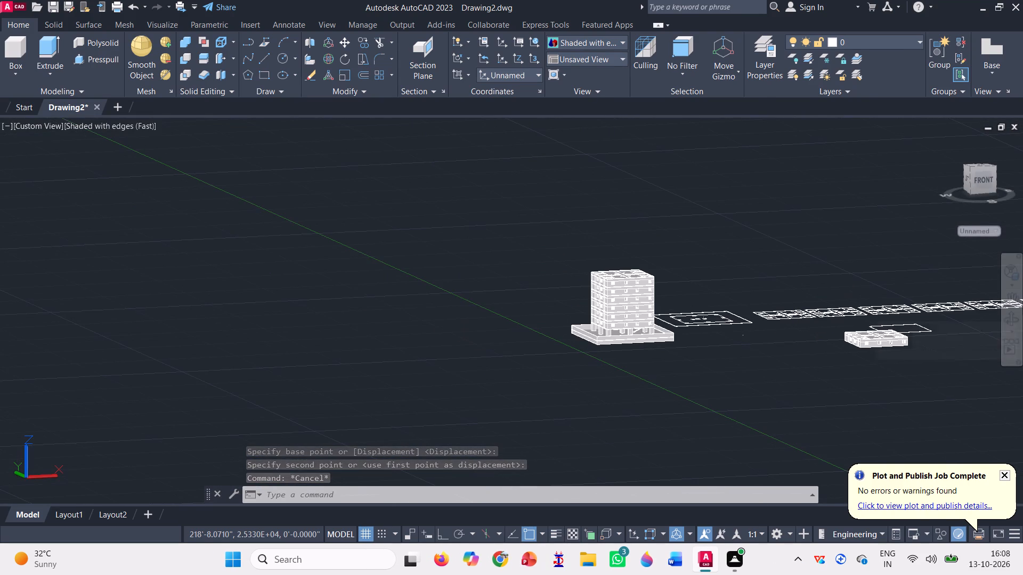
left_click(1010, 320)
left_click_drag(515, 404, 543, 409)
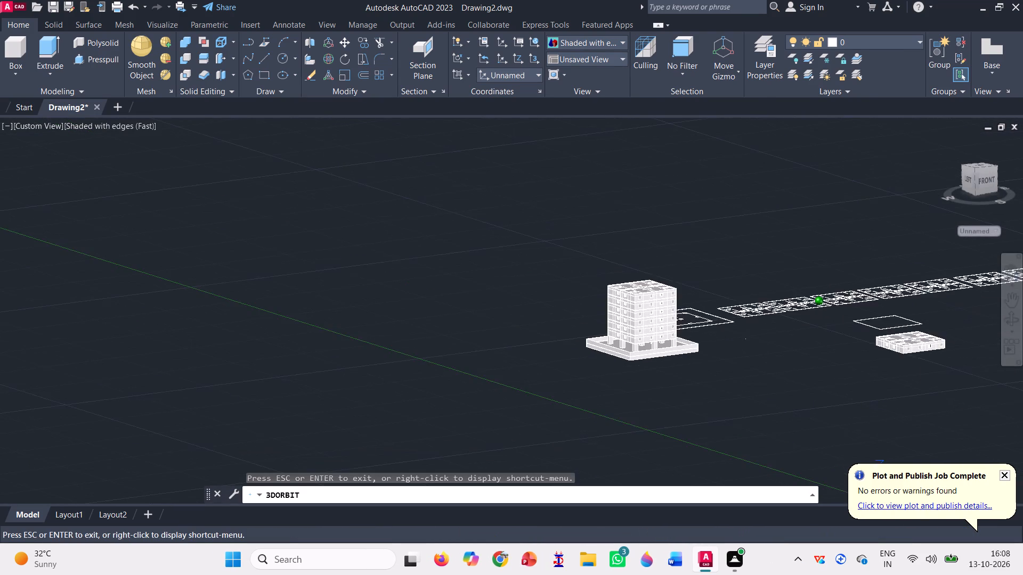
left_click_drag(543, 409, 515, 417)
scroll(644, 297, "up", 6)
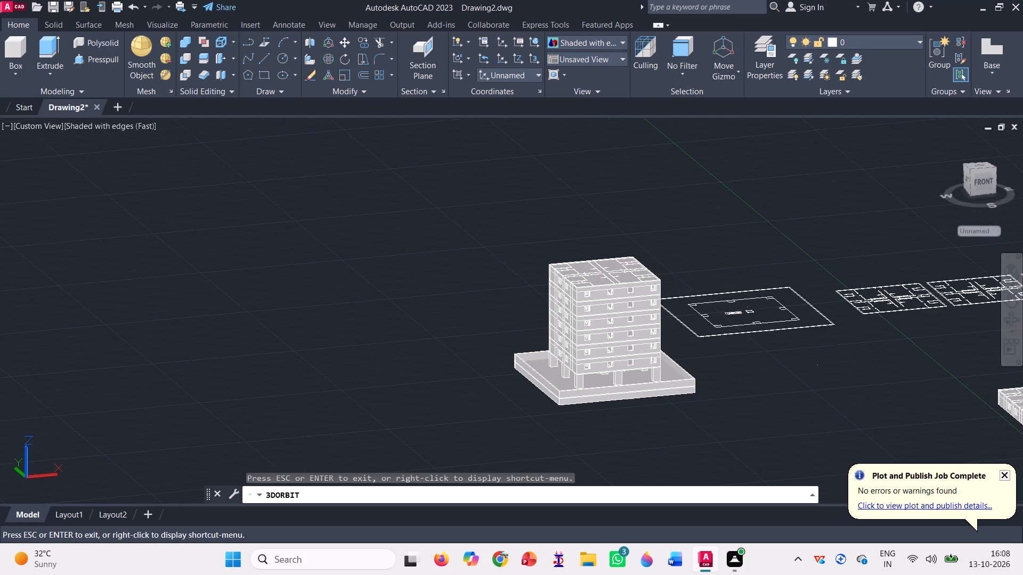
scroll(608, 384, "up", 3)
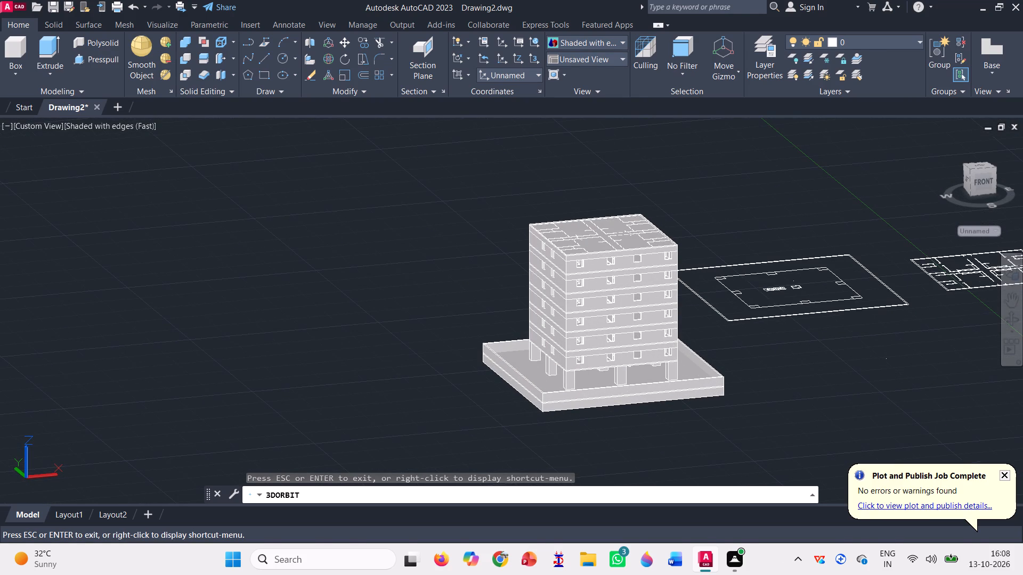
key("Escape")
scroll(462, 371, "down", 2)
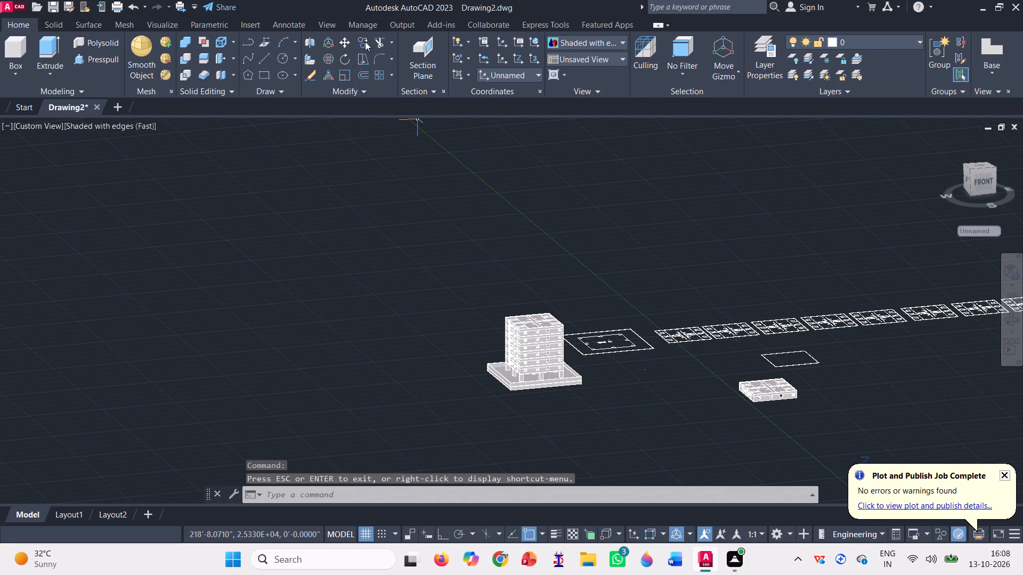
Copy the detached storey's walls, wall band and roof slab from its lower front corner onto the building's upper front roof corner.
left_click(365, 42)
scroll(741, 402, "up", 3)
scroll(787, 385, "up", 2)
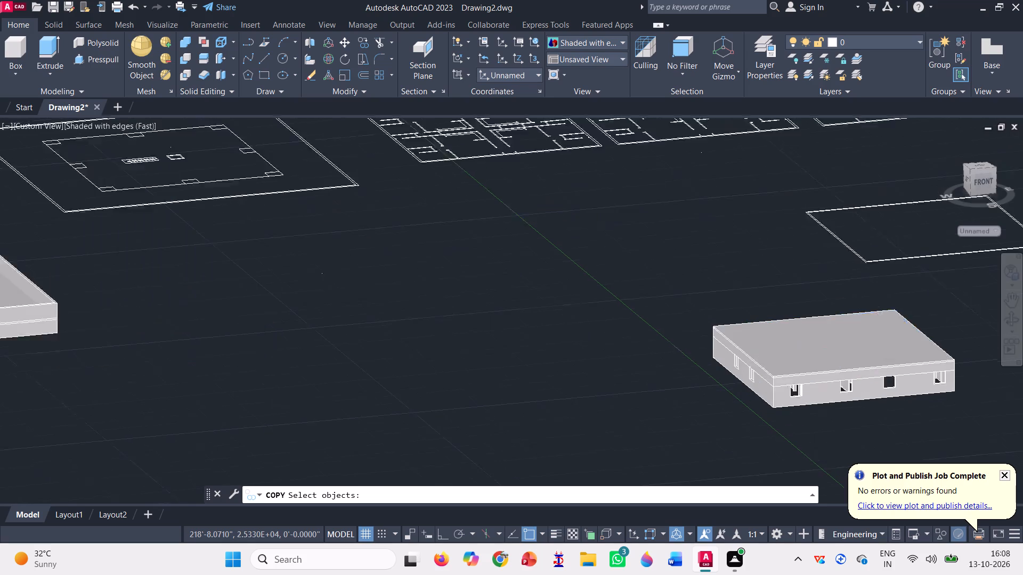
scroll(788, 384, "up", 1)
left_click(766, 423)
left_click(772, 383)
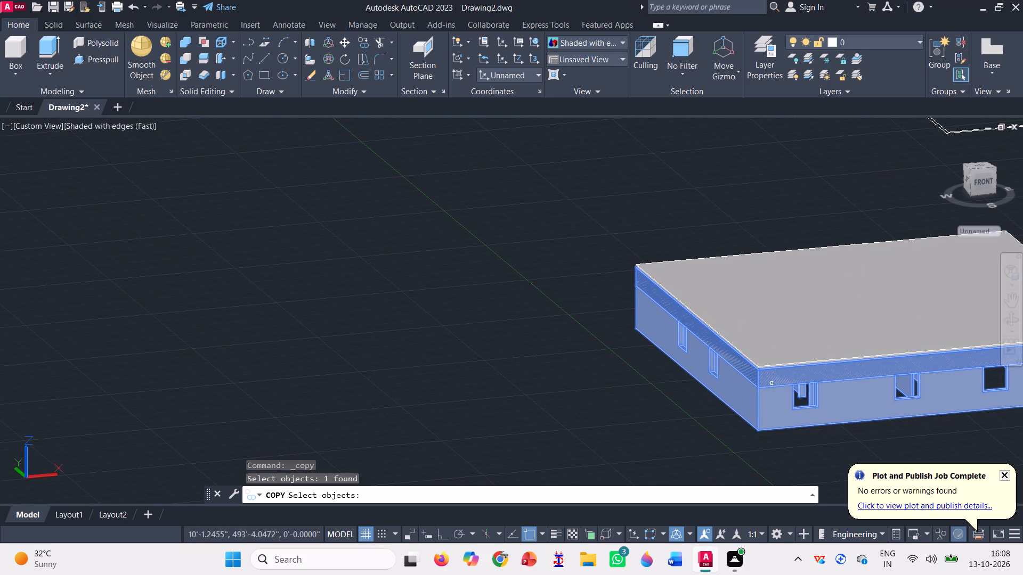
left_click(772, 346)
key("space")
scroll(761, 446, "up", 3)
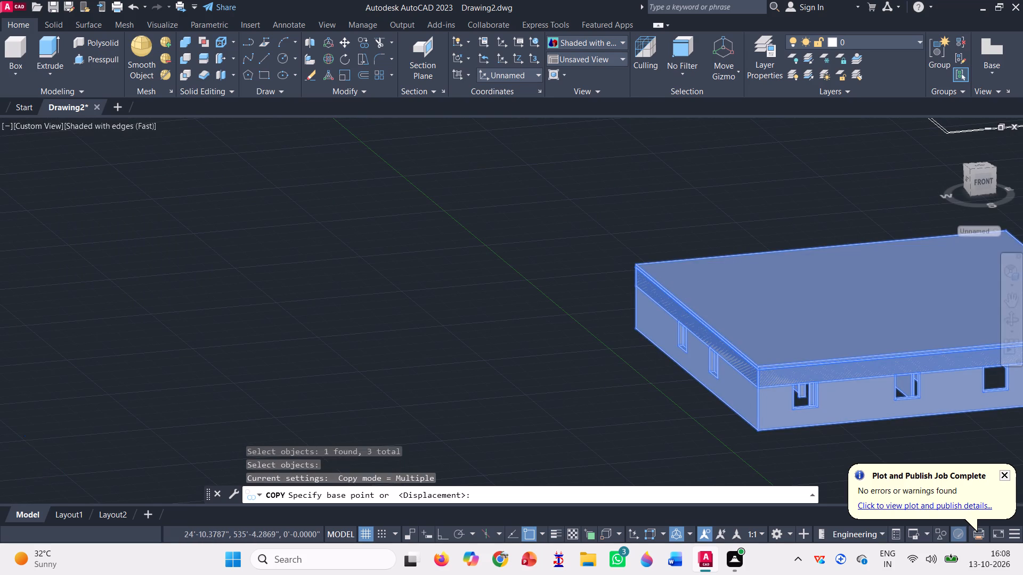
scroll(761, 446, "up", 1)
scroll(746, 399, "up", 3)
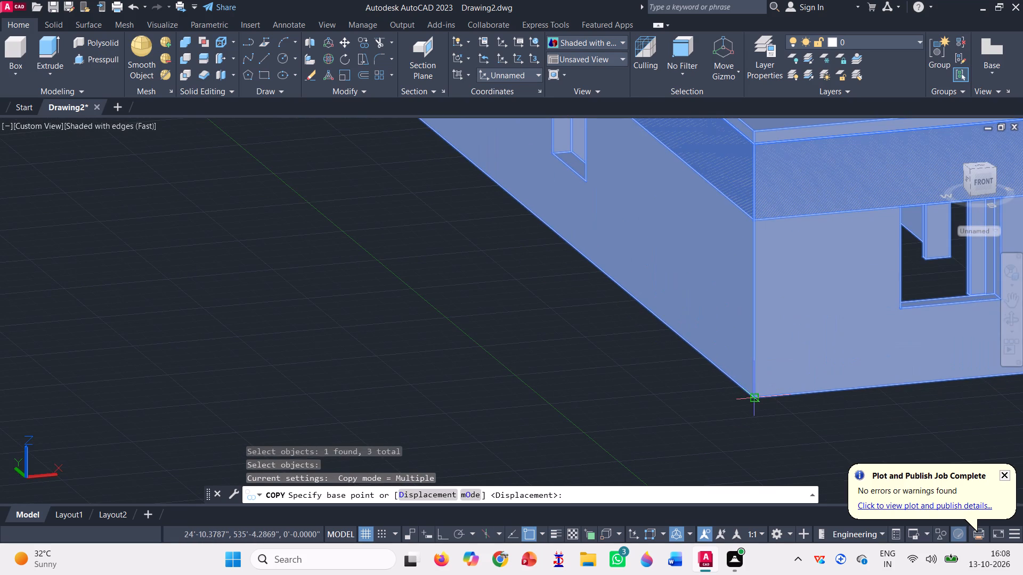
left_click(756, 395)
scroll(762, 362, "down", 10)
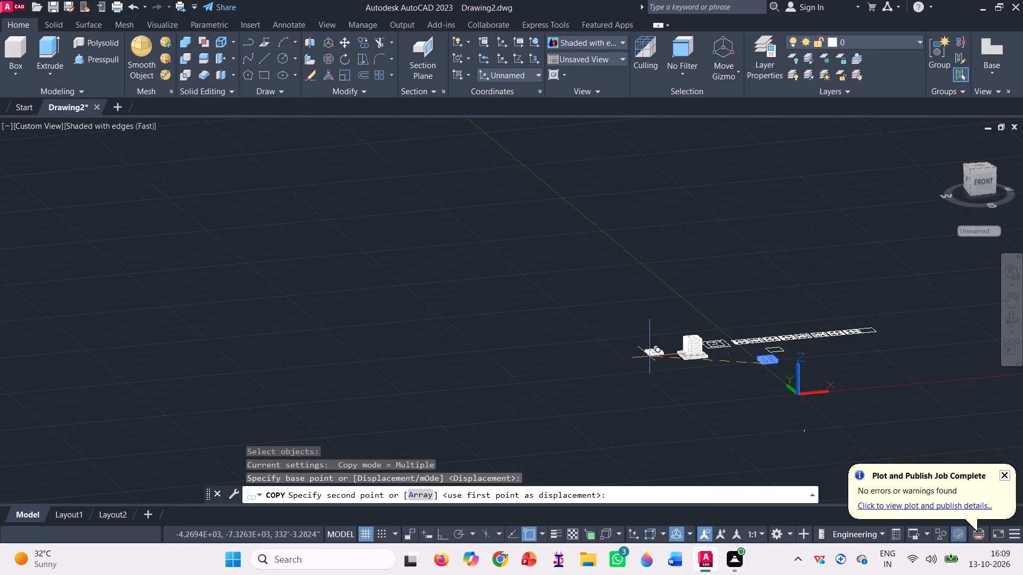
scroll(681, 332, "up", 12)
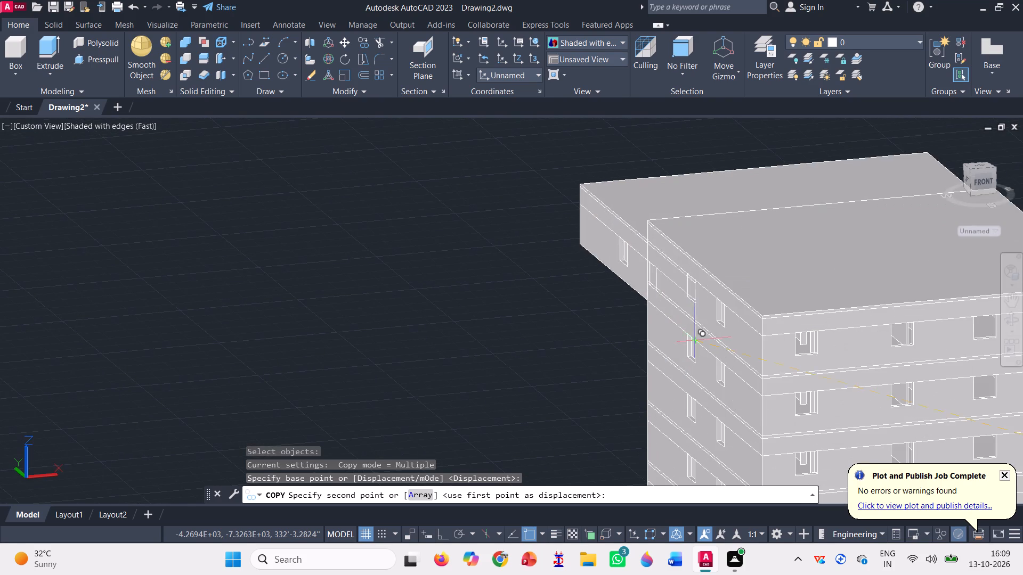
scroll(604, 355, "down", 3)
scroll(722, 334, "up", 4)
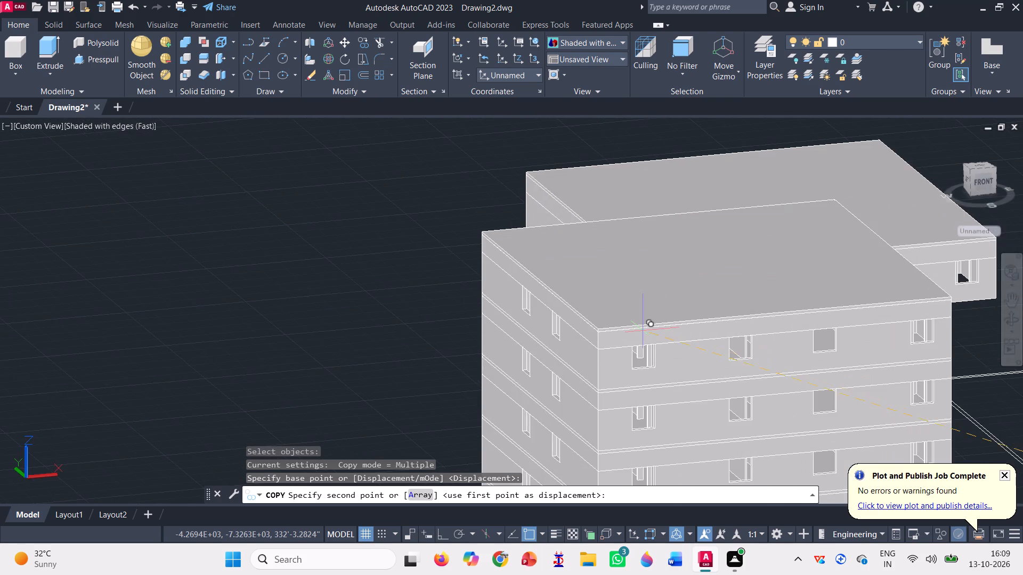
scroll(556, 346, "up", 4)
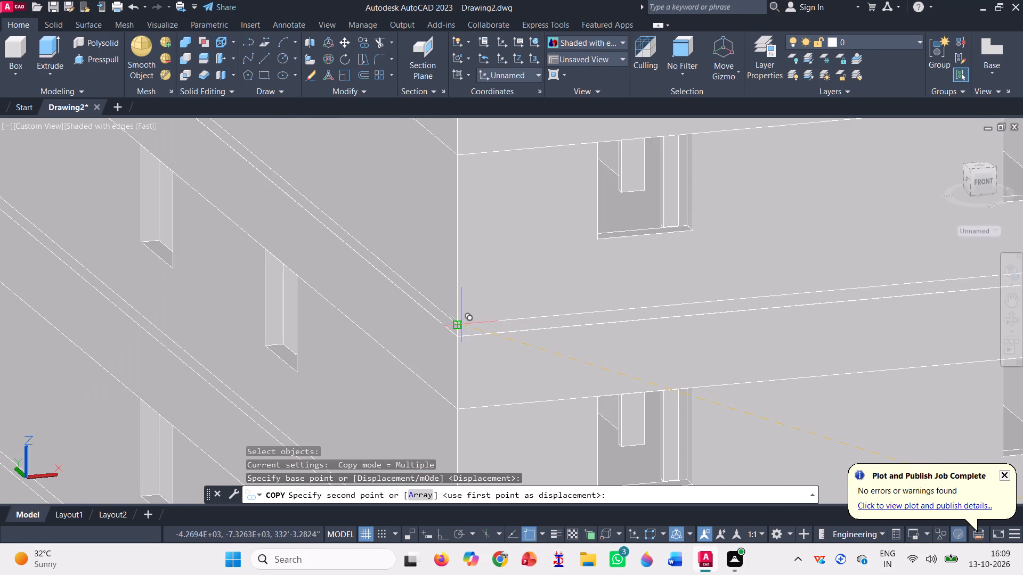
left_click(457, 324)
Place a second copy of the storey on the upper front roof corner of the newly added floor and finish copying.
scroll(464, 362, "down", 7)
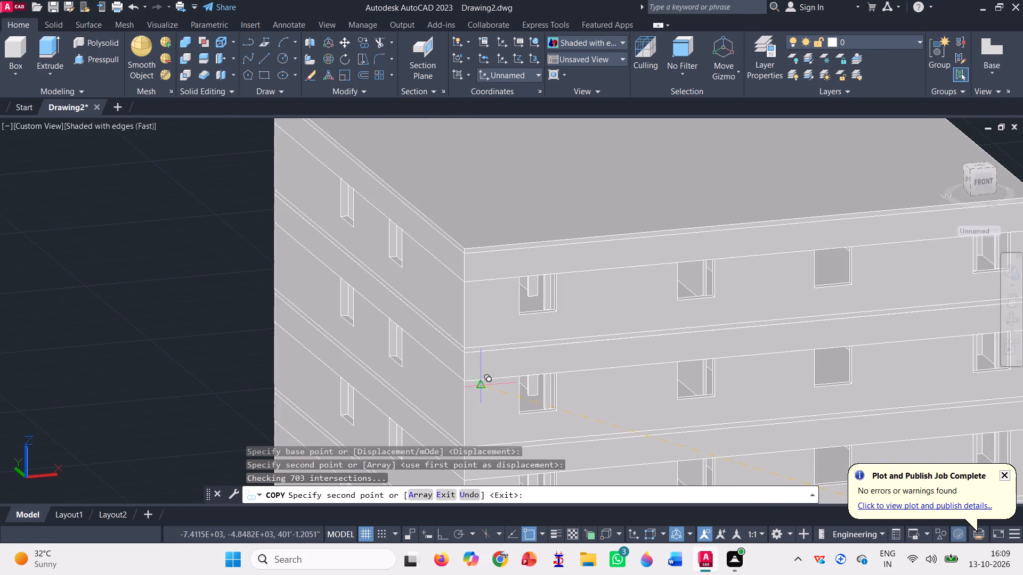
scroll(477, 387, "down", 3)
scroll(478, 335, "up", 5)
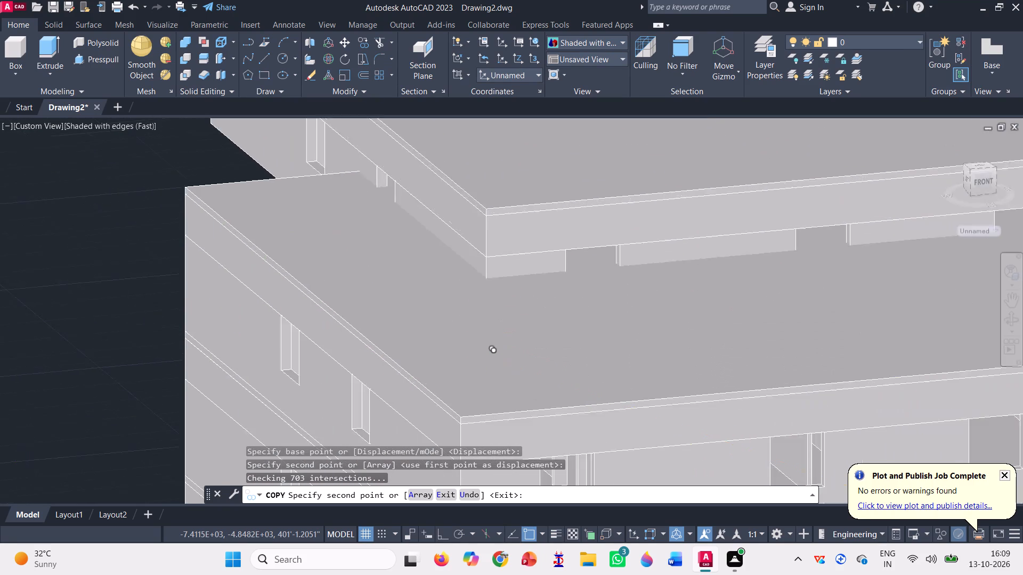
scroll(485, 356, "up", 1)
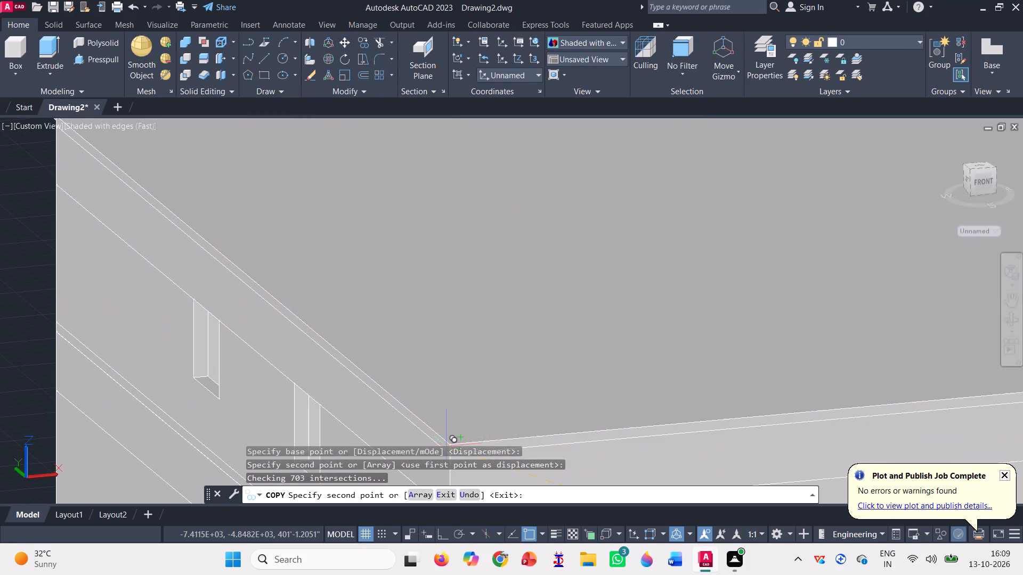
scroll(450, 440, "down", 3)
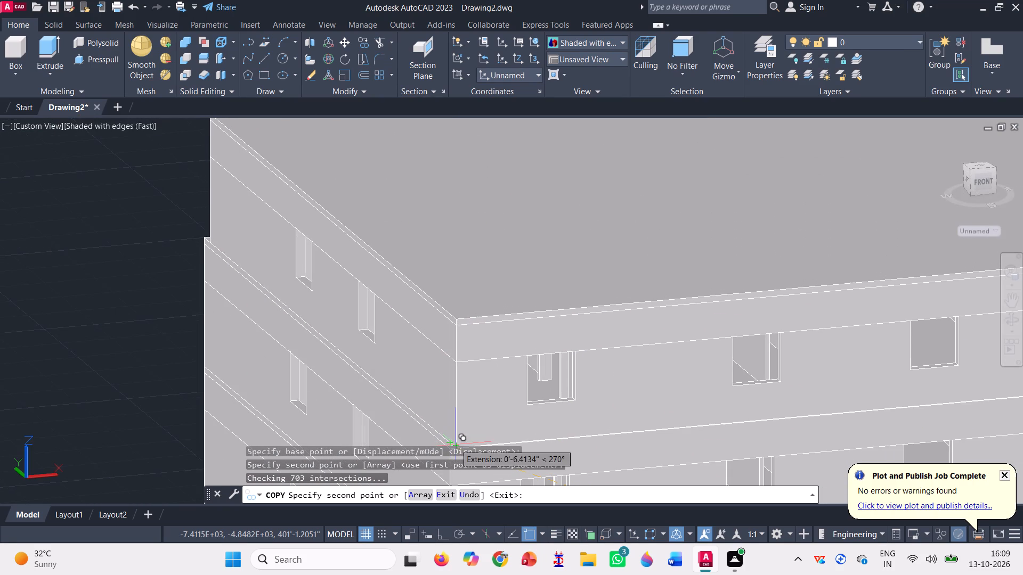
scroll(443, 403, "down", 2)
scroll(445, 439, "up", 3)
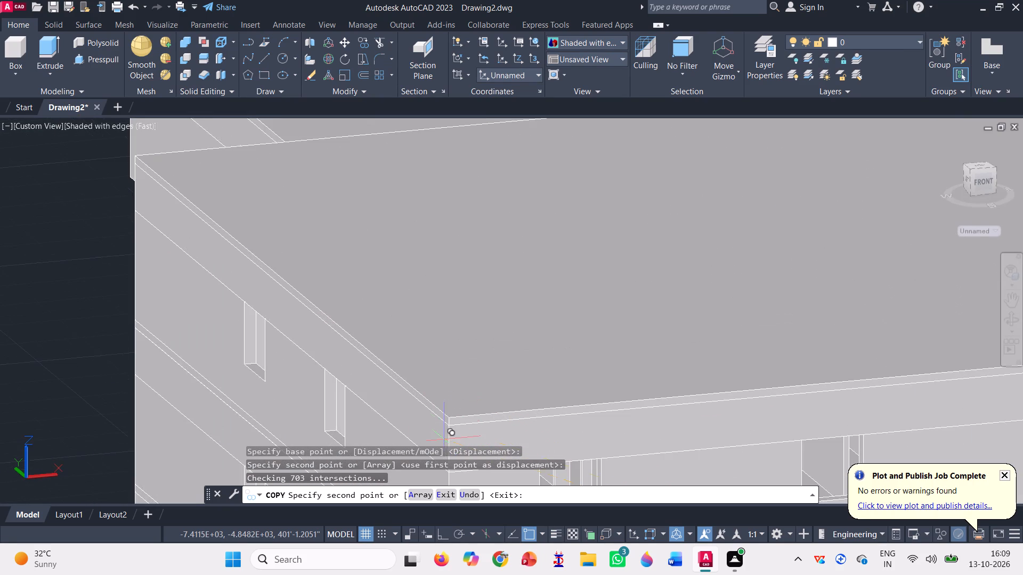
scroll(443, 422, "up", 7)
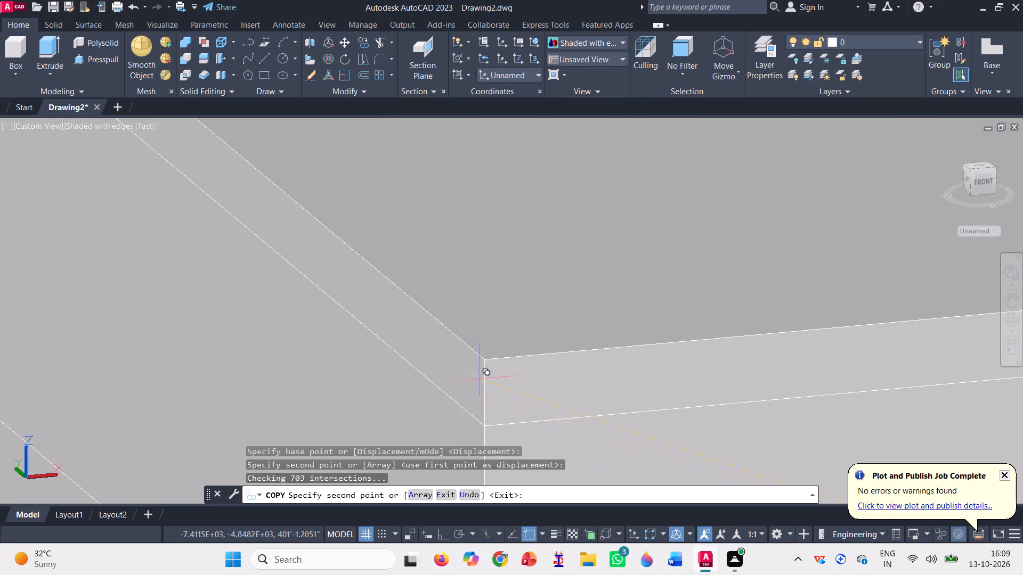
left_click(488, 357)
scroll(464, 365, "down", 8)
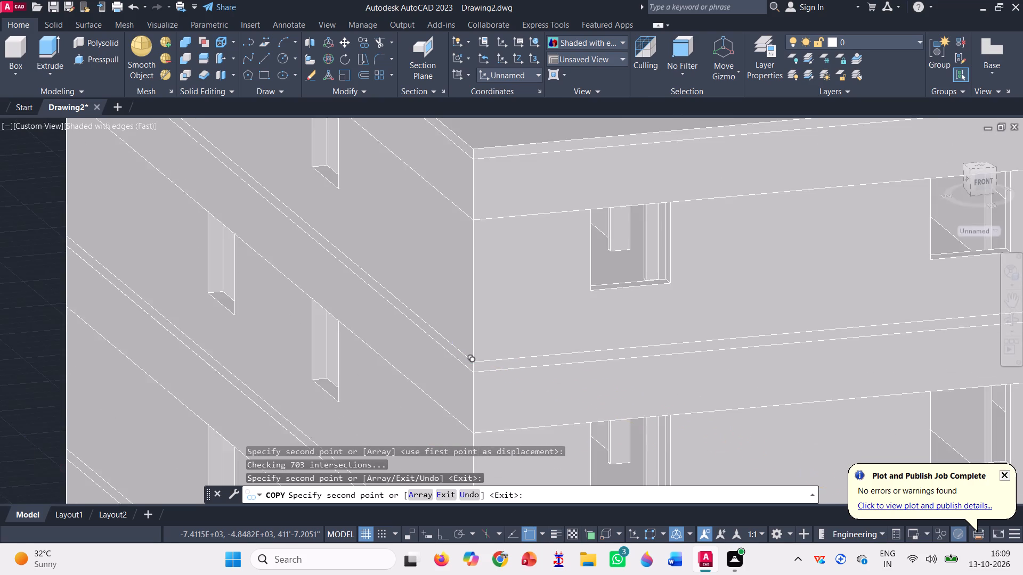
scroll(464, 365, "down", 7)
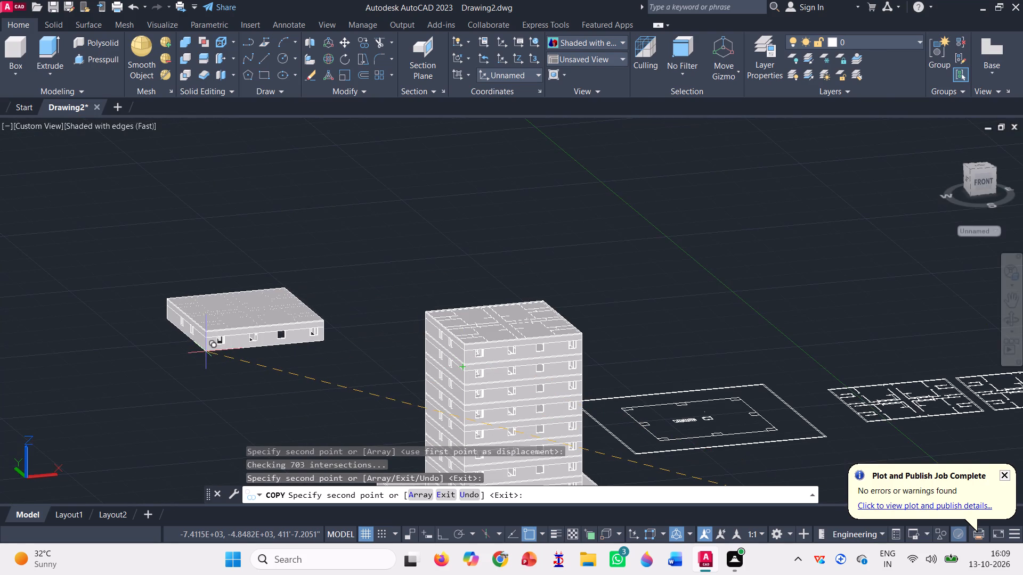
key("space")
Create a solid box between opposite outer corners of the separate rectangular outline, with a height of -3'.
scroll(297, 312, "down", 2)
scroll(426, 393, "down", 1)
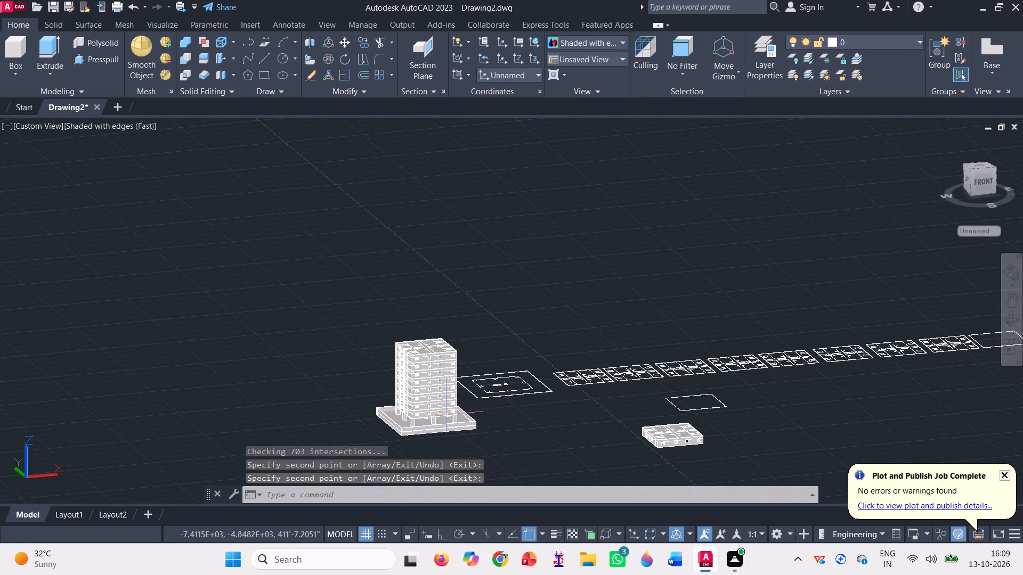
scroll(742, 405, "up", 3)
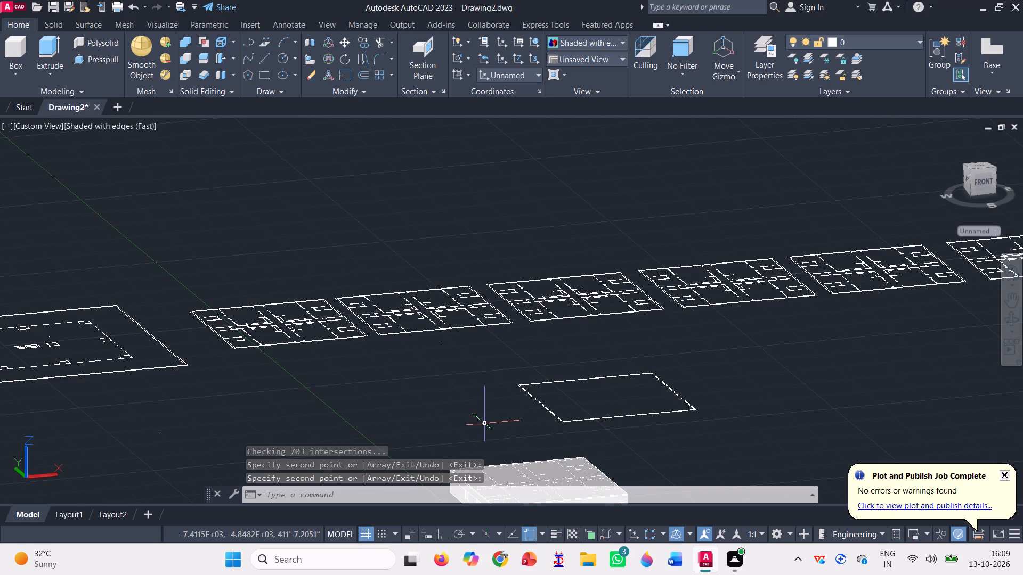
scroll(583, 423, "up", 3)
left_click(17, 38)
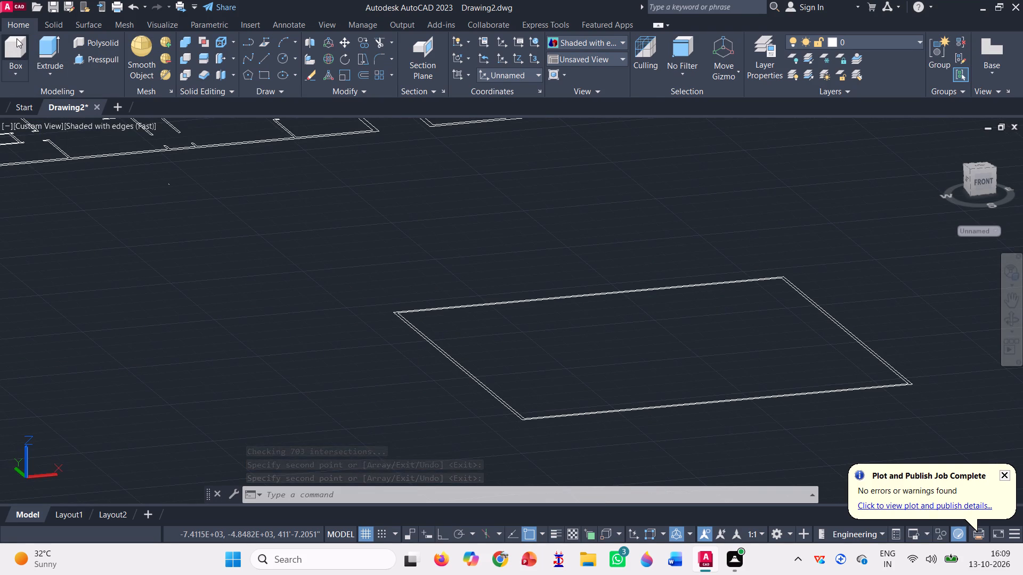
scroll(530, 372, "up", 2)
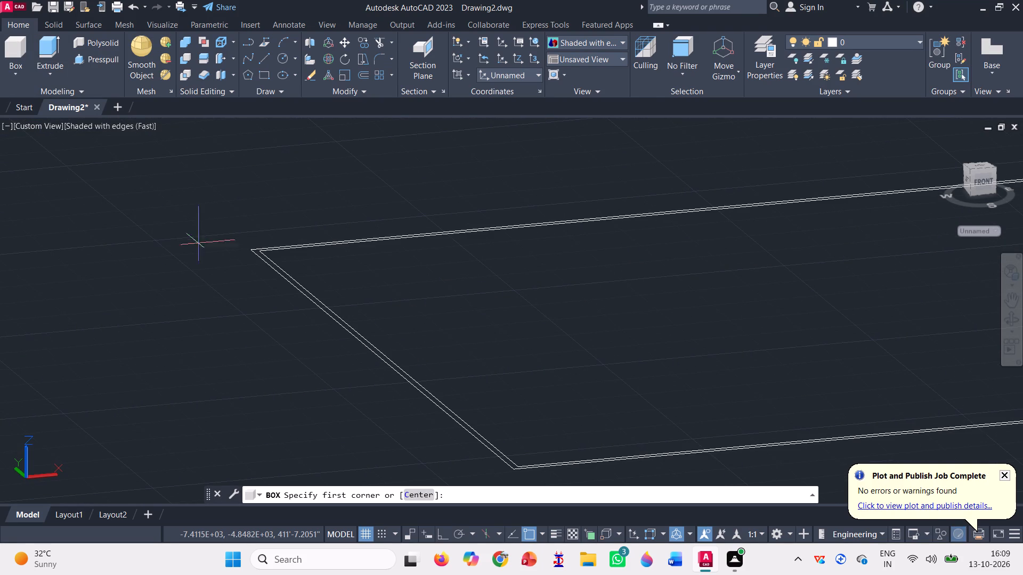
left_click(254, 246)
scroll(195, 282, "down", 2)
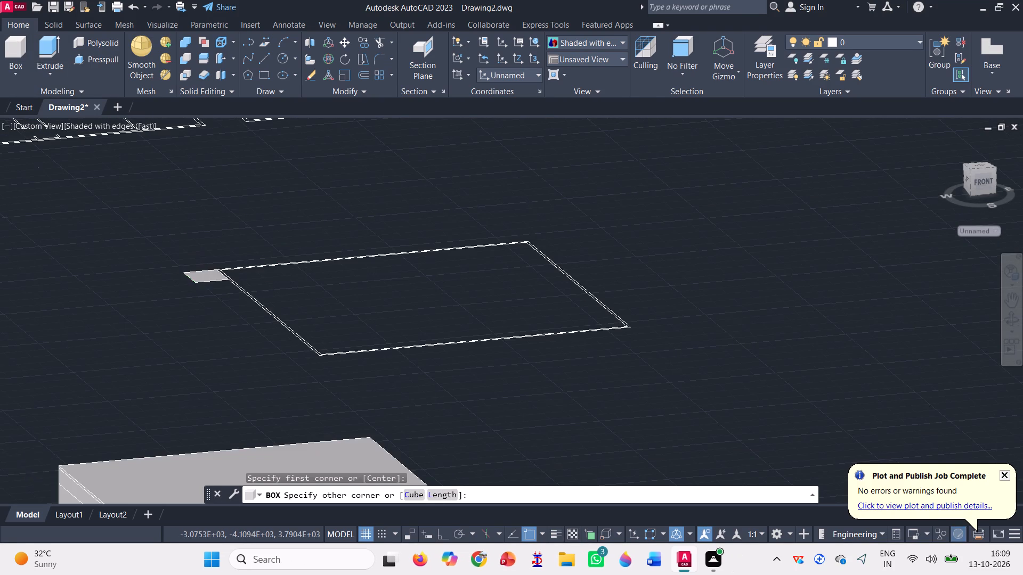
scroll(589, 321, "up", 2)
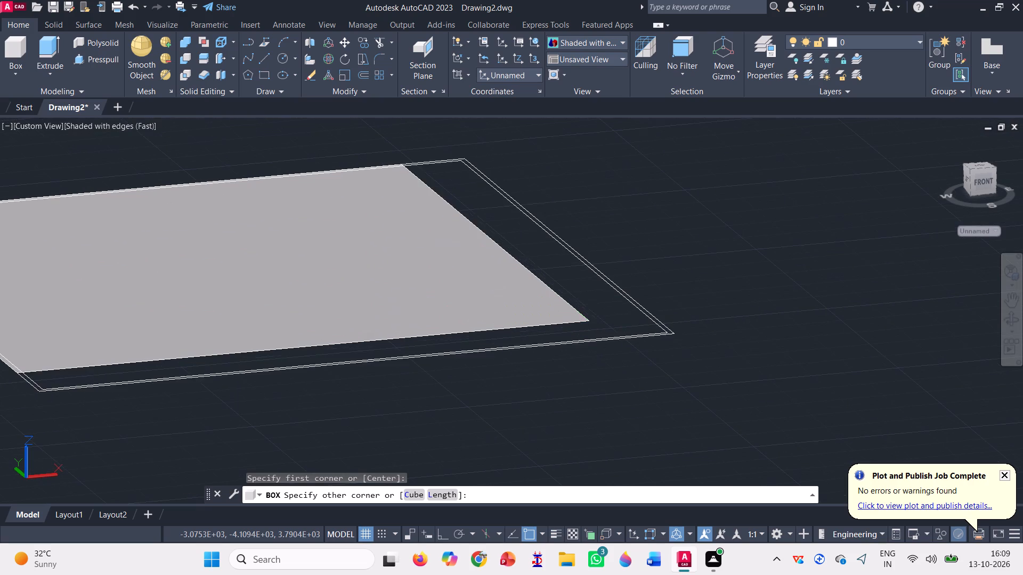
scroll(672, 324, "up", 3)
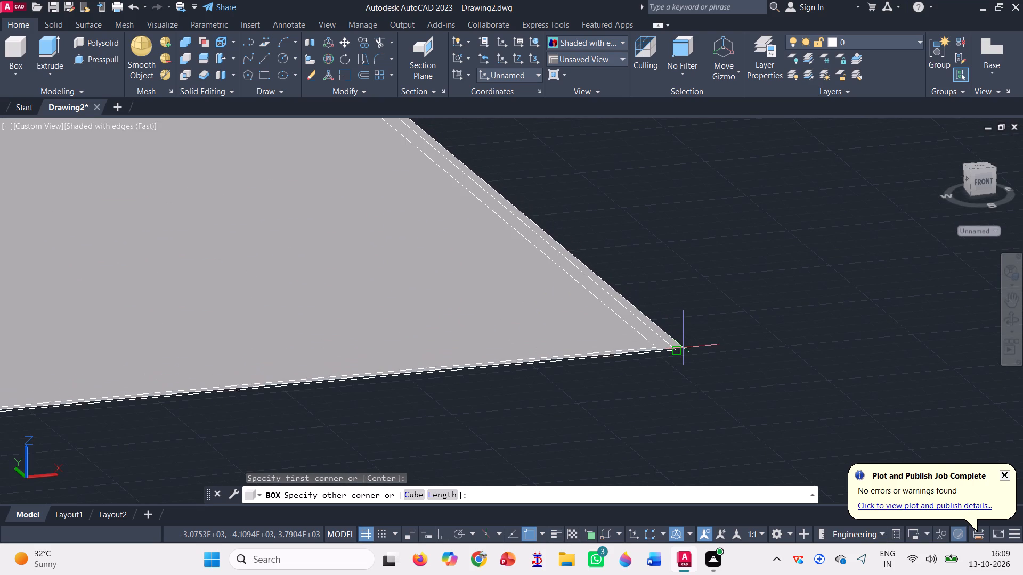
left_click(677, 351)
scroll(716, 311, "down", 4)
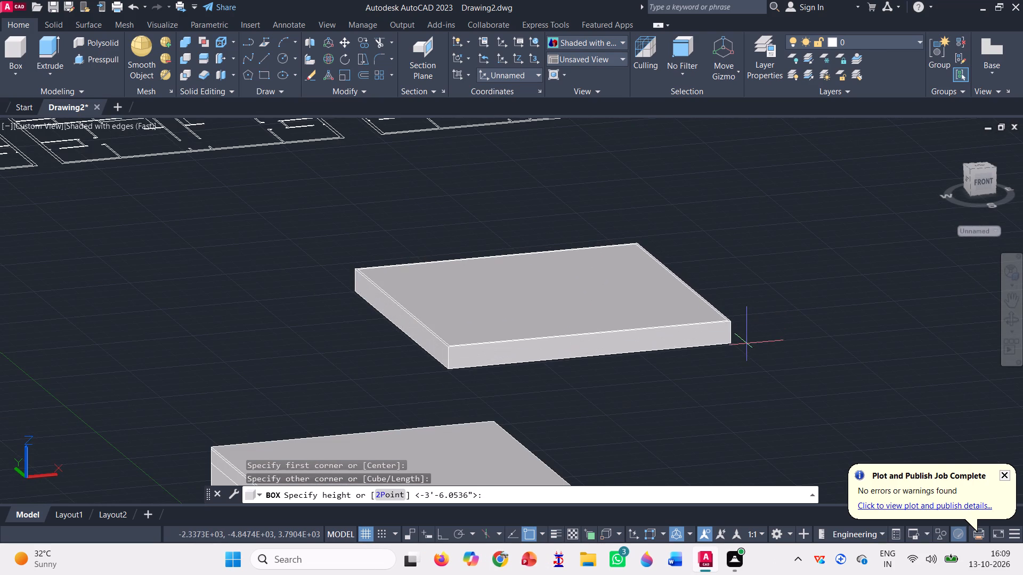
type("-3'6\"")
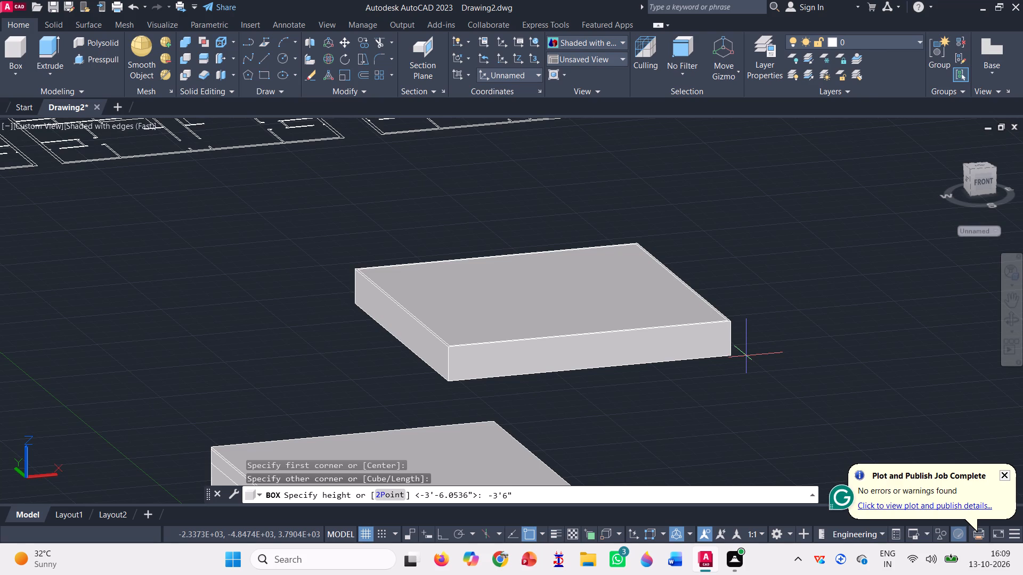
key("BackSpace")
key("BackSpace")
key("BackSpace")
key("apostrophe")
key("Return")
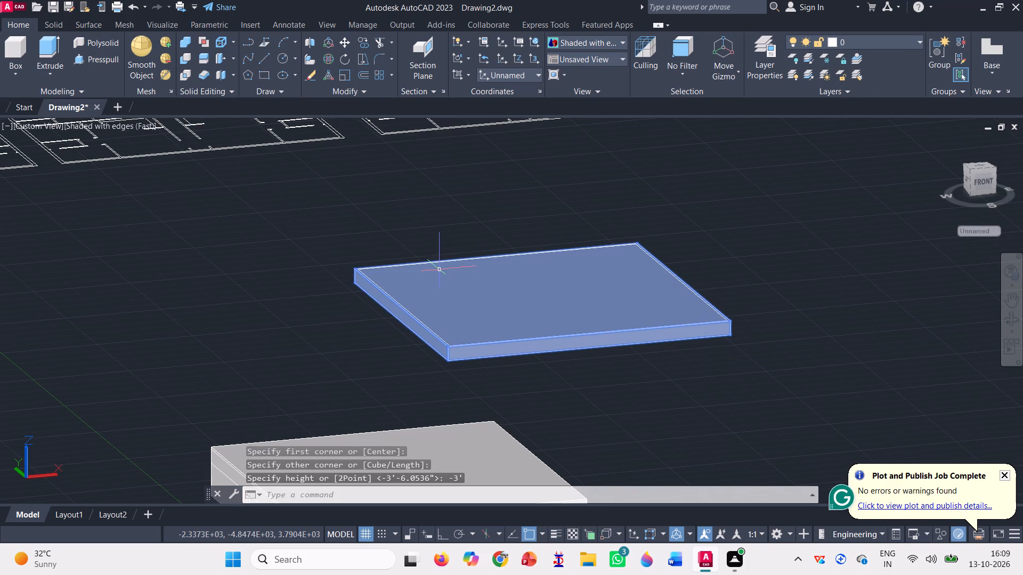
scroll(564, 316, "up", 1)
key("Escape")
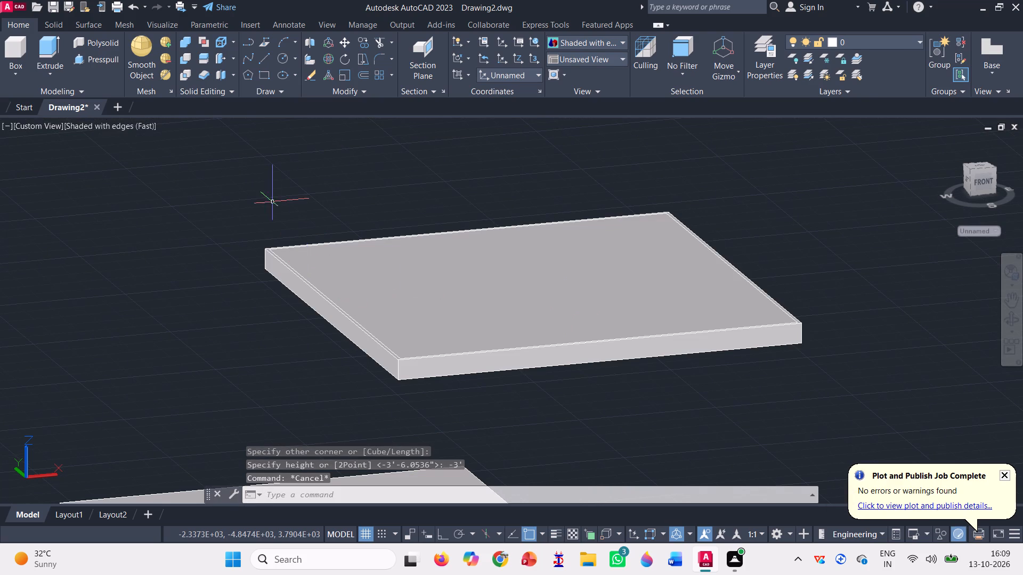
Presspull the outline's inner area down through the full depth of the box, leaving a hollow rectangular parapet frame.
left_click(88, 54)
scroll(555, 290, "up", 1)
left_click(548, 349)
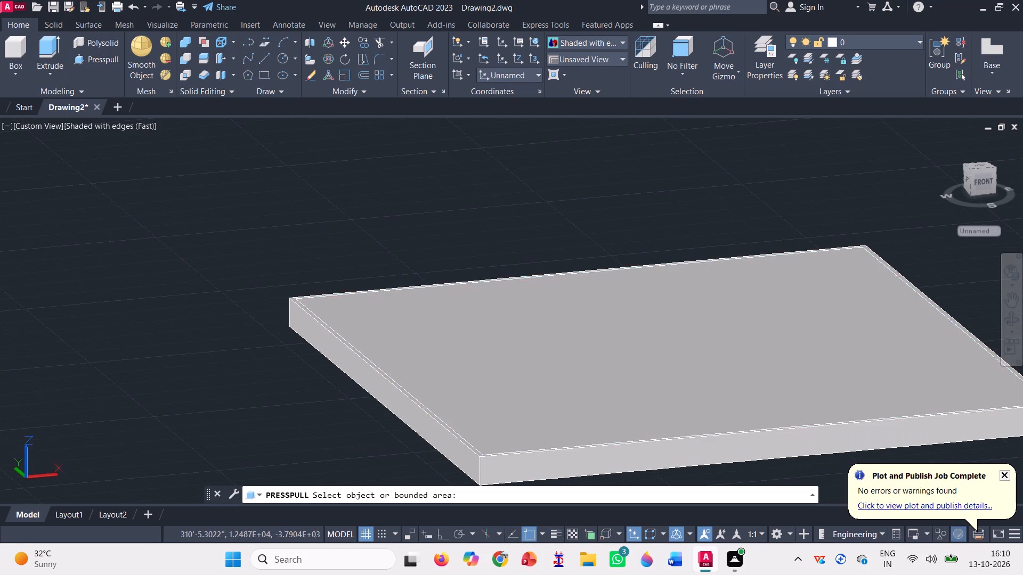
scroll(467, 225, "down", 2)
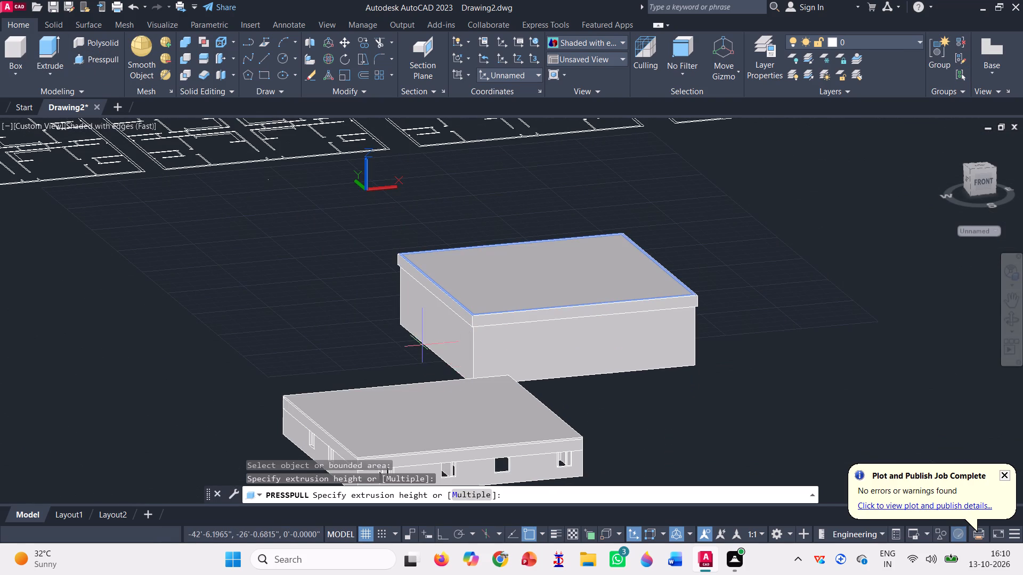
left_click(416, 333)
scroll(497, 289, "up", 1)
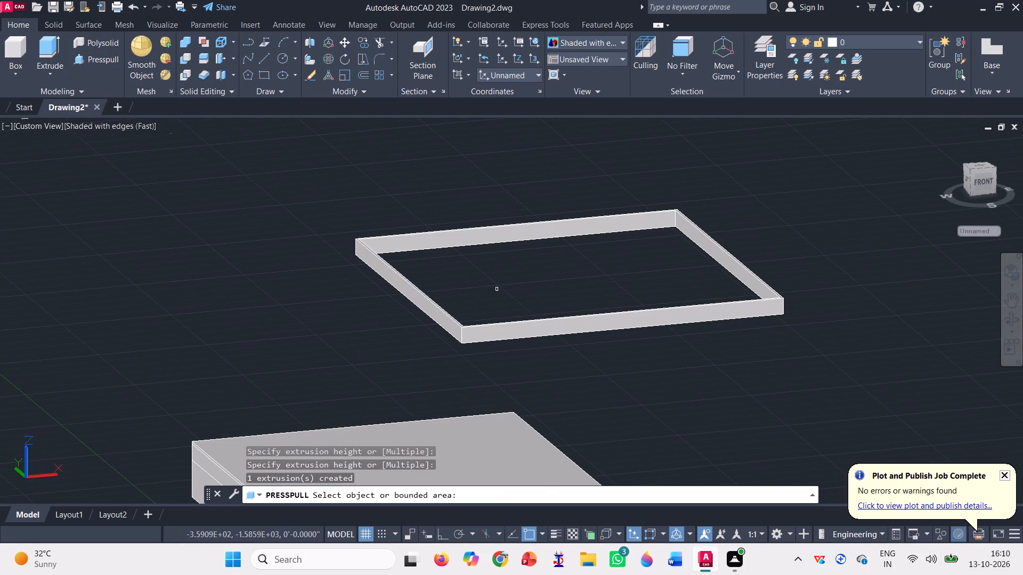
key("Escape")
Move the parapet frame from its lower front corner onto the upper front roof corner of the multi-storey building.
left_click(342, 41)
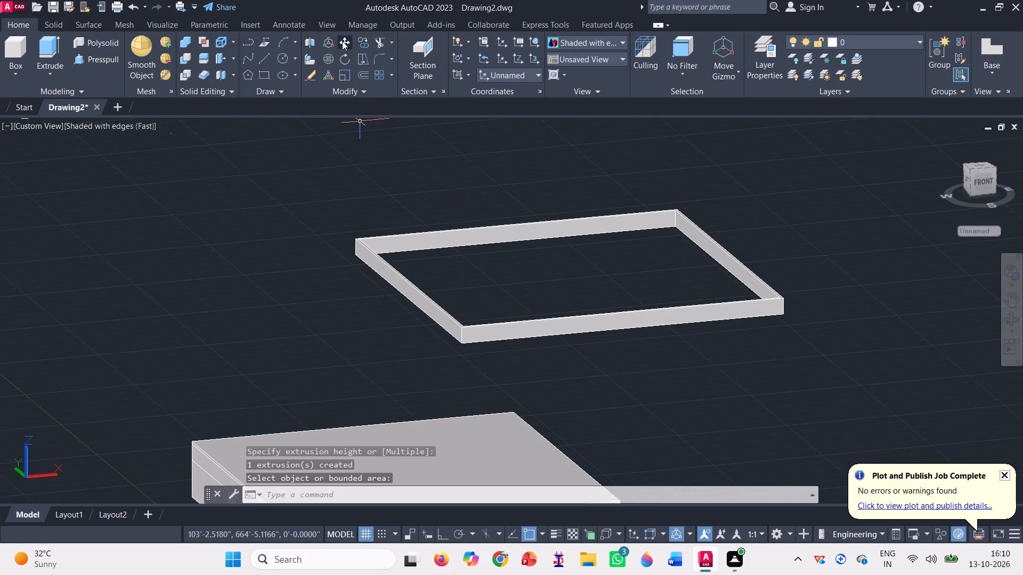
scroll(515, 338, "up", 2)
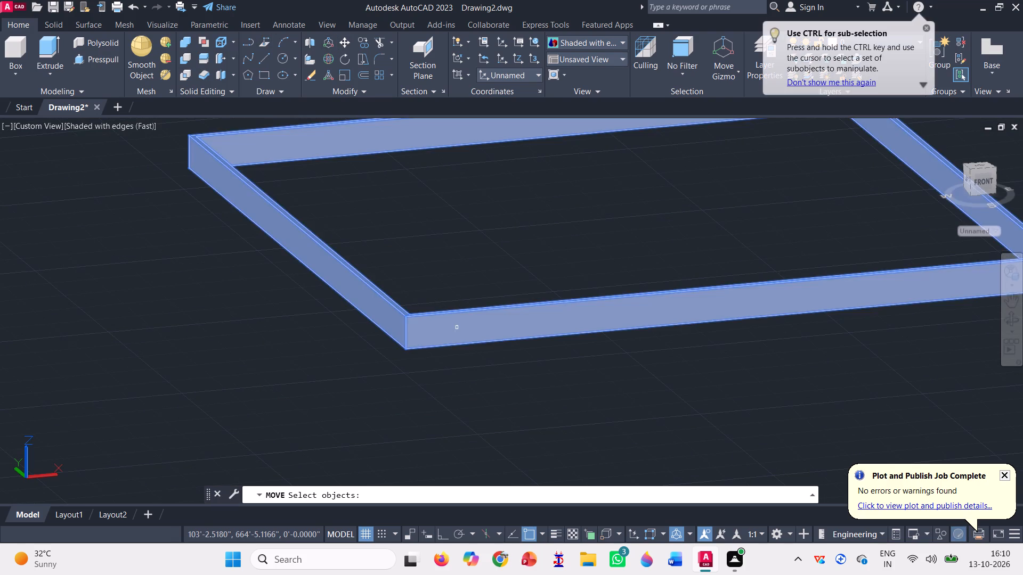
left_click(455, 325)
key("space")
scroll(404, 351, "up", 4)
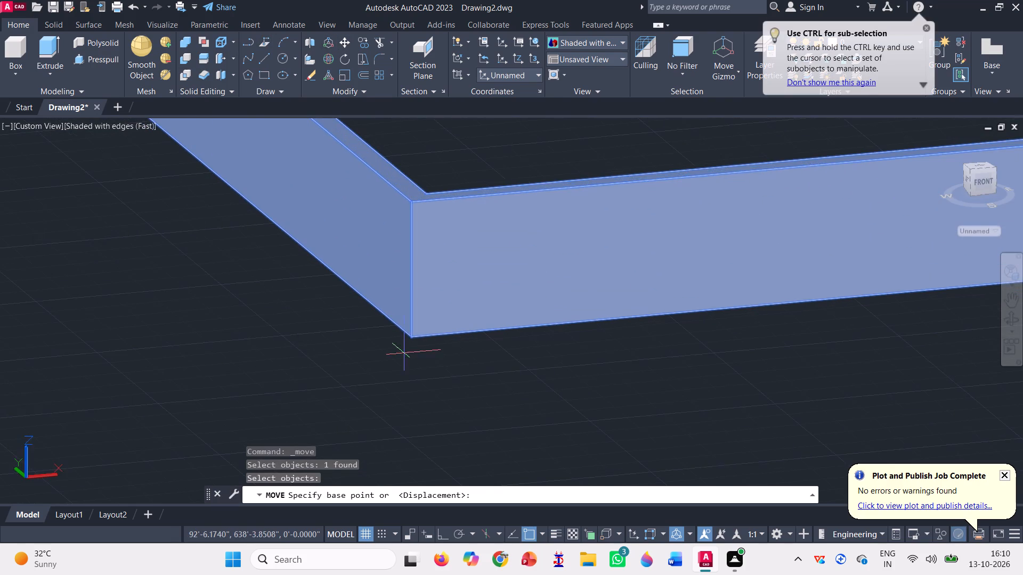
scroll(403, 350, "up", 3)
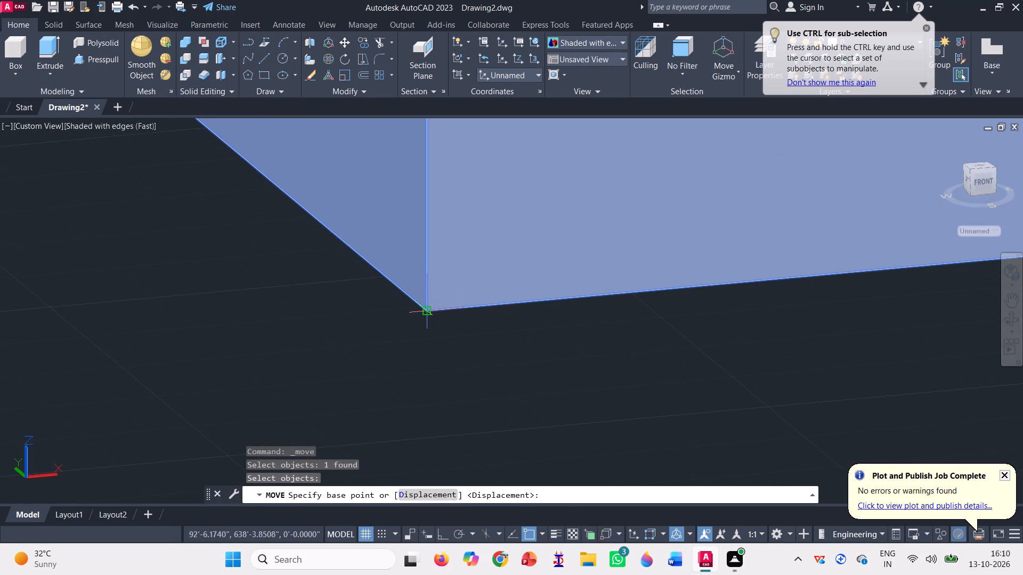
left_click(427, 314)
scroll(709, 335, "down", 11)
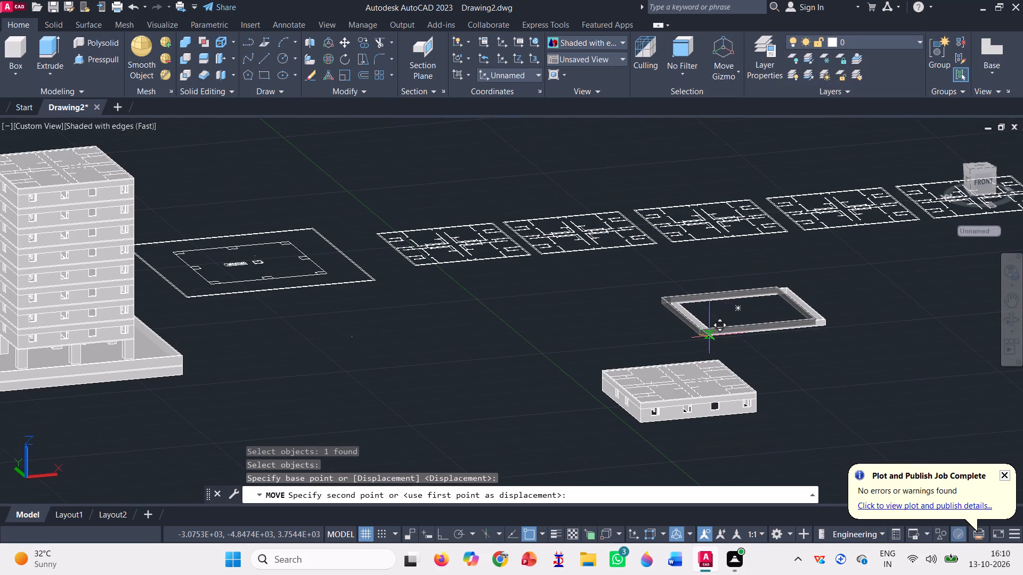
scroll(712, 302, "down", 1)
scroll(257, 210, "up", 3)
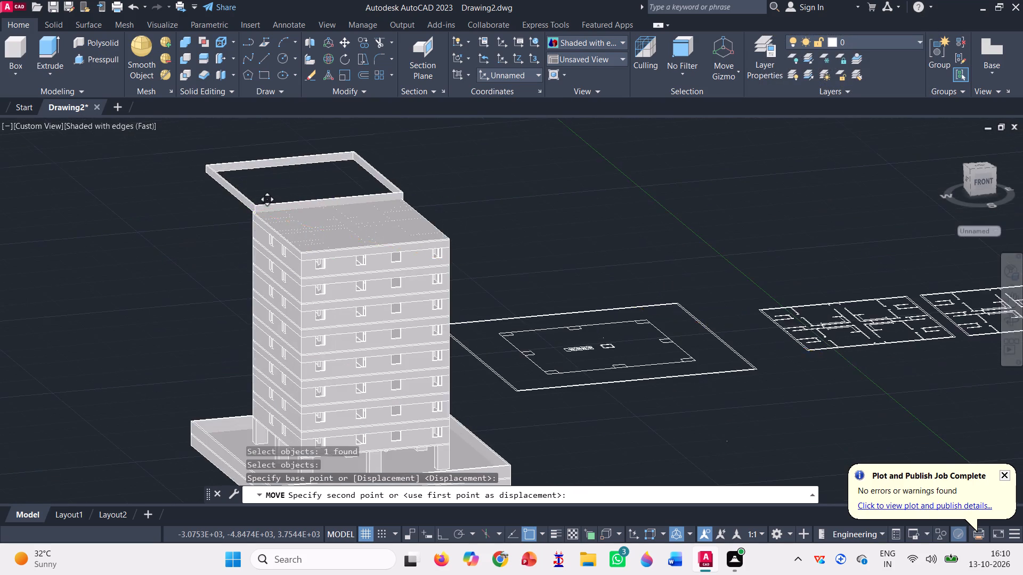
scroll(297, 254, "up", 11)
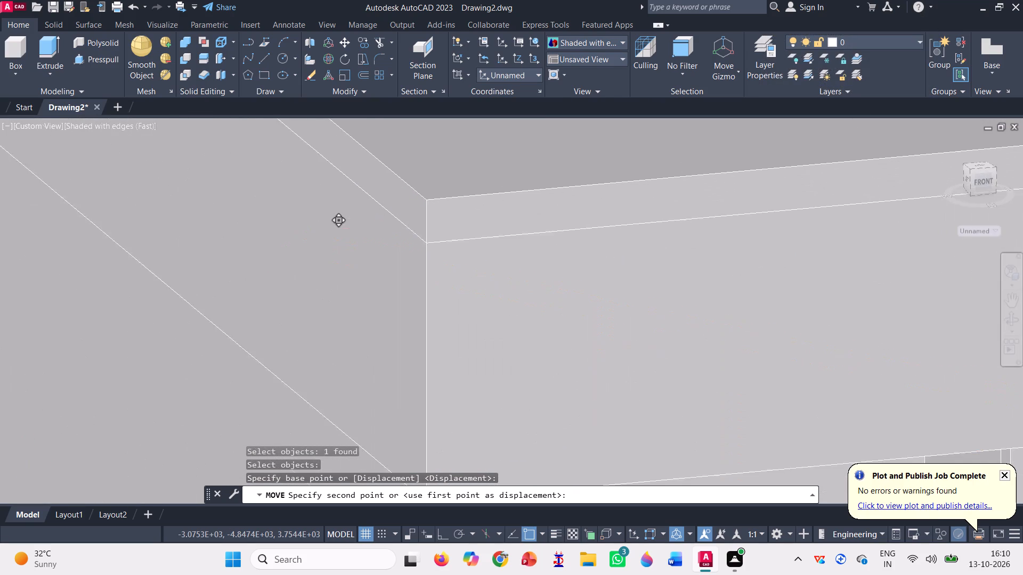
left_click(468, 183)
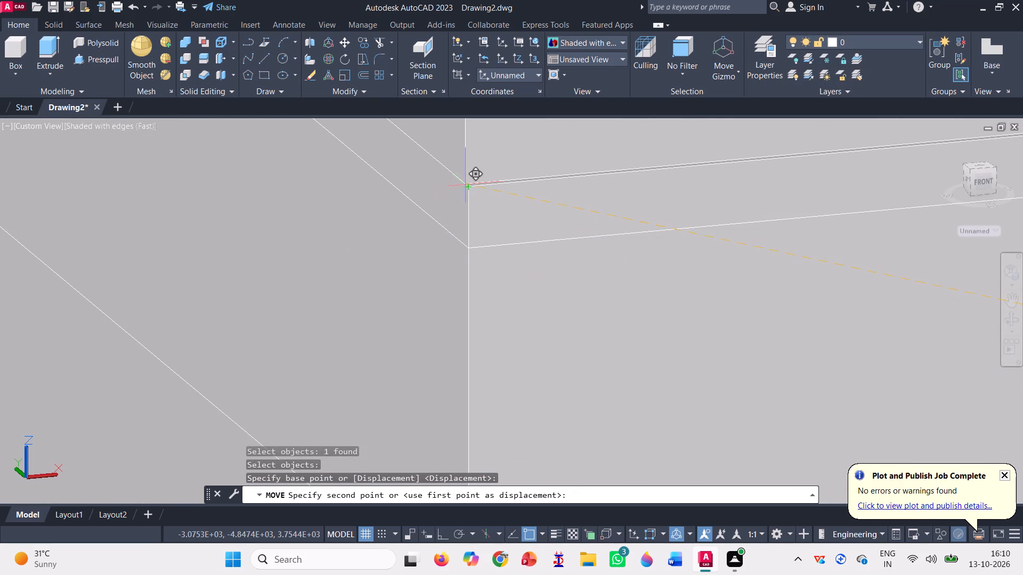
Move the parapet frame again from its lower front corner to the exact upper corner of the roof slab.
scroll(464, 296, "down", 4)
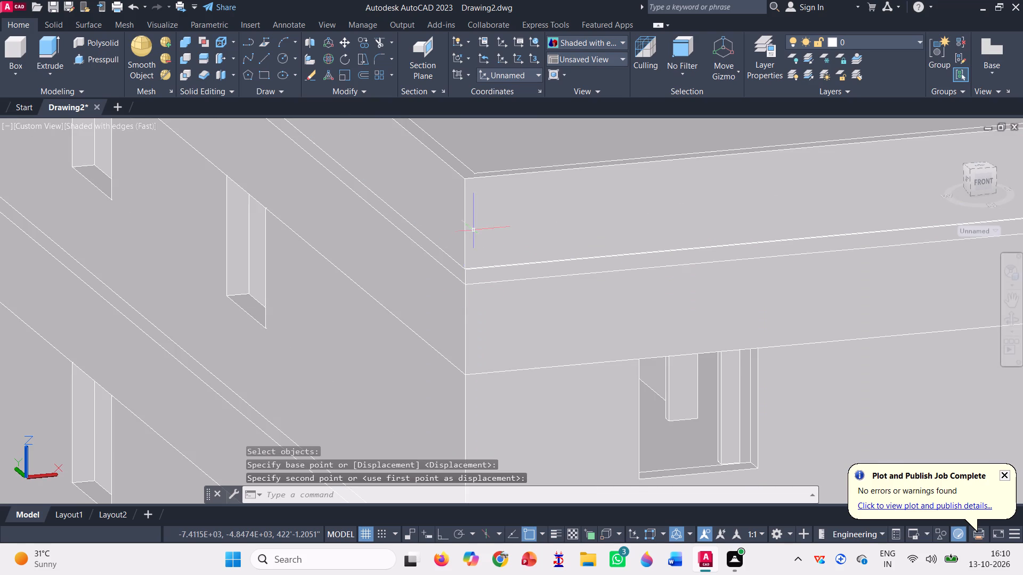
scroll(485, 207, "up", 3)
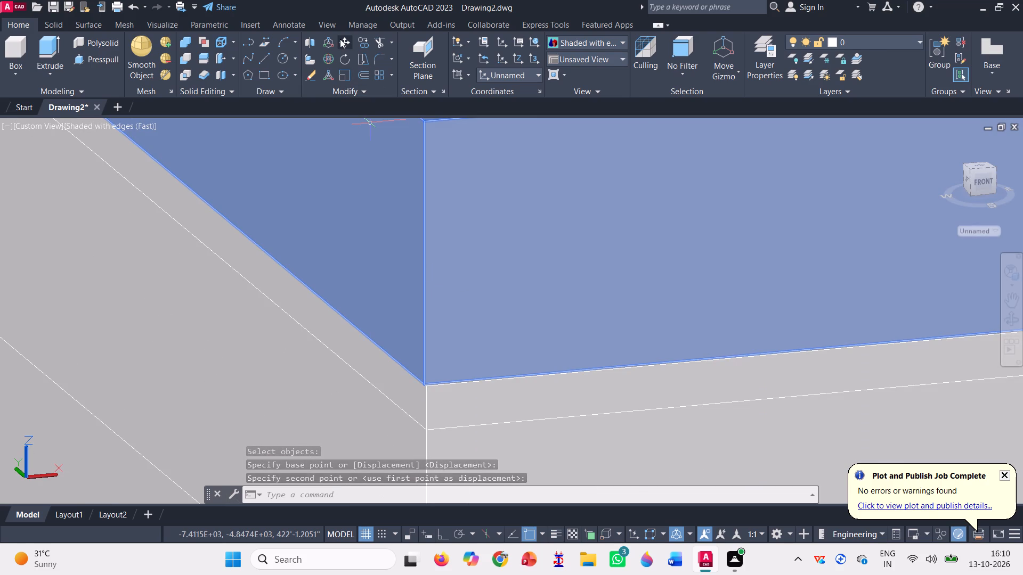
left_click(340, 37)
scroll(457, 267, "up", 2)
left_click(457, 267)
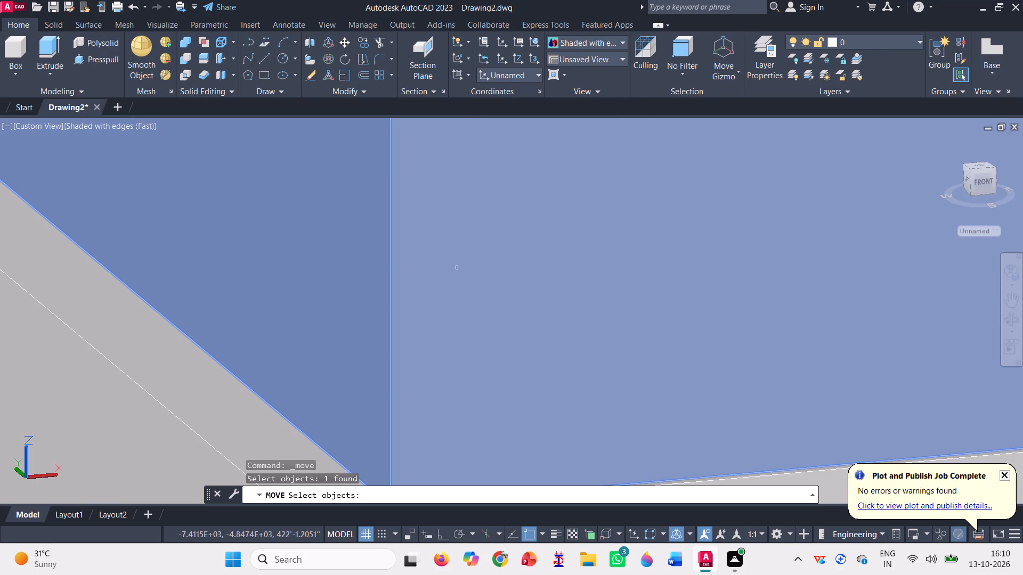
scroll(457, 267, "down", 3)
scroll(421, 355, "up", 6)
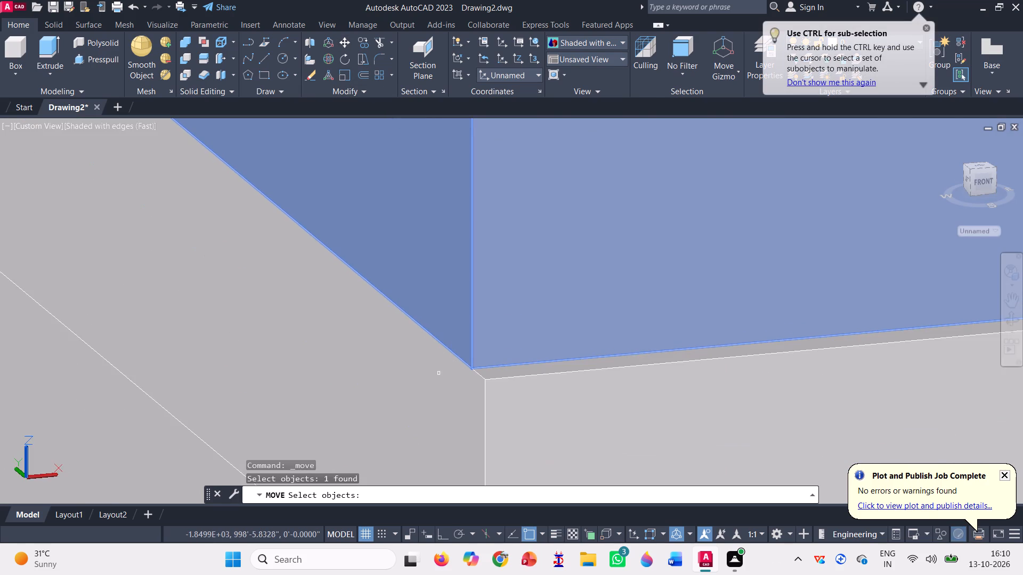
scroll(475, 366, "up", 4)
scroll(455, 338, "down", 4)
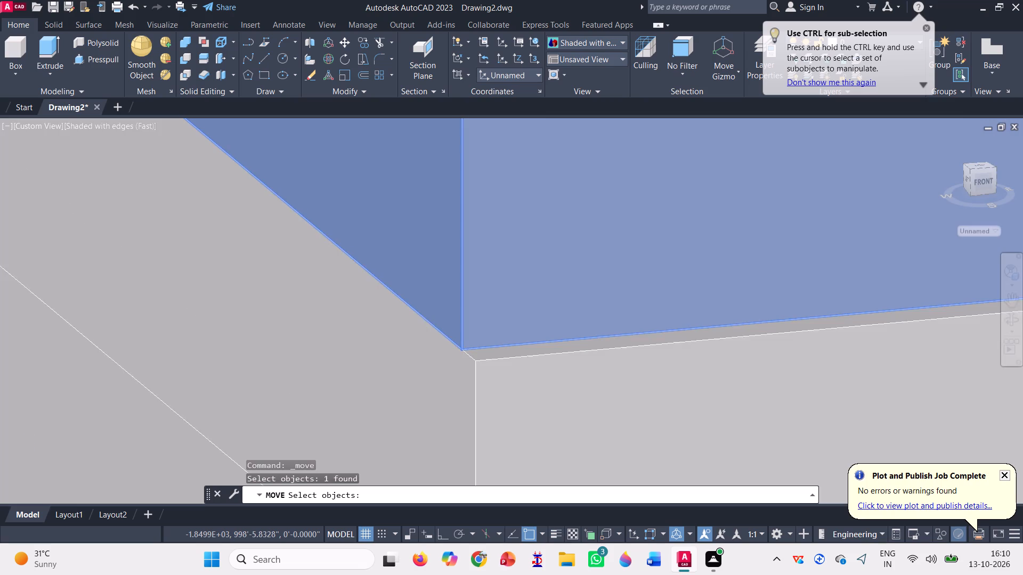
key("space")
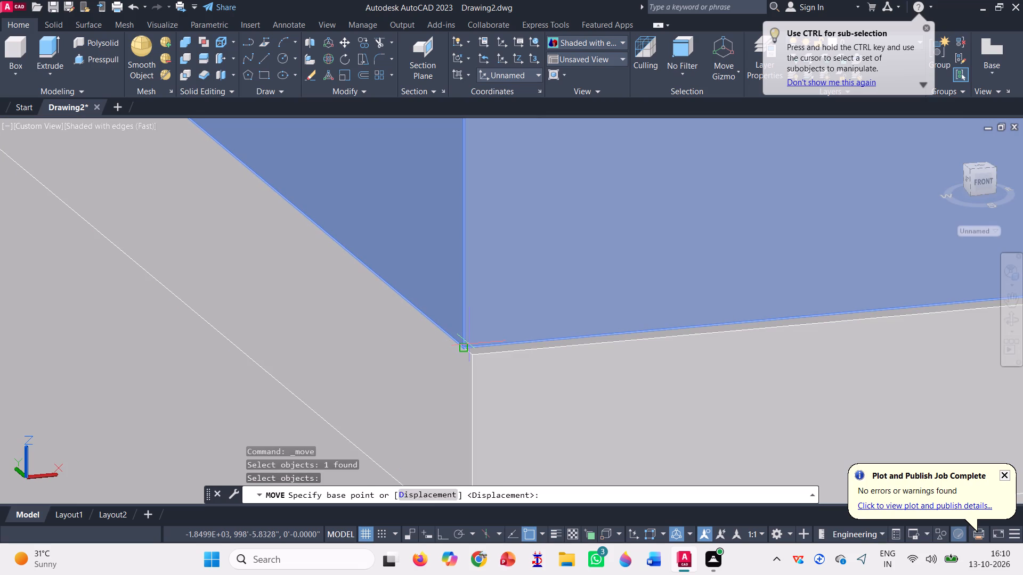
left_click(466, 349)
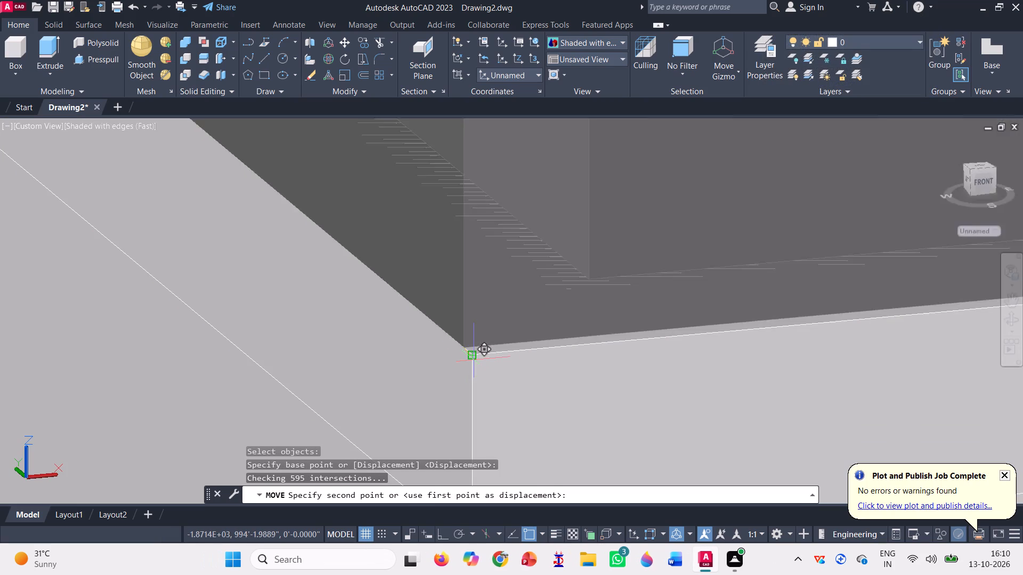
left_click(474, 357)
scroll(474, 357, "down", 9)
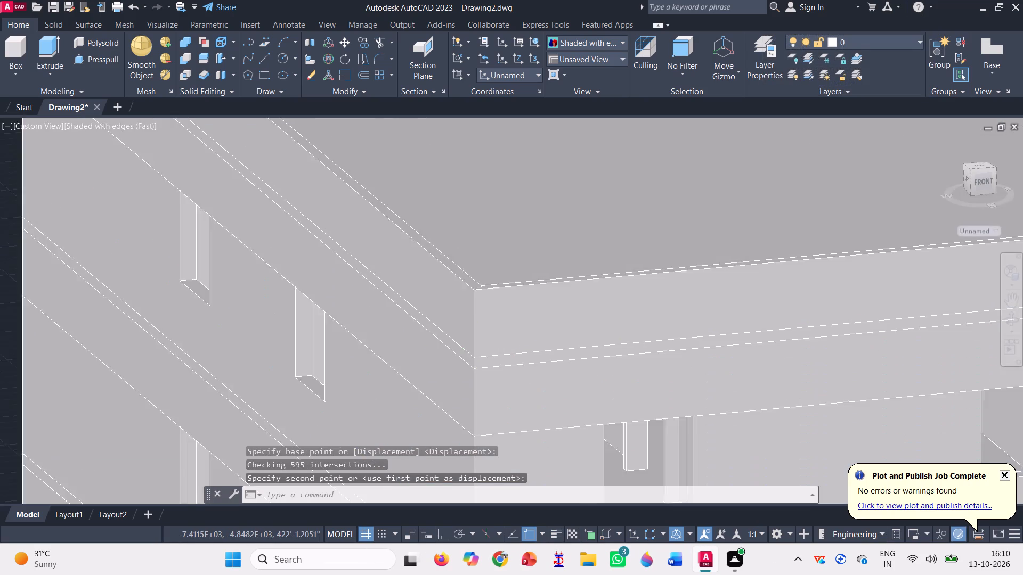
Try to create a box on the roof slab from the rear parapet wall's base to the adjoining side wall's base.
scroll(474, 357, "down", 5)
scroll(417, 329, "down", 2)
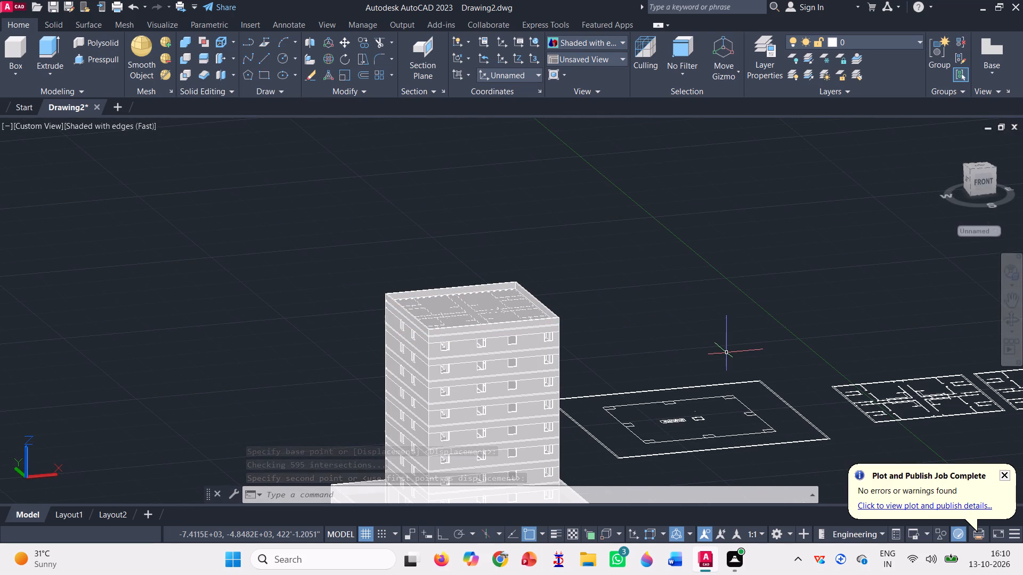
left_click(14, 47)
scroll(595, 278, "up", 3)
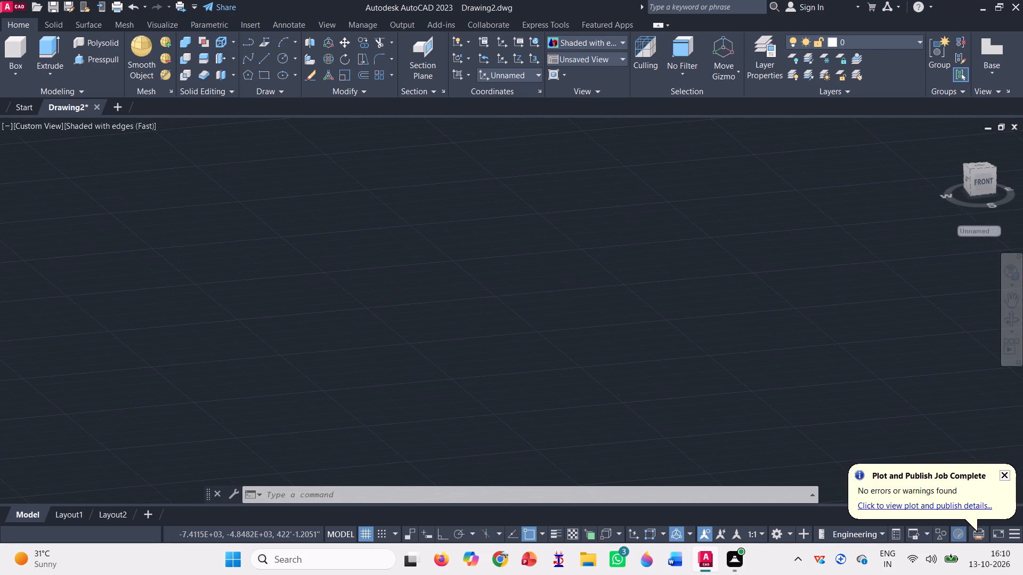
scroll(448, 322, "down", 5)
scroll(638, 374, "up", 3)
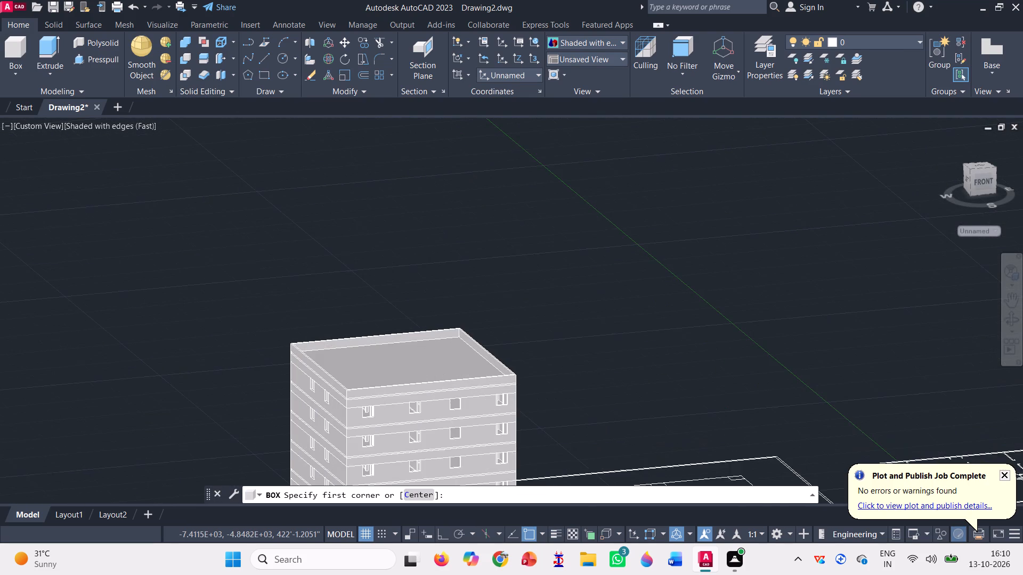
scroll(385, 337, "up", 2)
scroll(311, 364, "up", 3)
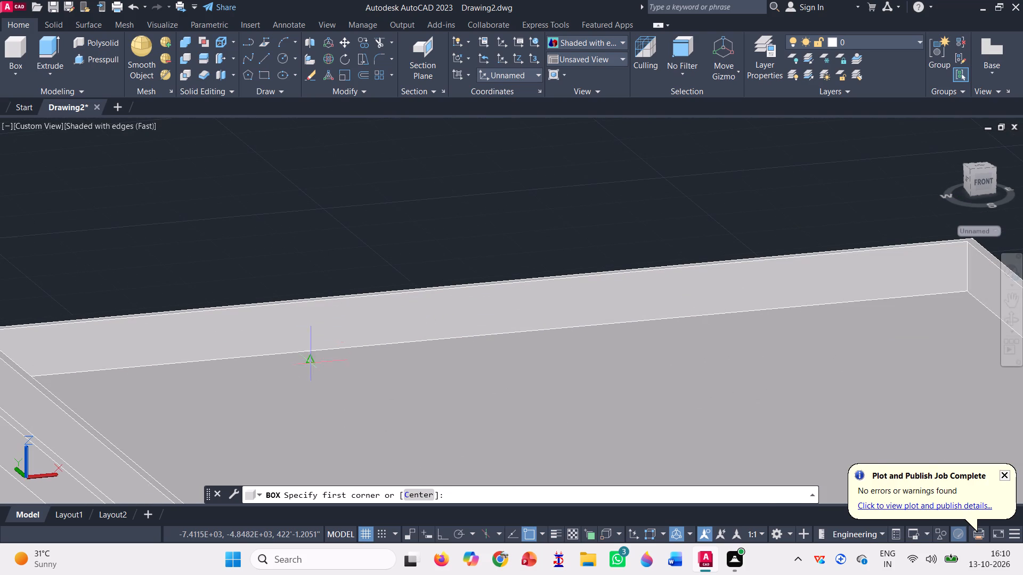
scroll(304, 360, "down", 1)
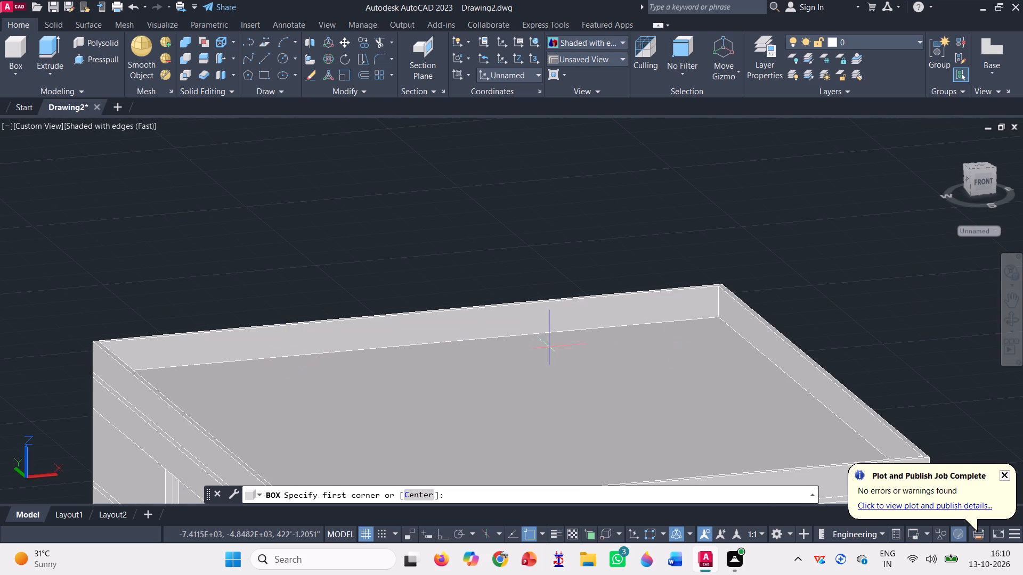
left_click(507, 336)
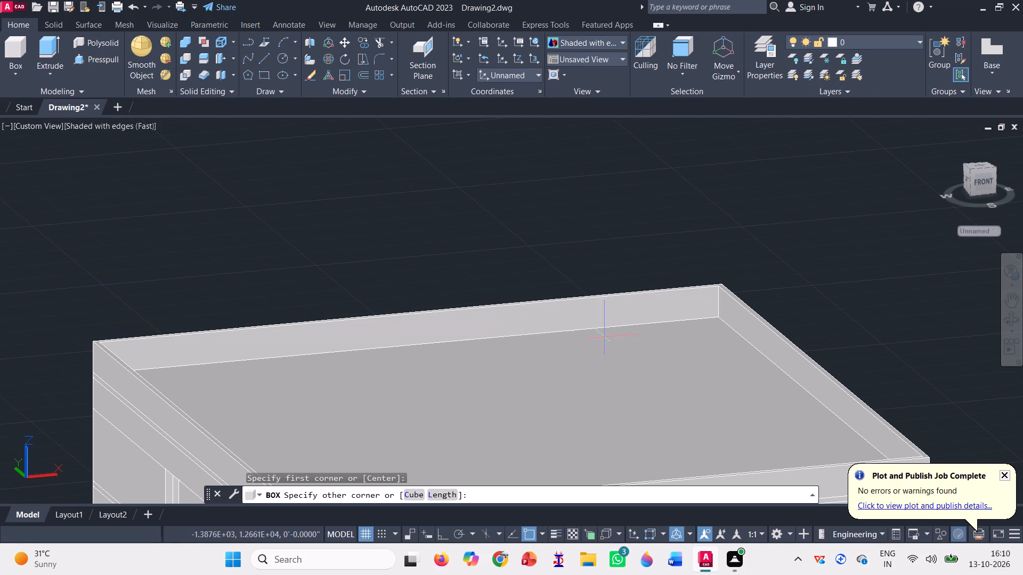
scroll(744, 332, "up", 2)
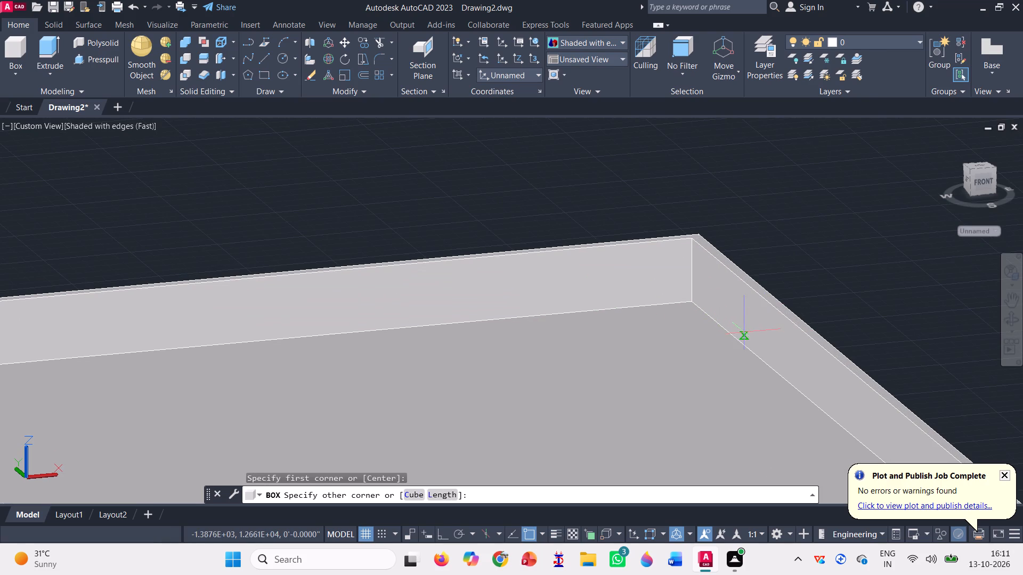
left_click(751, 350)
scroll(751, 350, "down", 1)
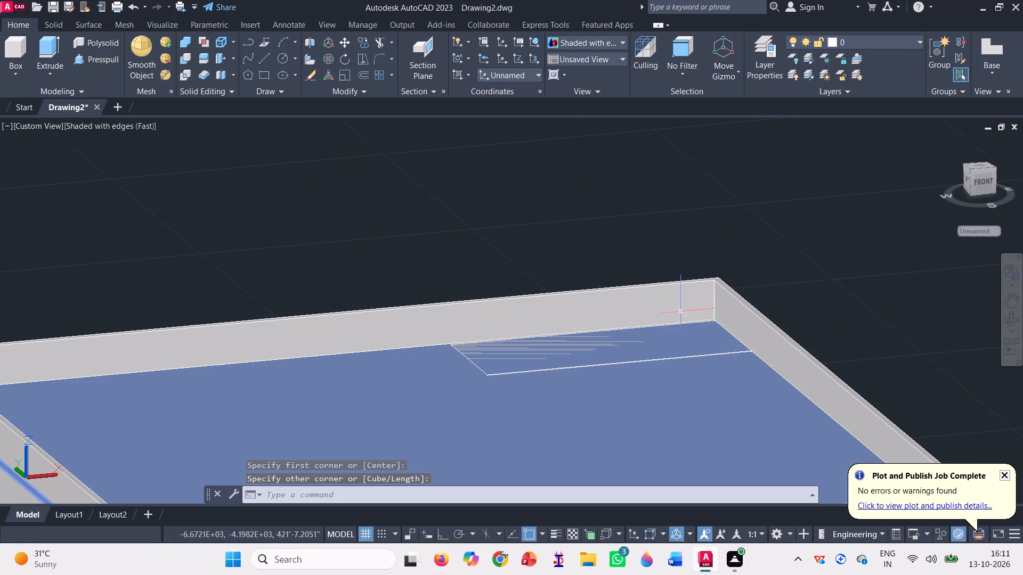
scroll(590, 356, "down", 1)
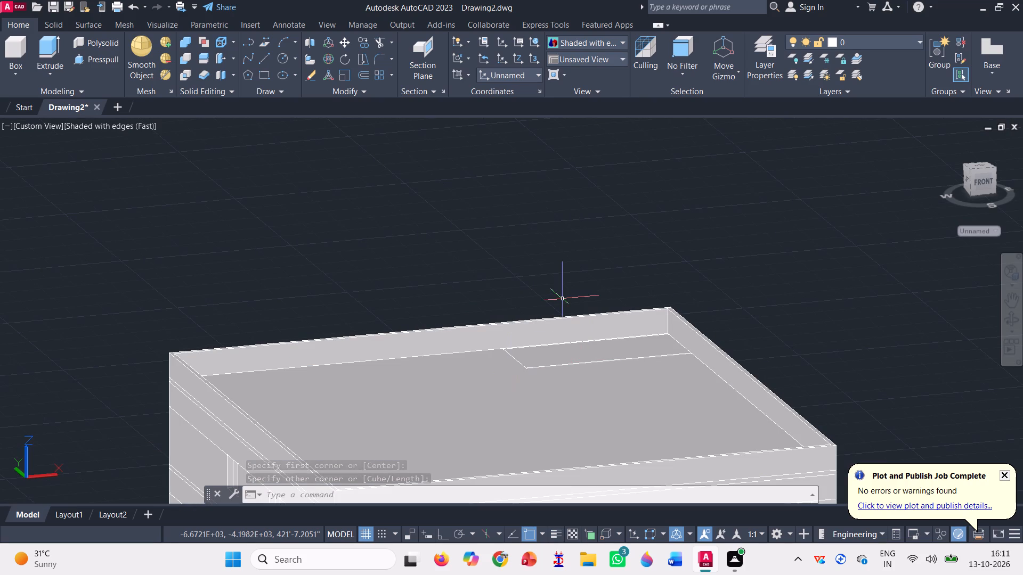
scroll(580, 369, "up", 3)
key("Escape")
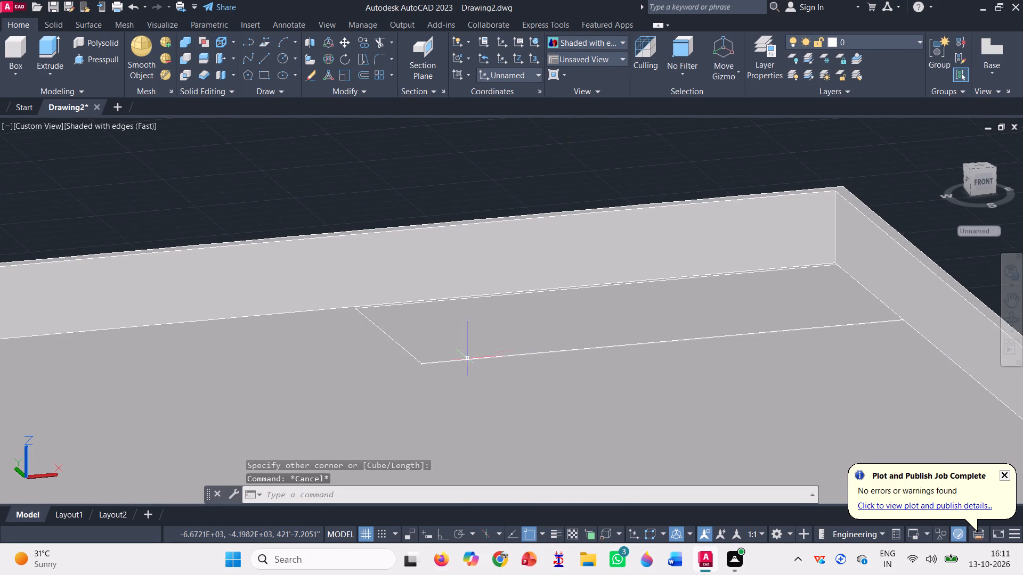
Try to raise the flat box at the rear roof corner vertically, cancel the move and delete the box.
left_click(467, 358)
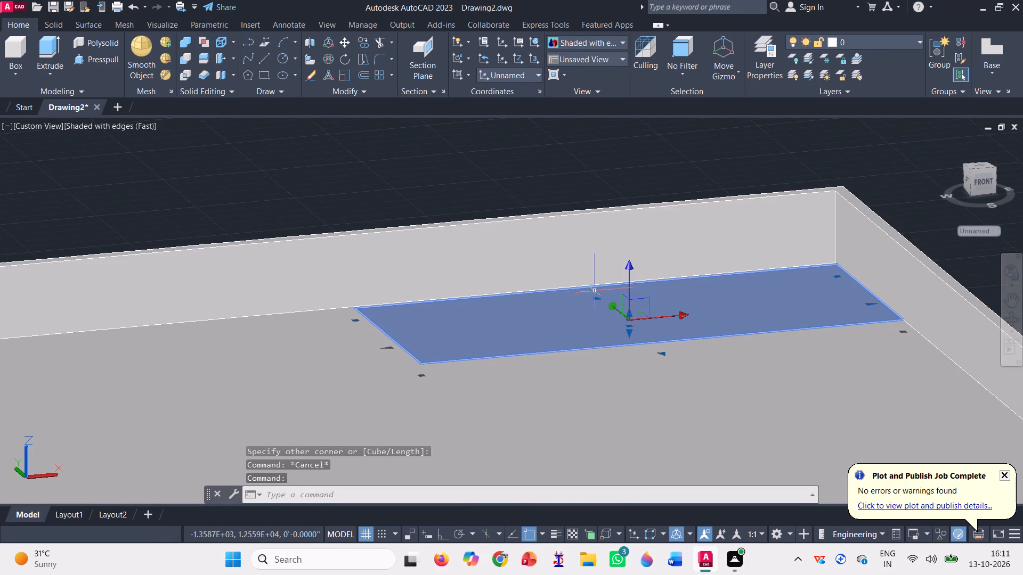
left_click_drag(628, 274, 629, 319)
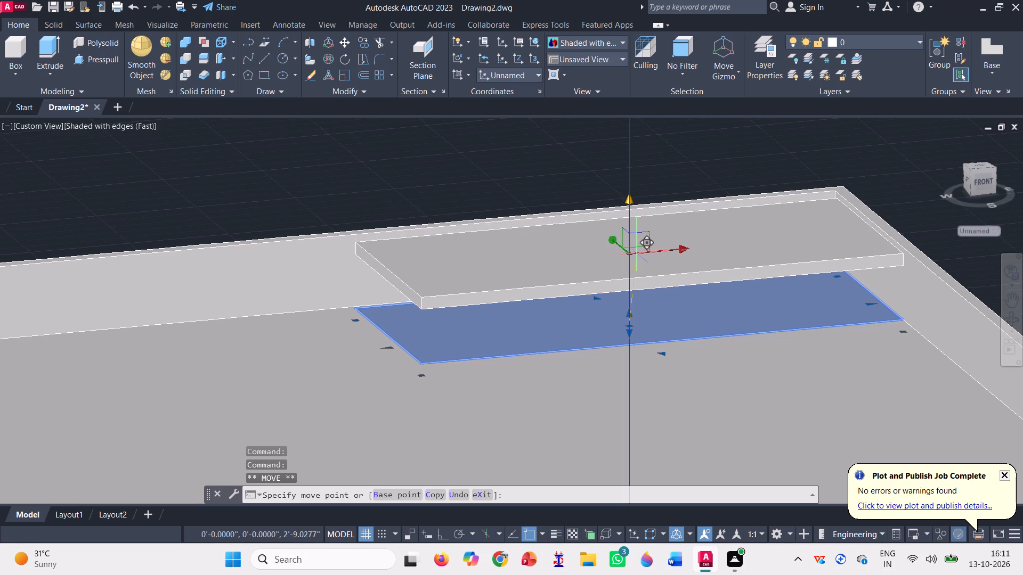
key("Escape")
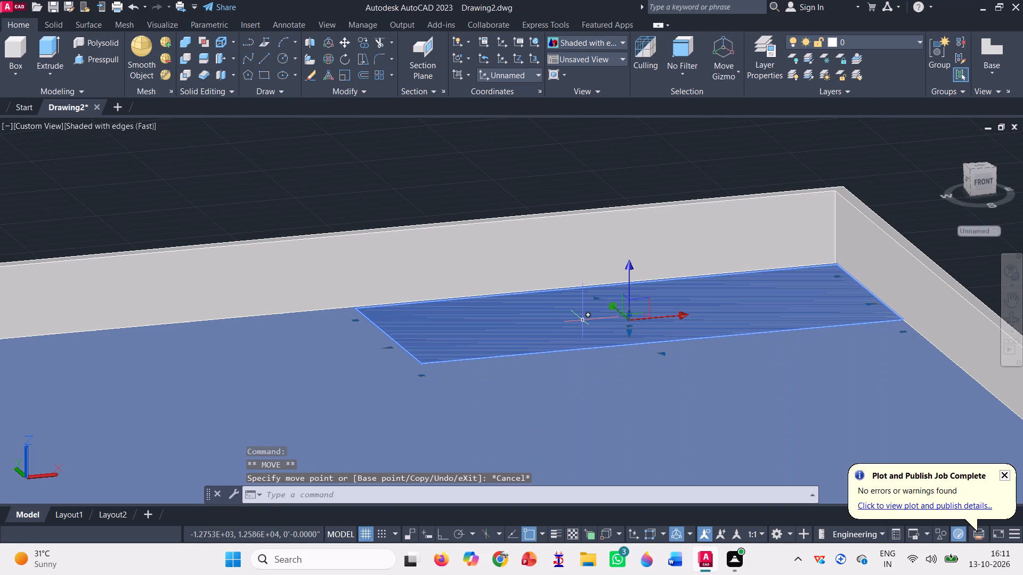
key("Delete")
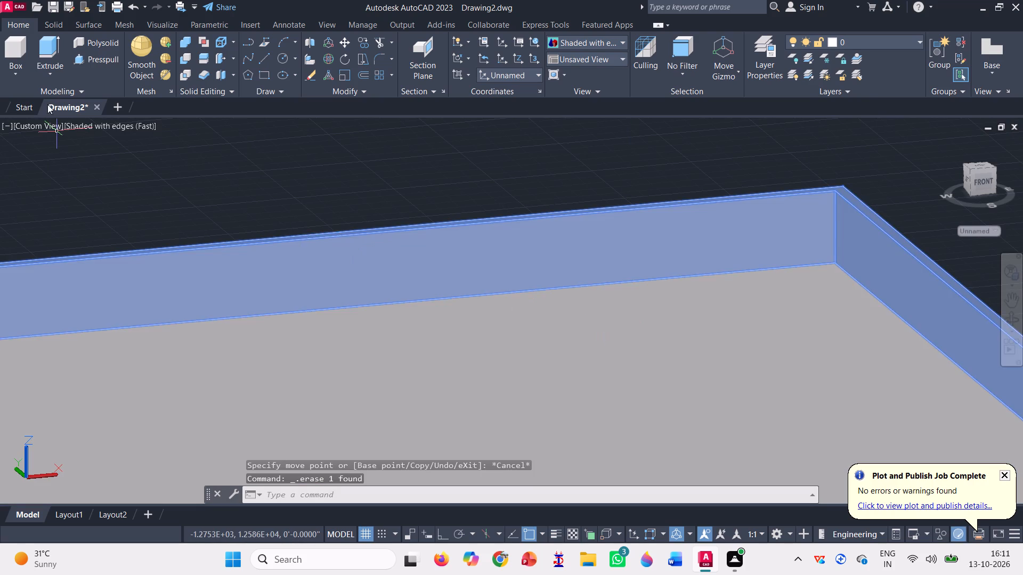
Create a long low box on the roof slab, filling the rear corner inside the parapet, with its height set freehand below the parapet top.
left_click(19, 37)
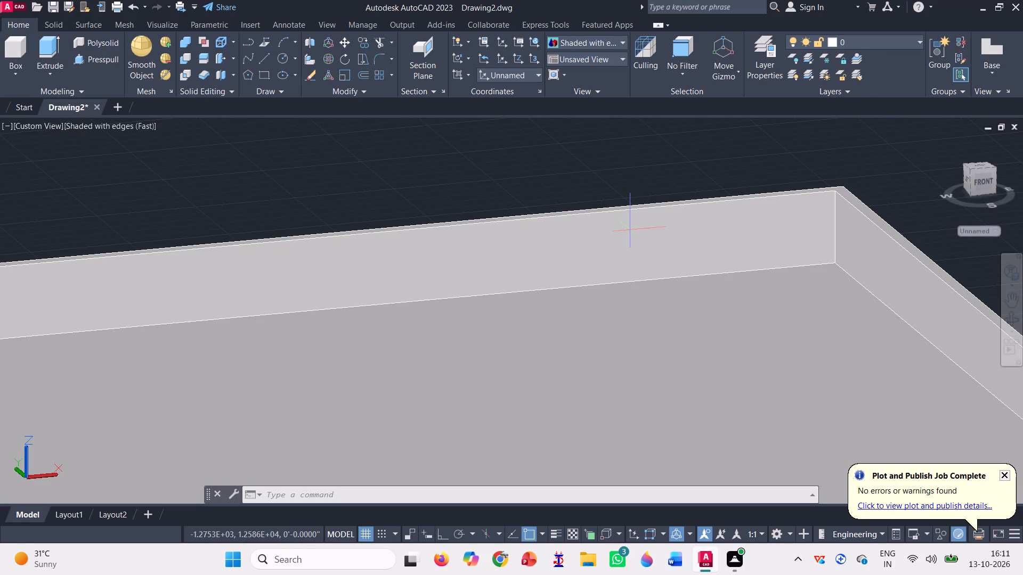
scroll(530, 306, "up", 2)
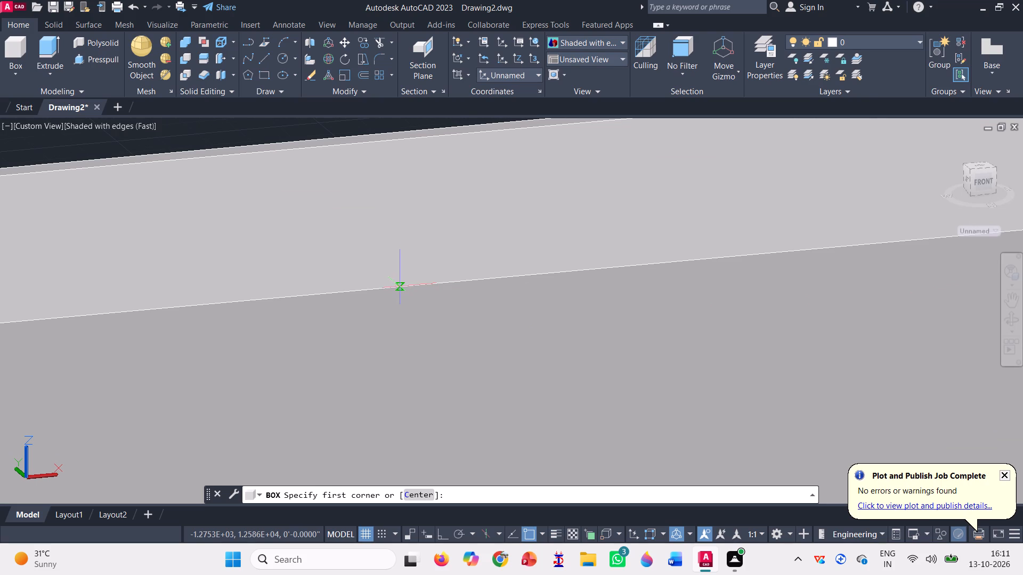
left_click(400, 286)
scroll(301, 344, "down", 3)
scroll(496, 311, "up", 2)
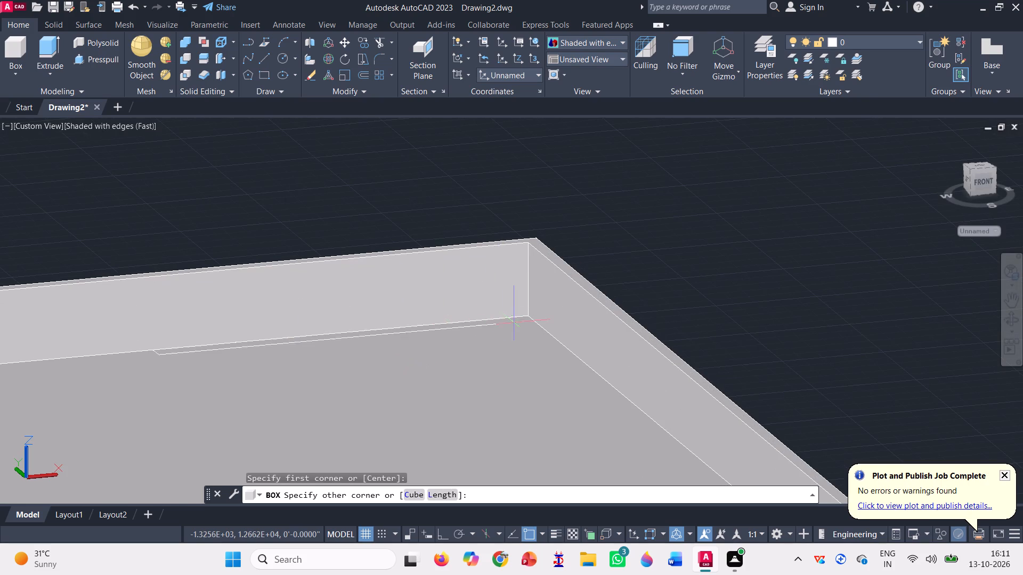
left_click(568, 348)
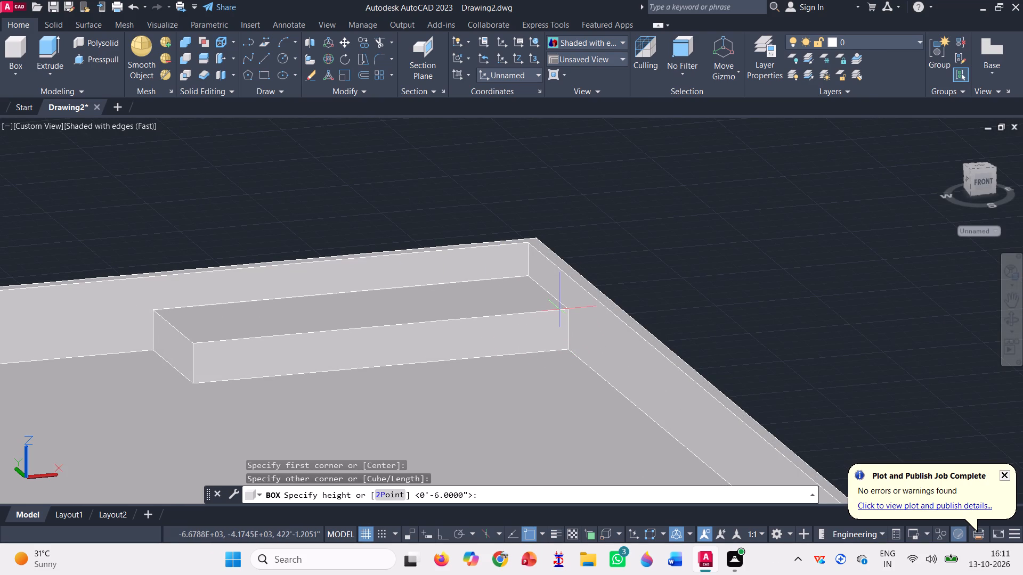
left_click(561, 314)
scroll(511, 328, "down", 1)
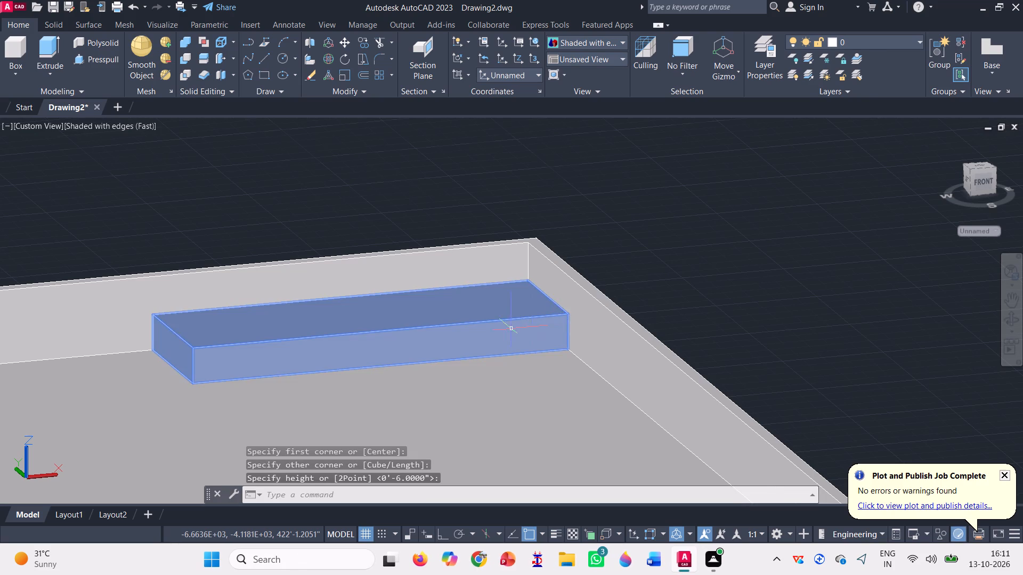
Draw a narrow flat box footprint on the roof slab from the low box's front corner, running along the adjoining side parapet.
left_click(9, 47)
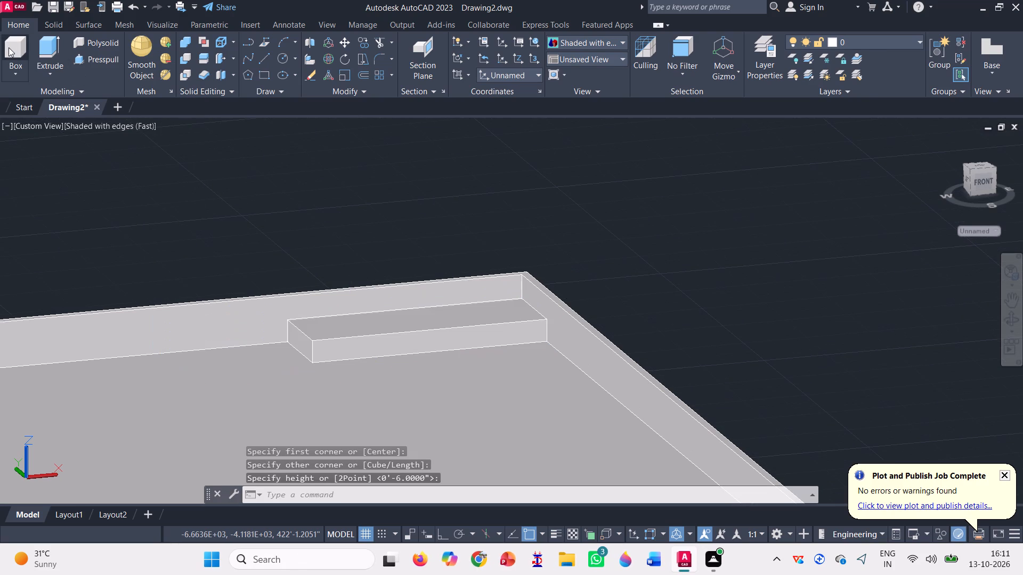
scroll(628, 366, "up", 2)
scroll(456, 319, "up", 3)
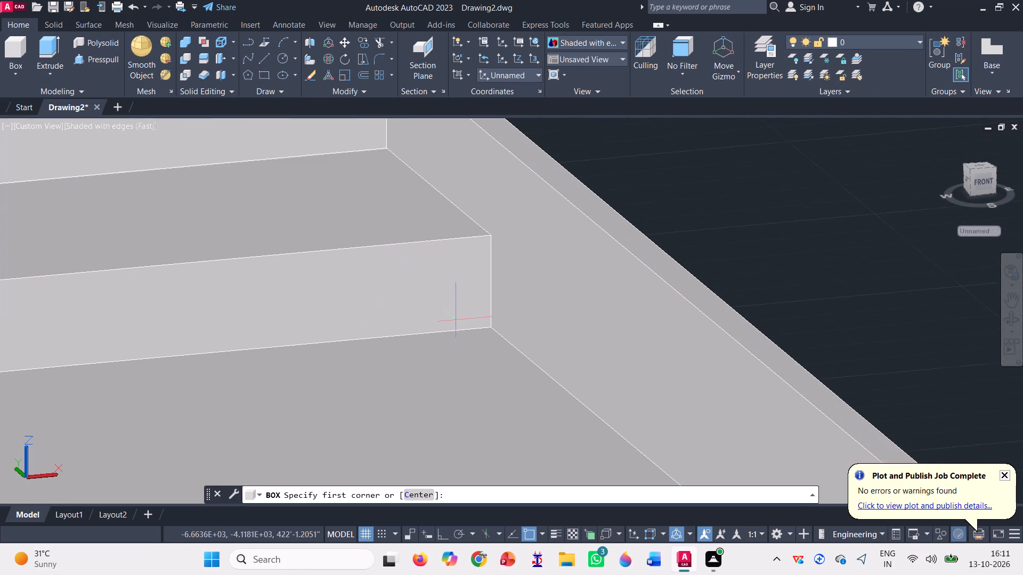
left_click(506, 332)
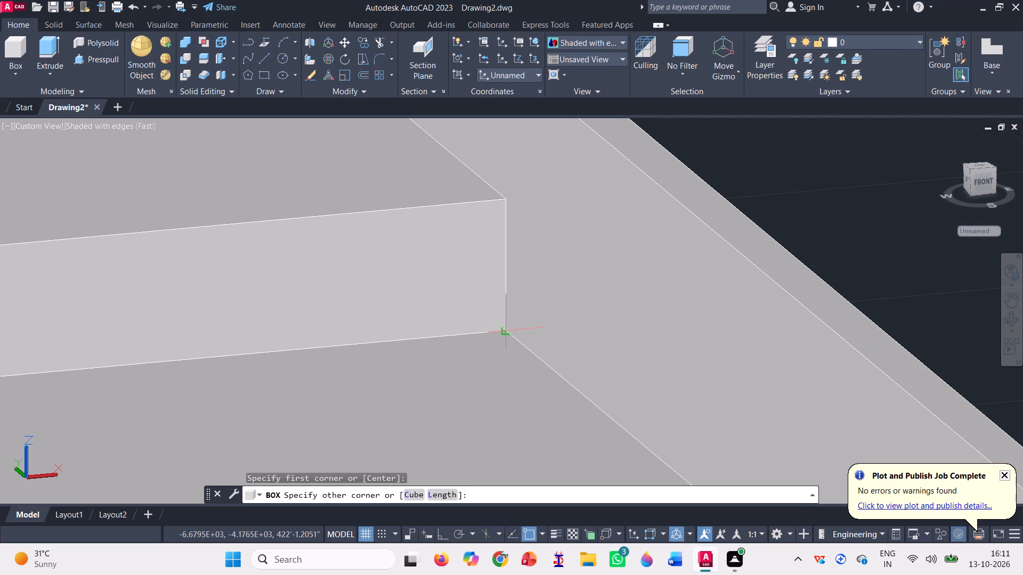
scroll(513, 275, "down", 5)
scroll(548, 323, "up", 2)
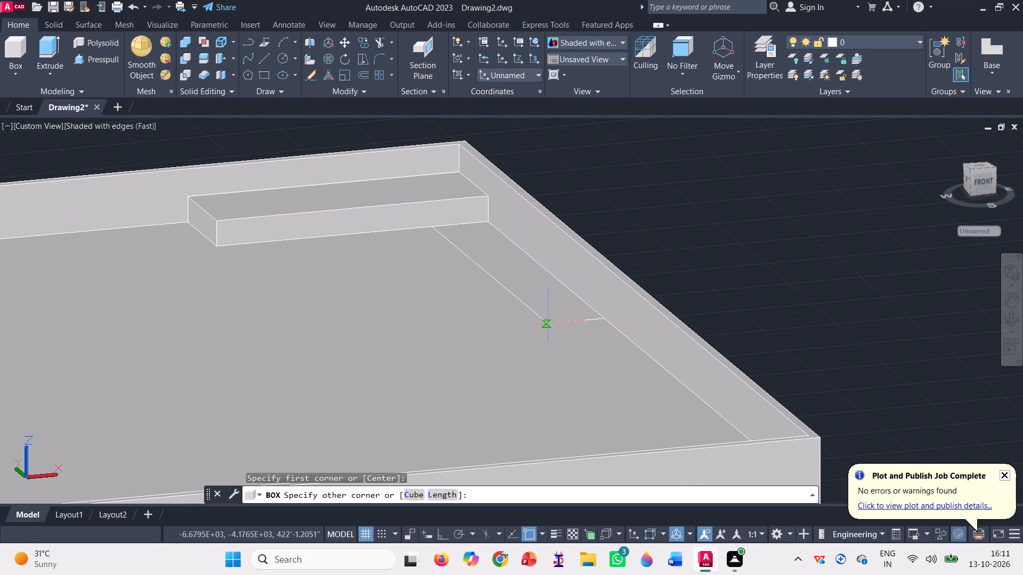
left_click(573, 344)
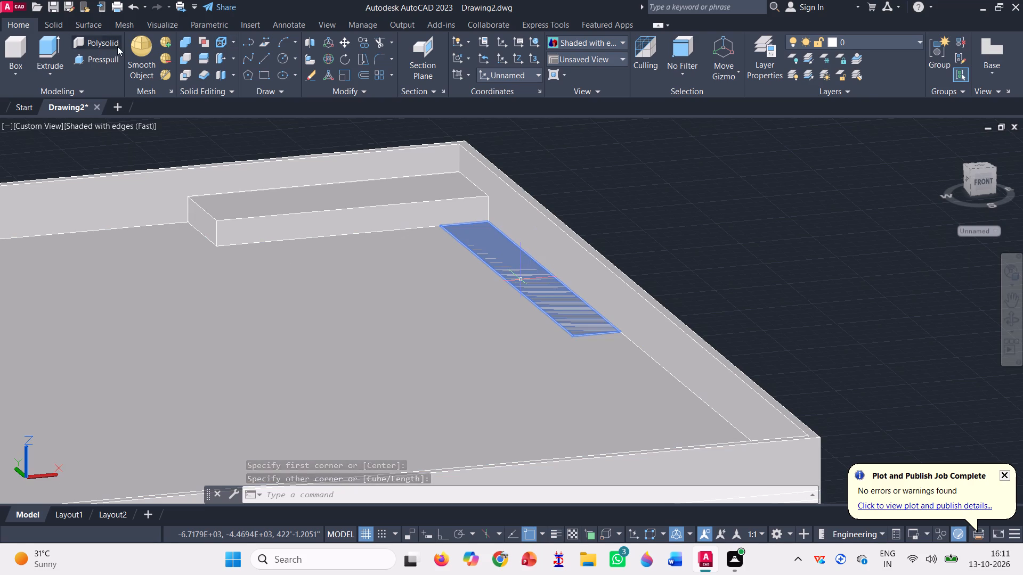
Presspull the narrow footprint along the side parapet up to the top edge of the adjoining low box.
left_click(86, 58)
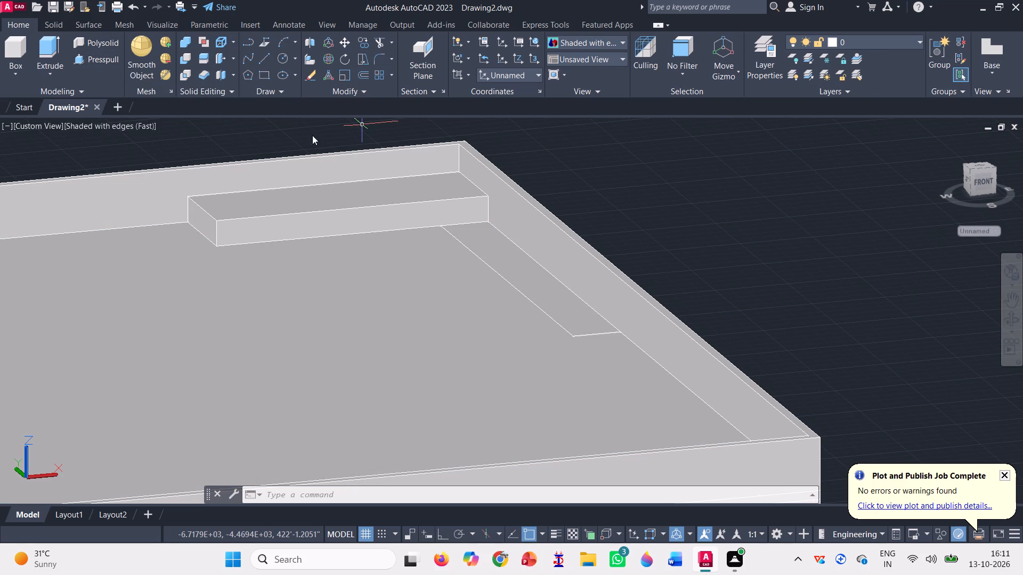
left_click(502, 257)
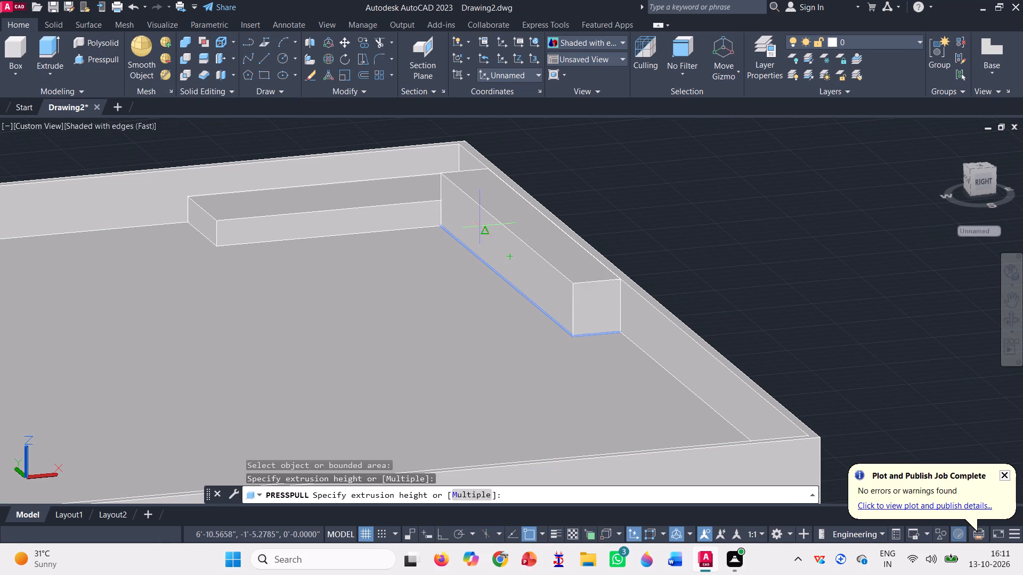
scroll(424, 190, "up", 4)
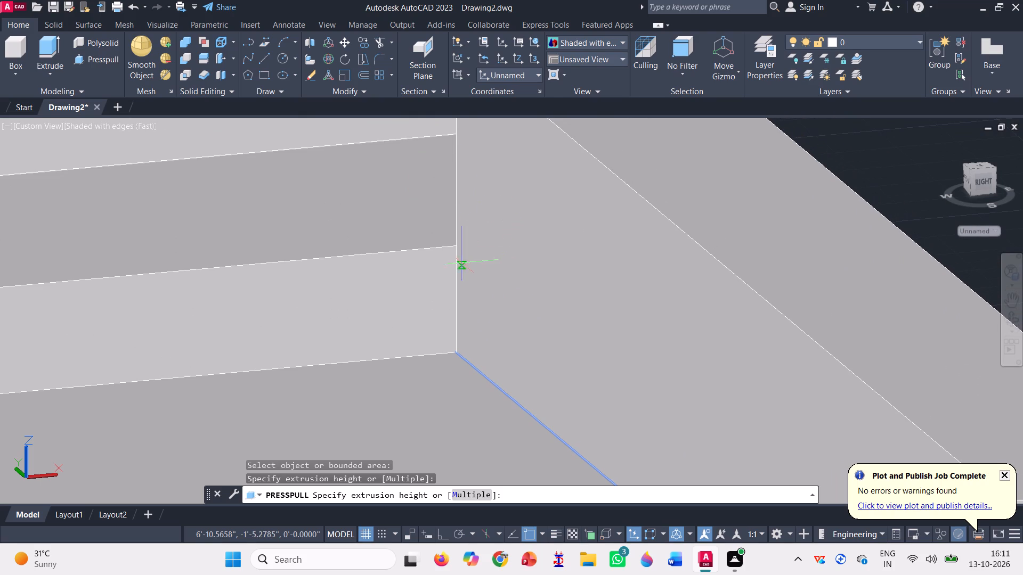
scroll(457, 247, "up", 3)
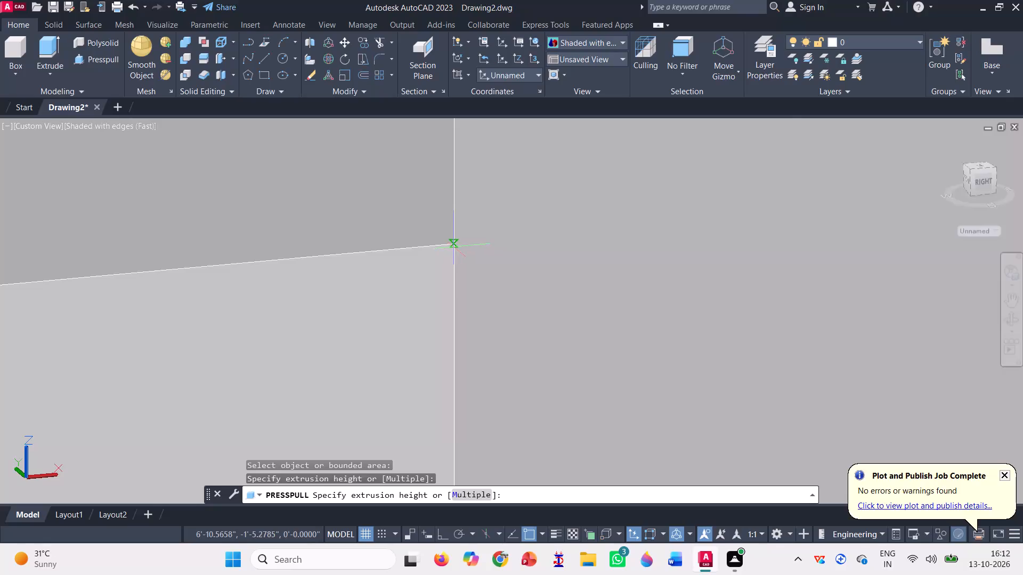
left_click(453, 244)
scroll(450, 251, "down", 3)
scroll(491, 301, "down", 2)
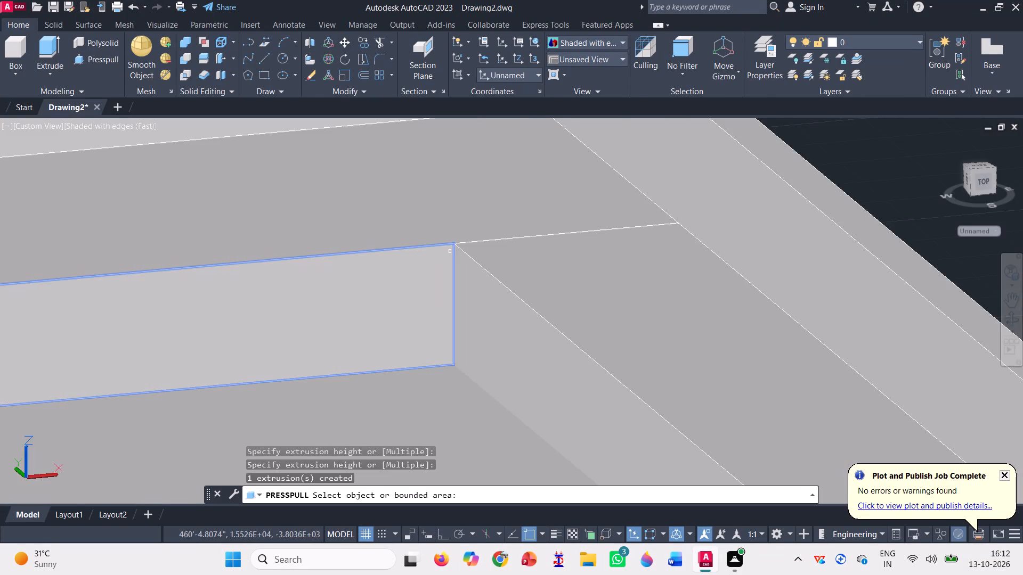
scroll(491, 301, "down", 1)
scroll(566, 276, "down", 3)
scroll(566, 232, "down", 1)
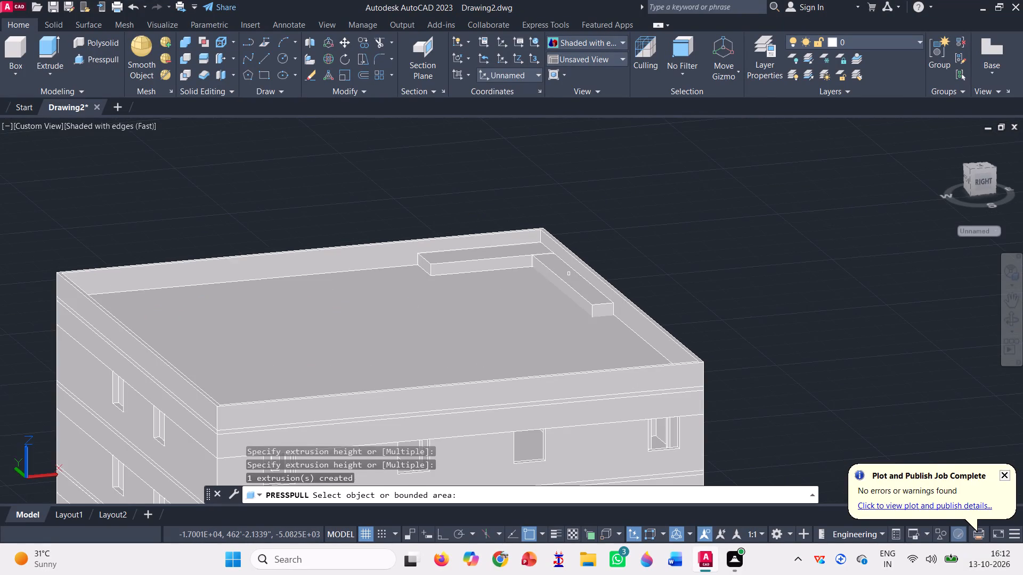
scroll(563, 261, "down", 2)
key("space")
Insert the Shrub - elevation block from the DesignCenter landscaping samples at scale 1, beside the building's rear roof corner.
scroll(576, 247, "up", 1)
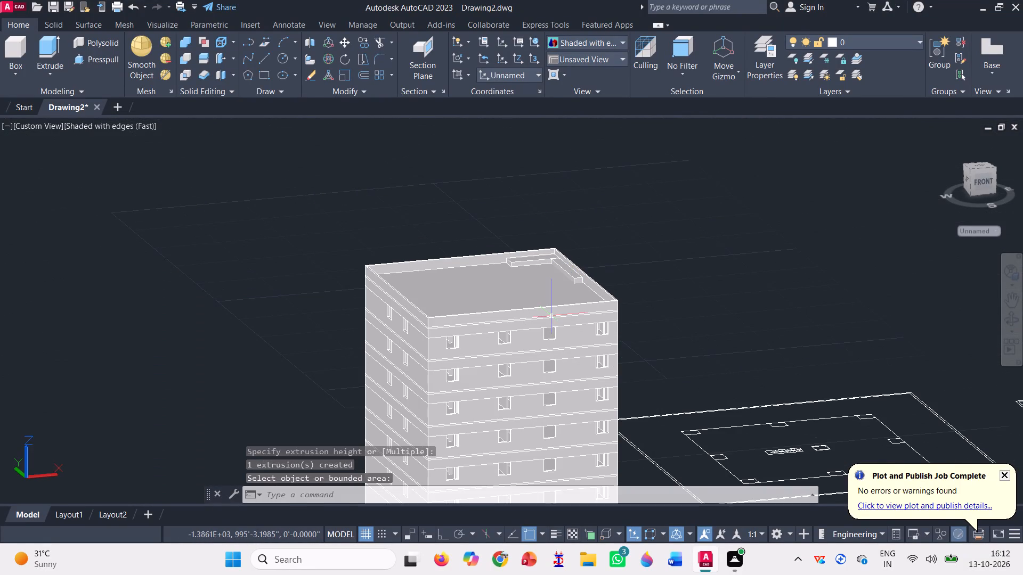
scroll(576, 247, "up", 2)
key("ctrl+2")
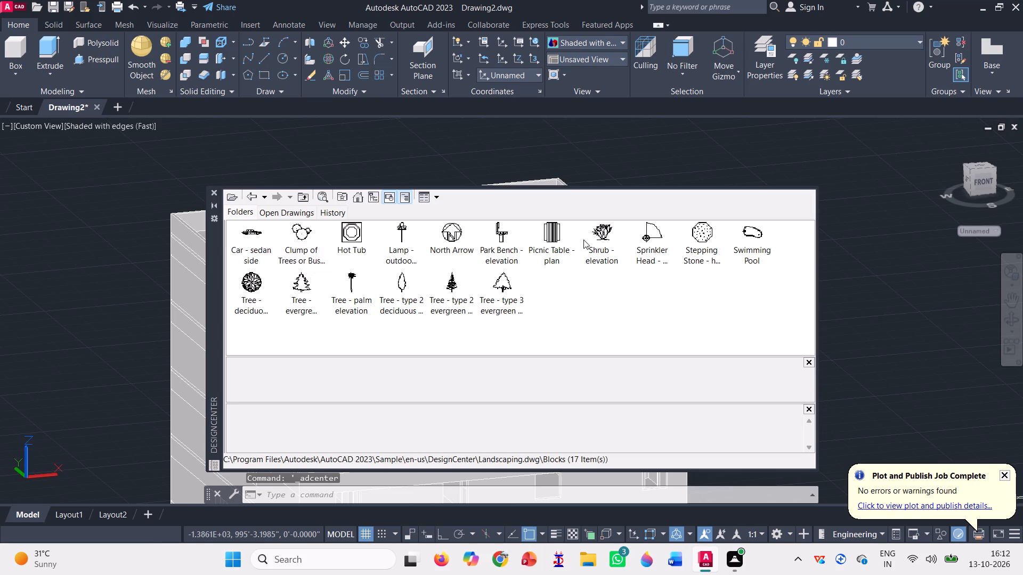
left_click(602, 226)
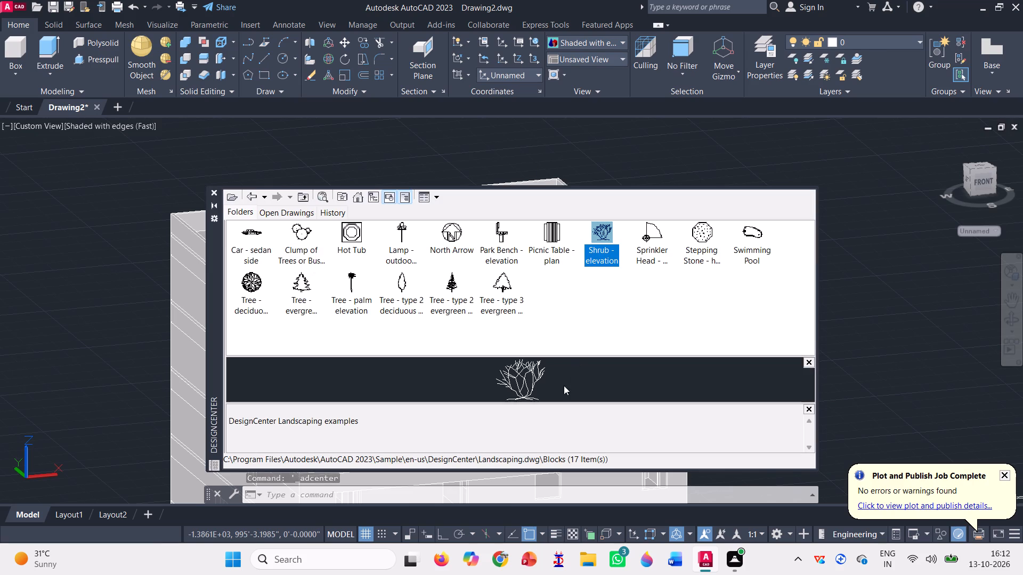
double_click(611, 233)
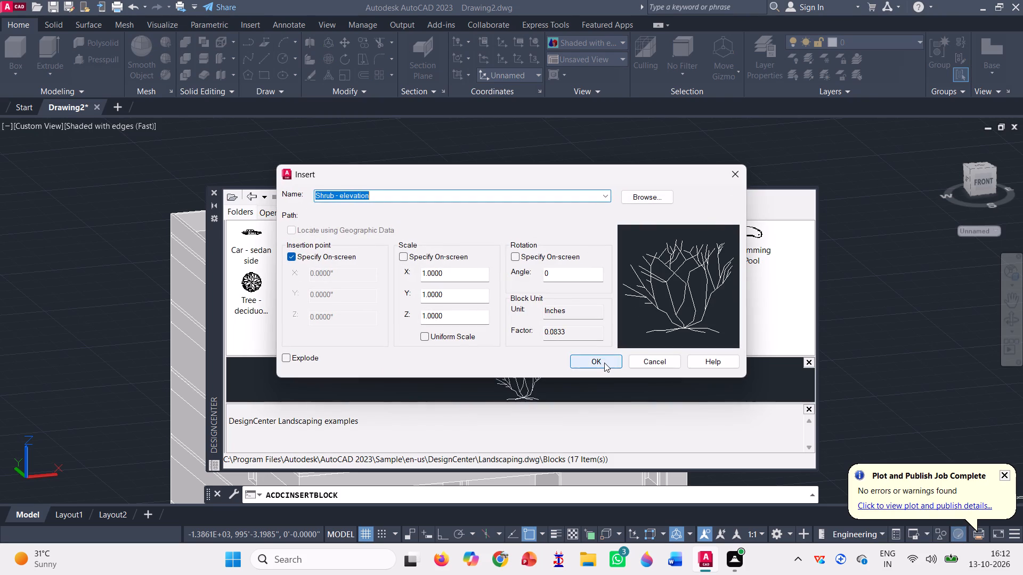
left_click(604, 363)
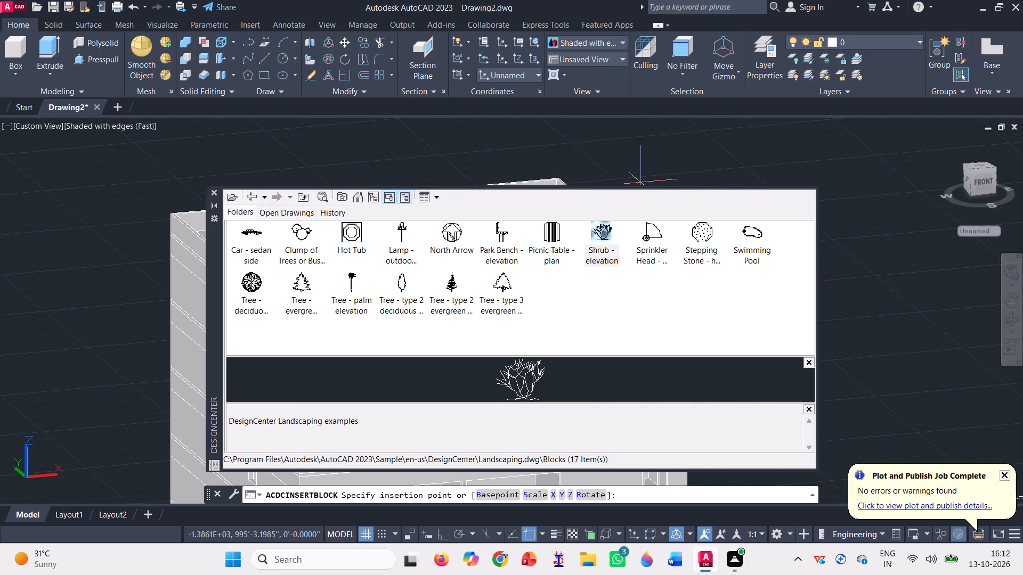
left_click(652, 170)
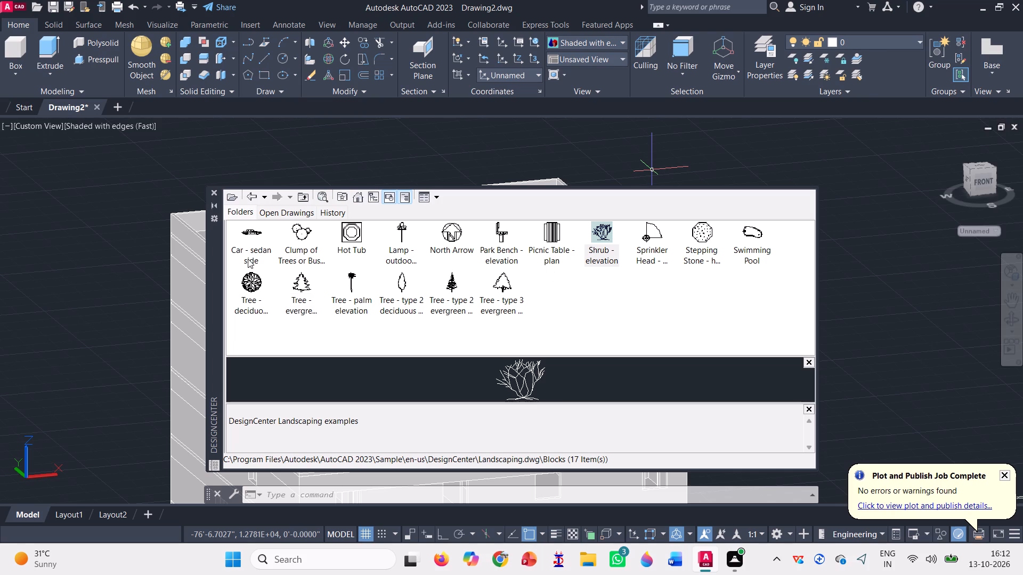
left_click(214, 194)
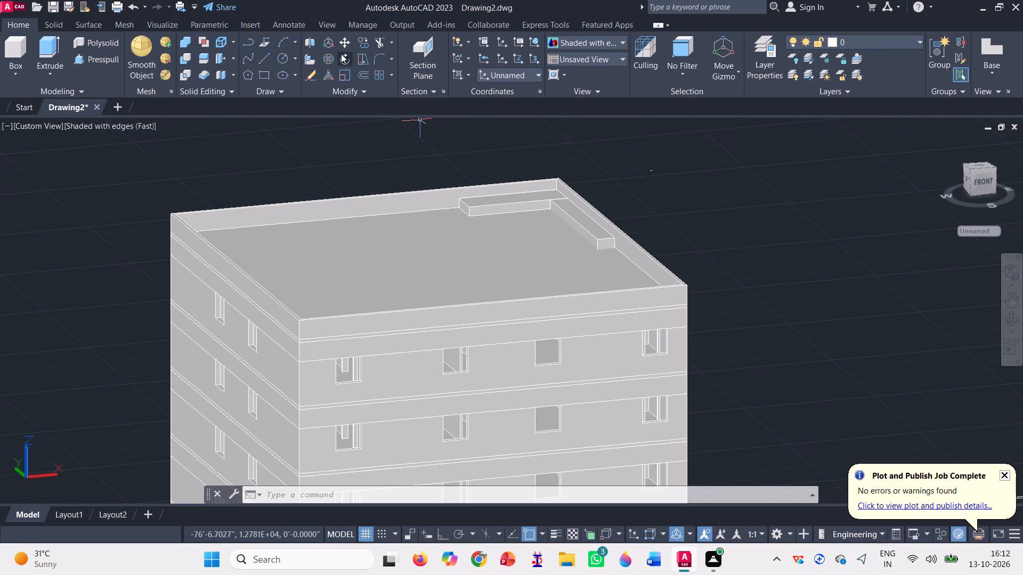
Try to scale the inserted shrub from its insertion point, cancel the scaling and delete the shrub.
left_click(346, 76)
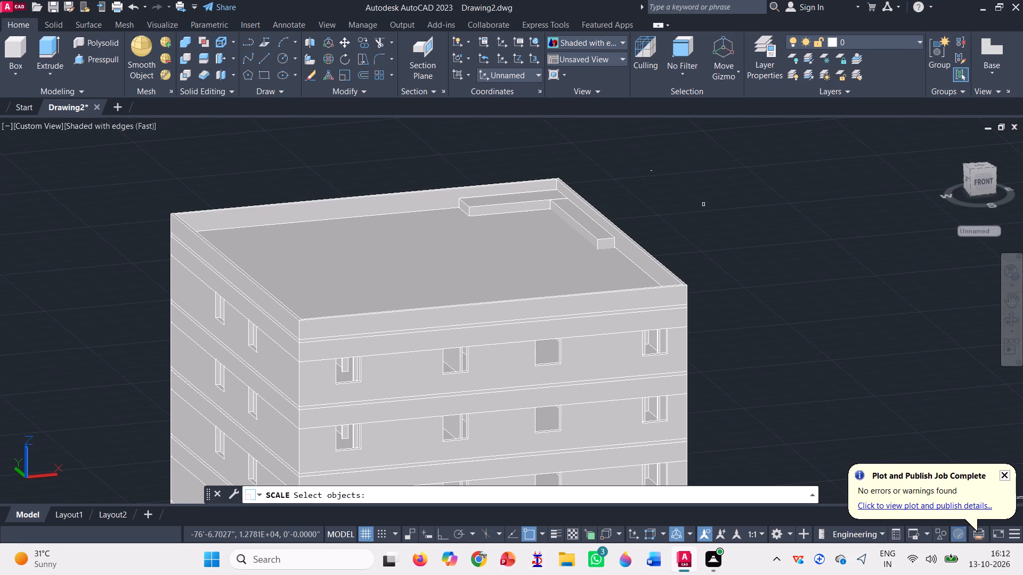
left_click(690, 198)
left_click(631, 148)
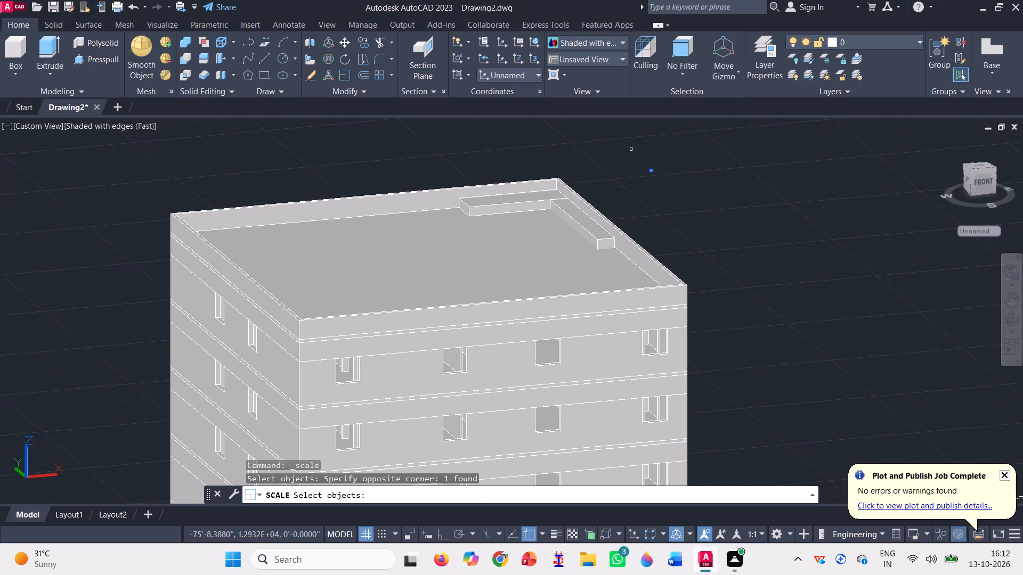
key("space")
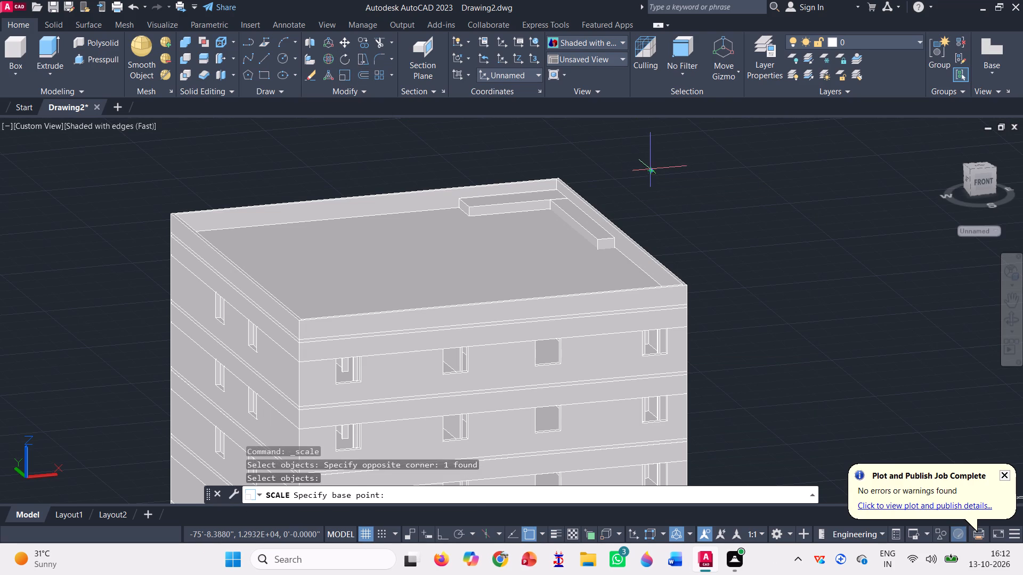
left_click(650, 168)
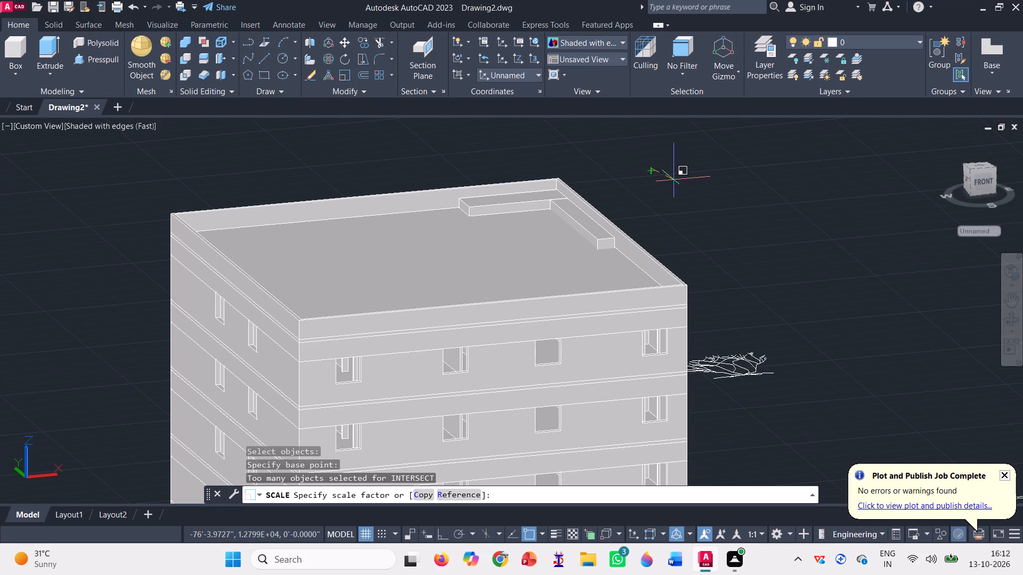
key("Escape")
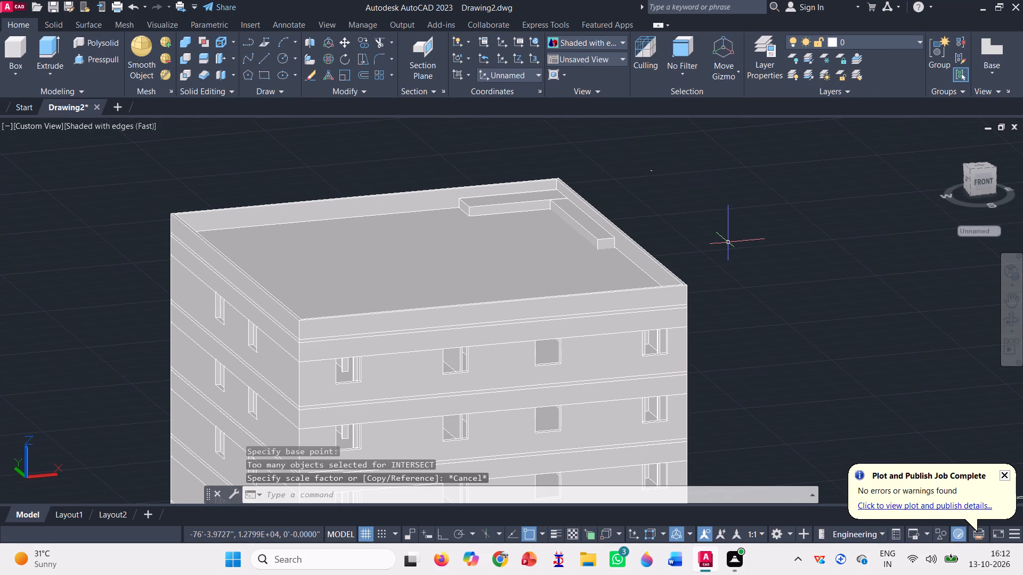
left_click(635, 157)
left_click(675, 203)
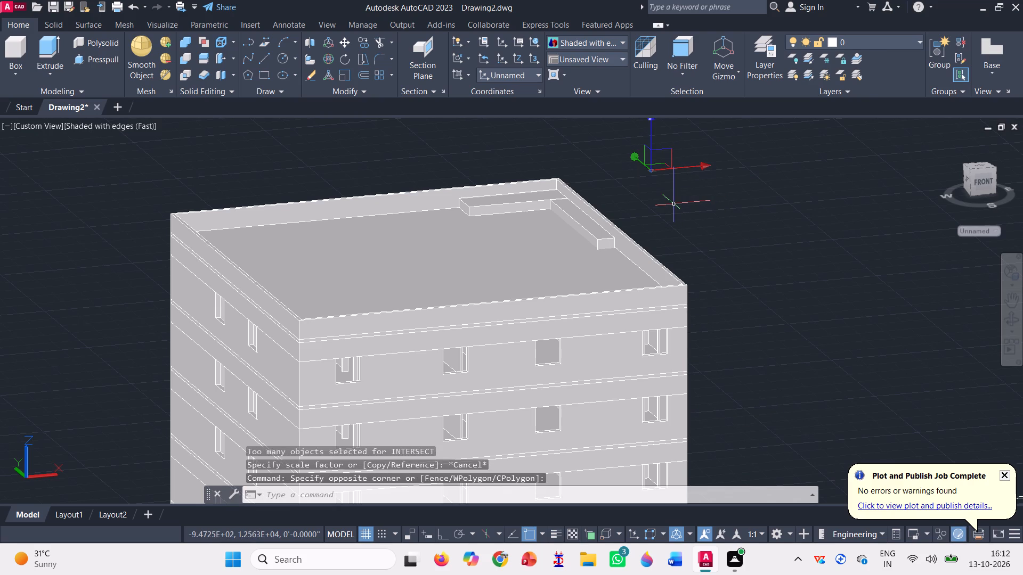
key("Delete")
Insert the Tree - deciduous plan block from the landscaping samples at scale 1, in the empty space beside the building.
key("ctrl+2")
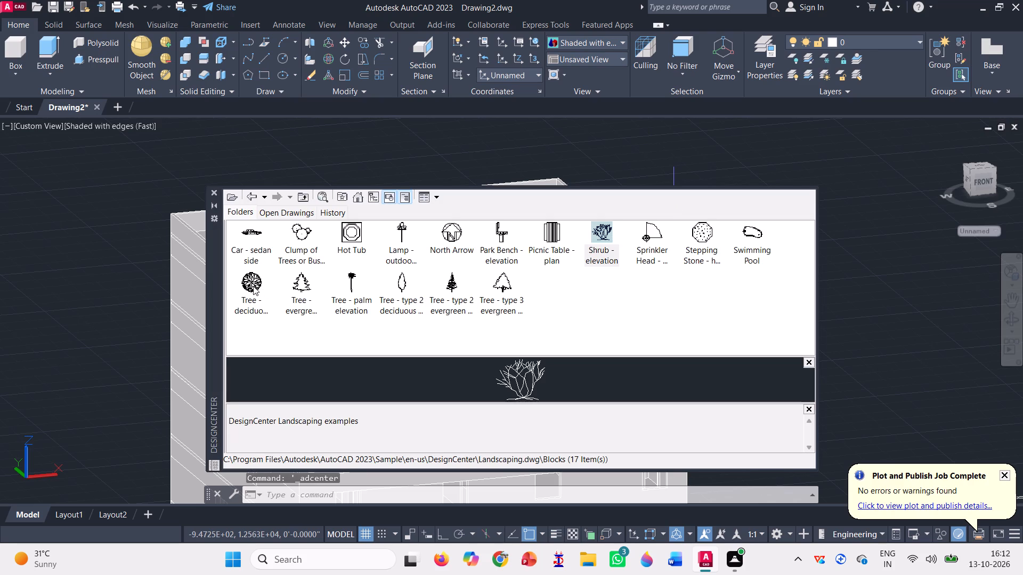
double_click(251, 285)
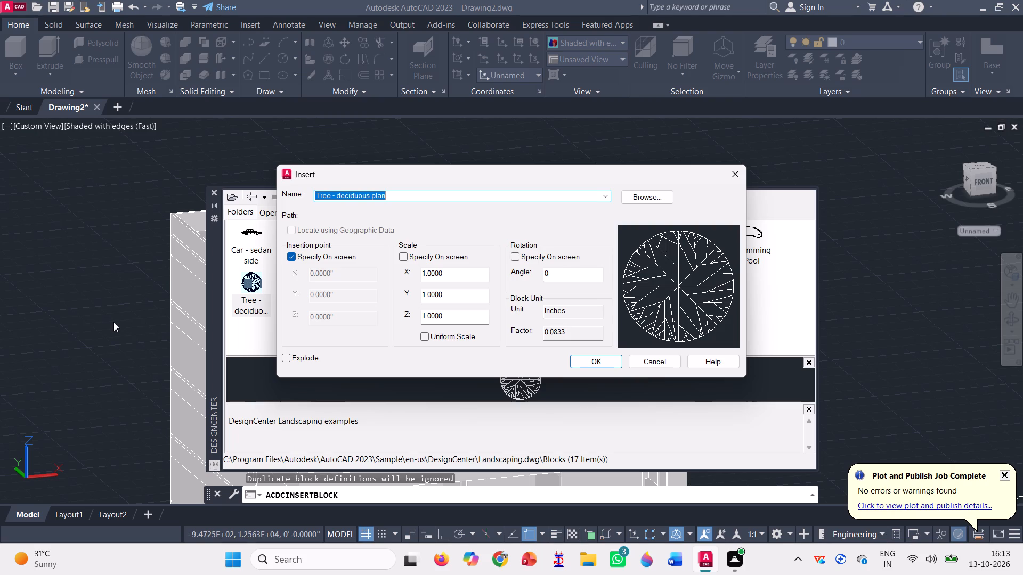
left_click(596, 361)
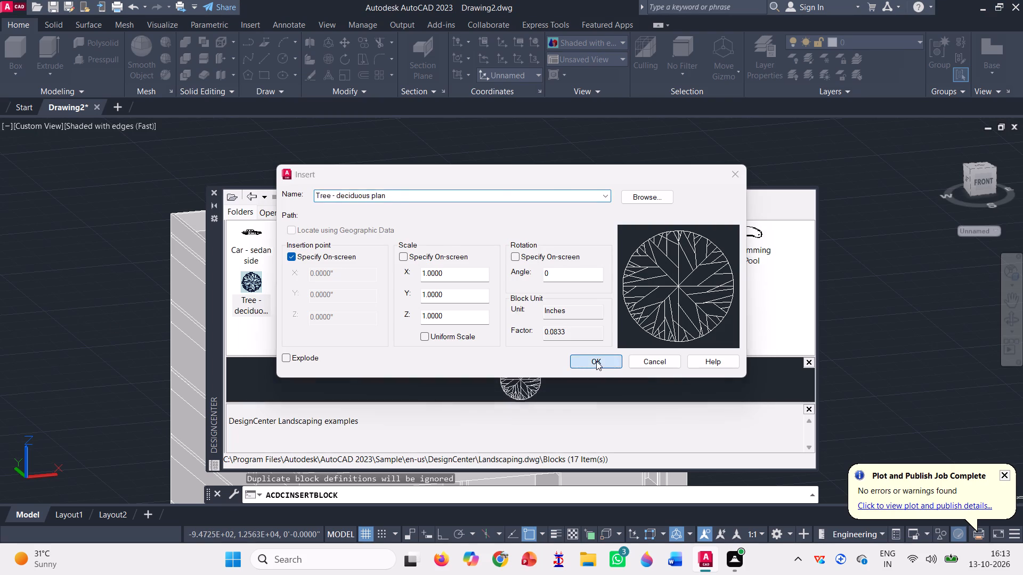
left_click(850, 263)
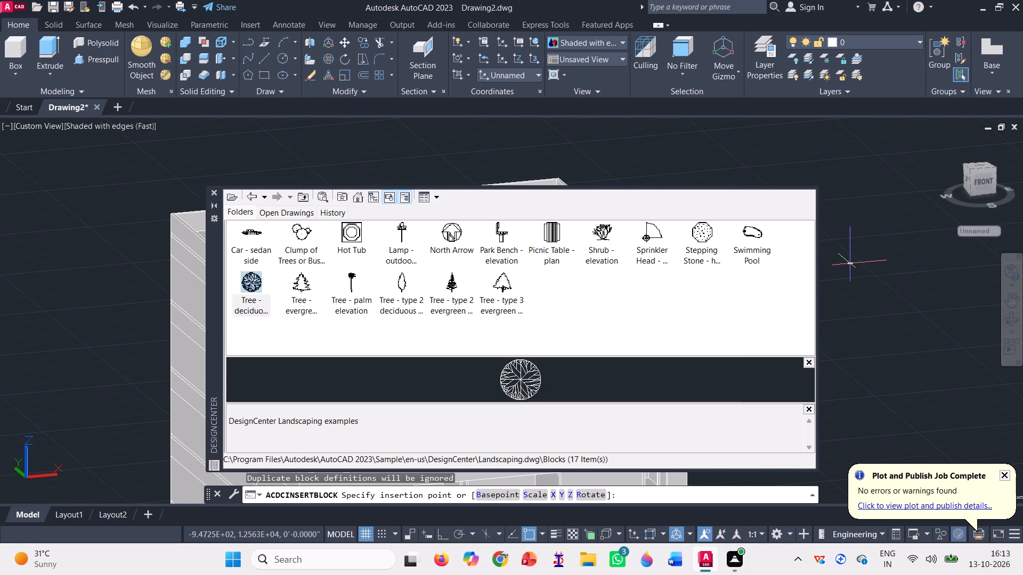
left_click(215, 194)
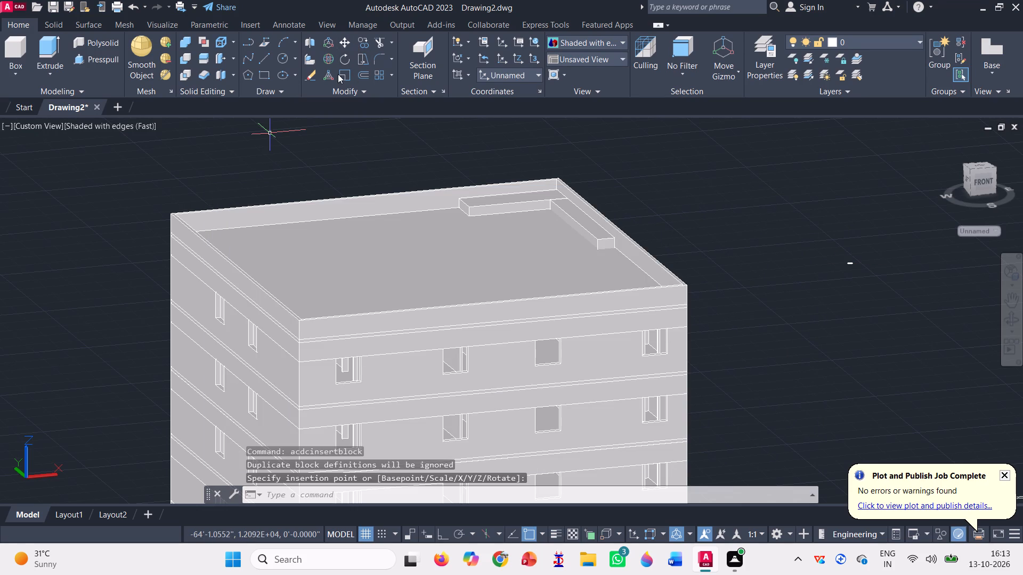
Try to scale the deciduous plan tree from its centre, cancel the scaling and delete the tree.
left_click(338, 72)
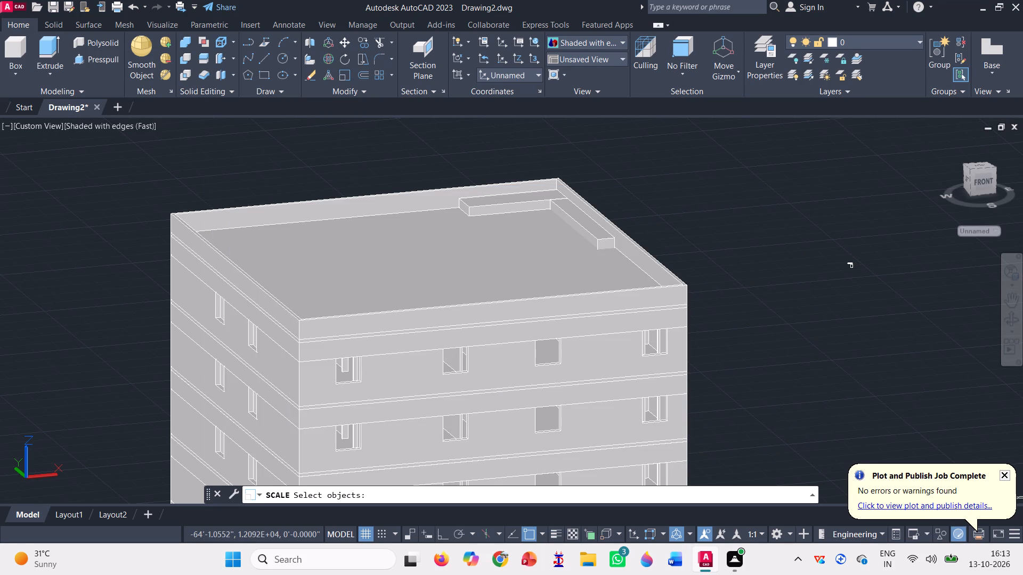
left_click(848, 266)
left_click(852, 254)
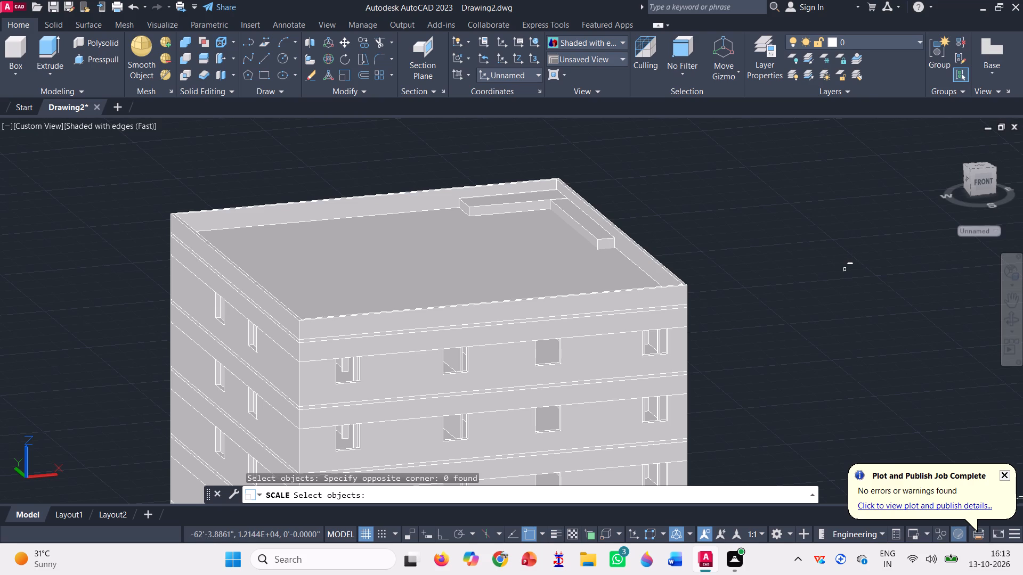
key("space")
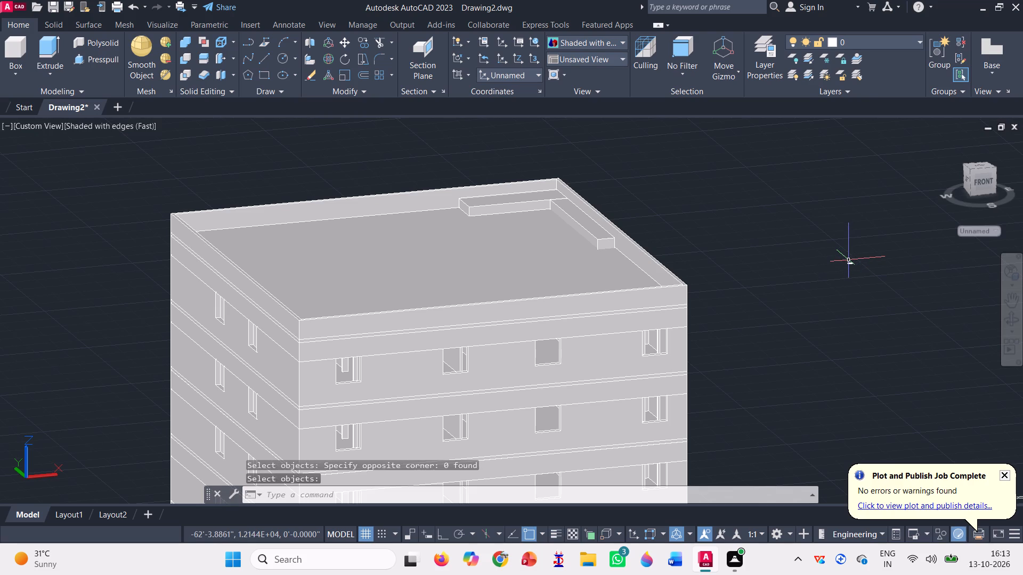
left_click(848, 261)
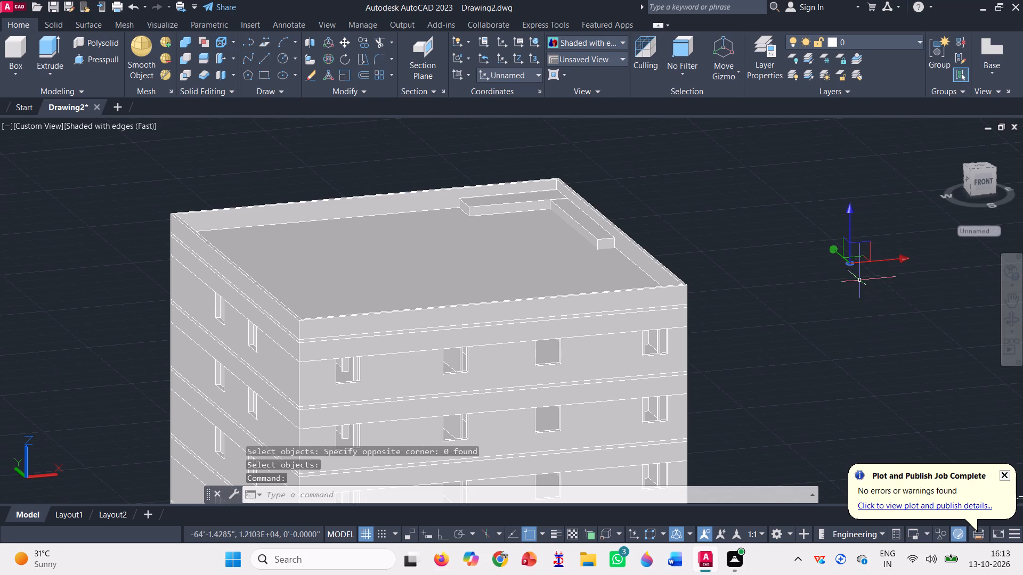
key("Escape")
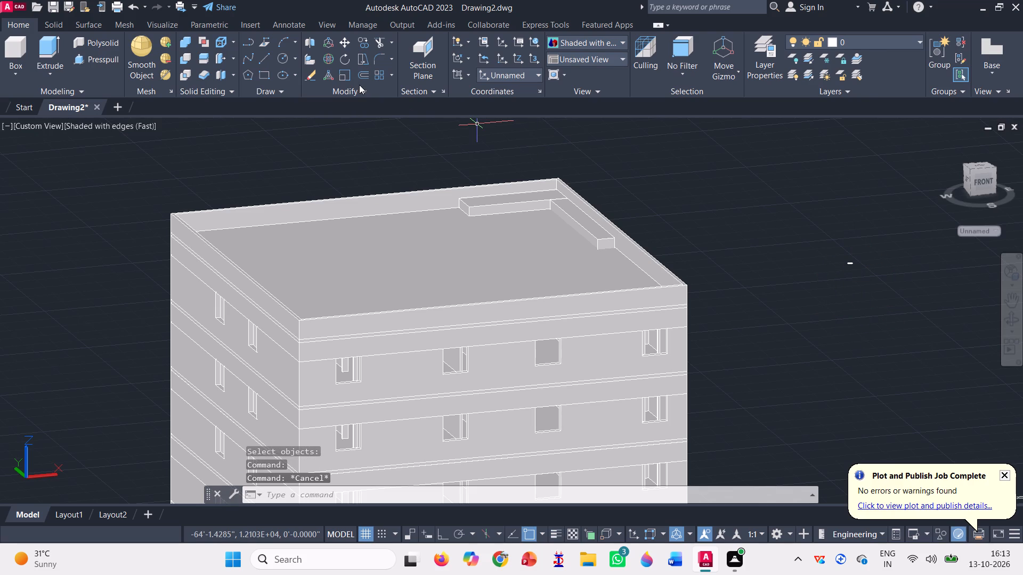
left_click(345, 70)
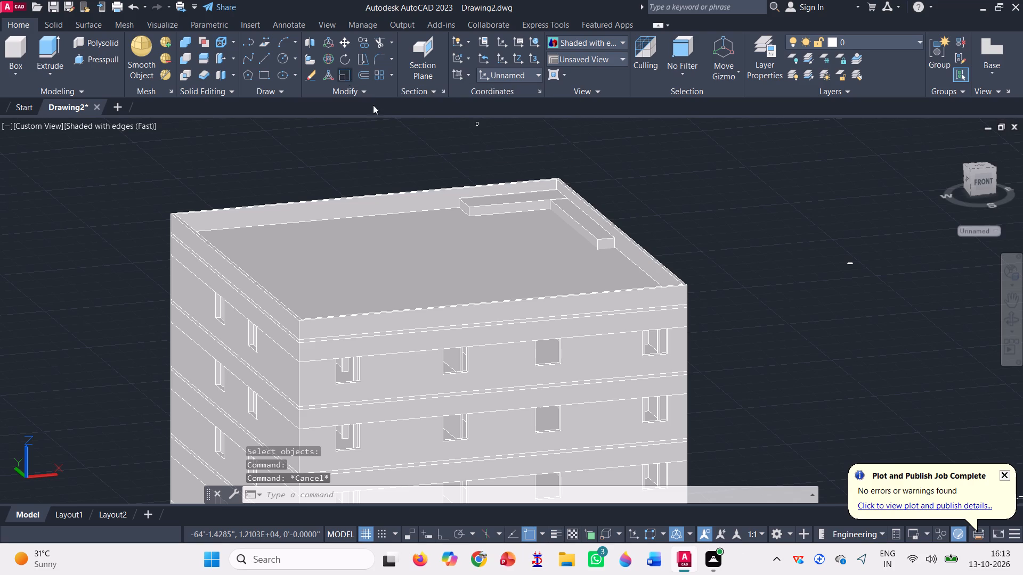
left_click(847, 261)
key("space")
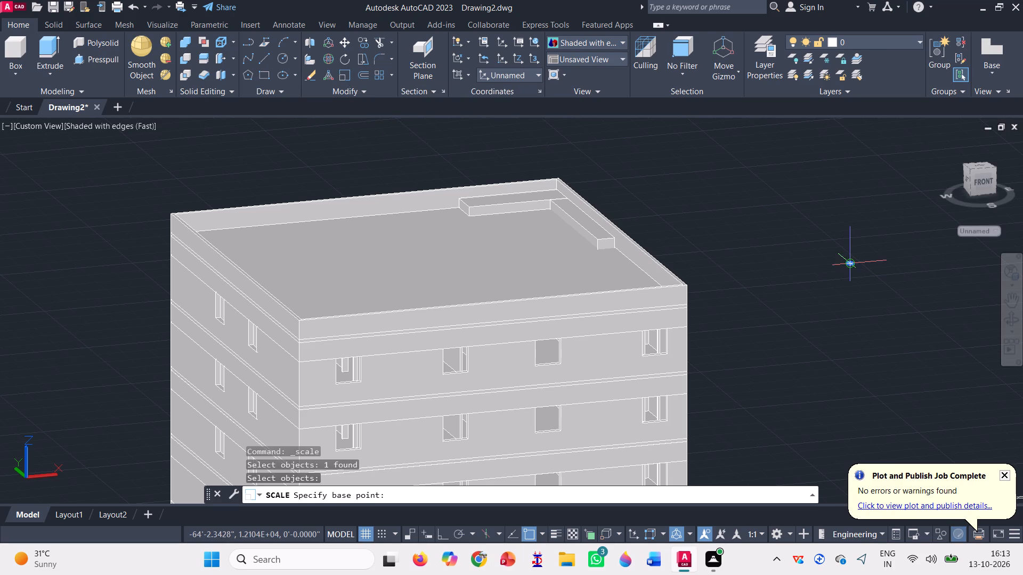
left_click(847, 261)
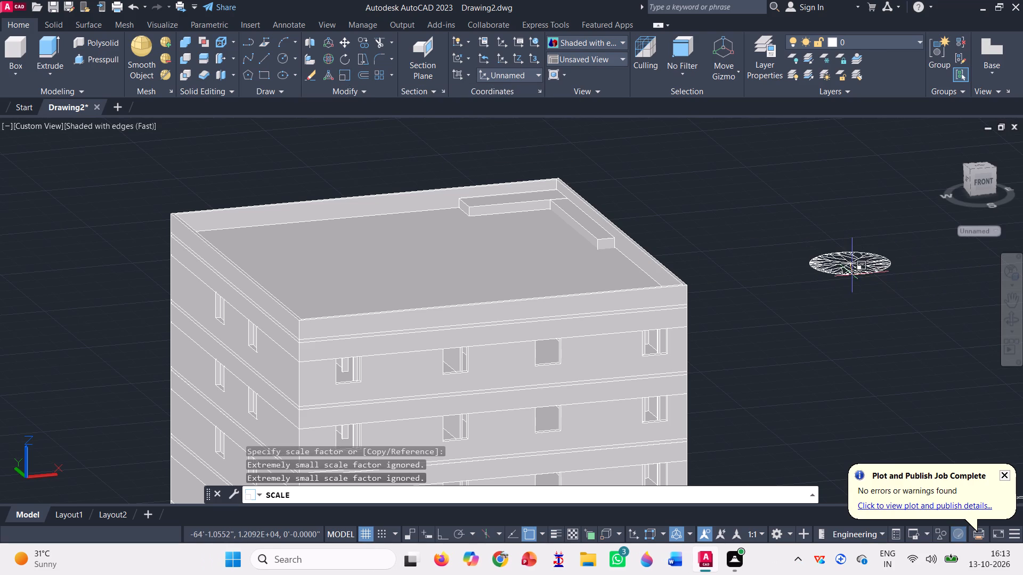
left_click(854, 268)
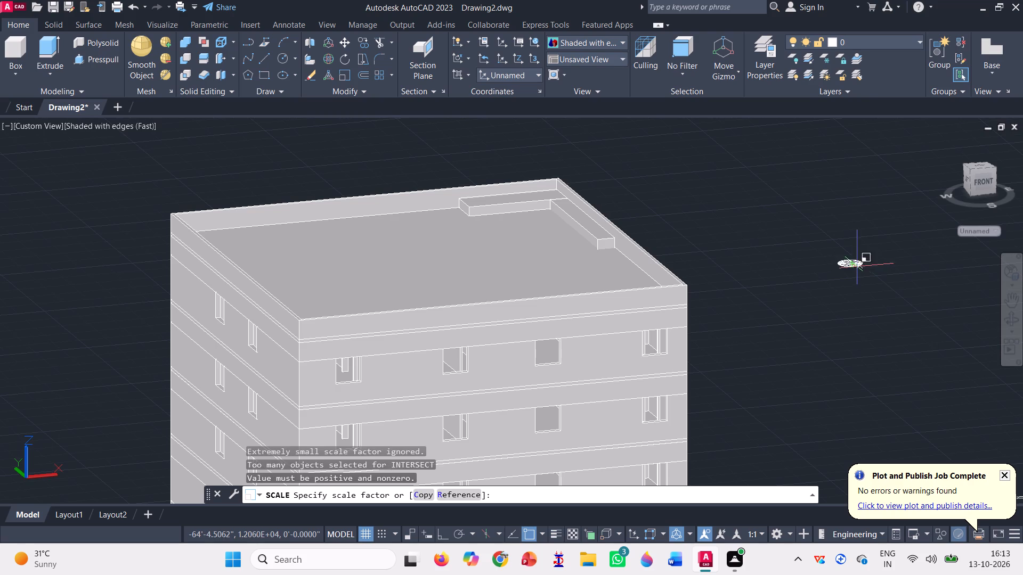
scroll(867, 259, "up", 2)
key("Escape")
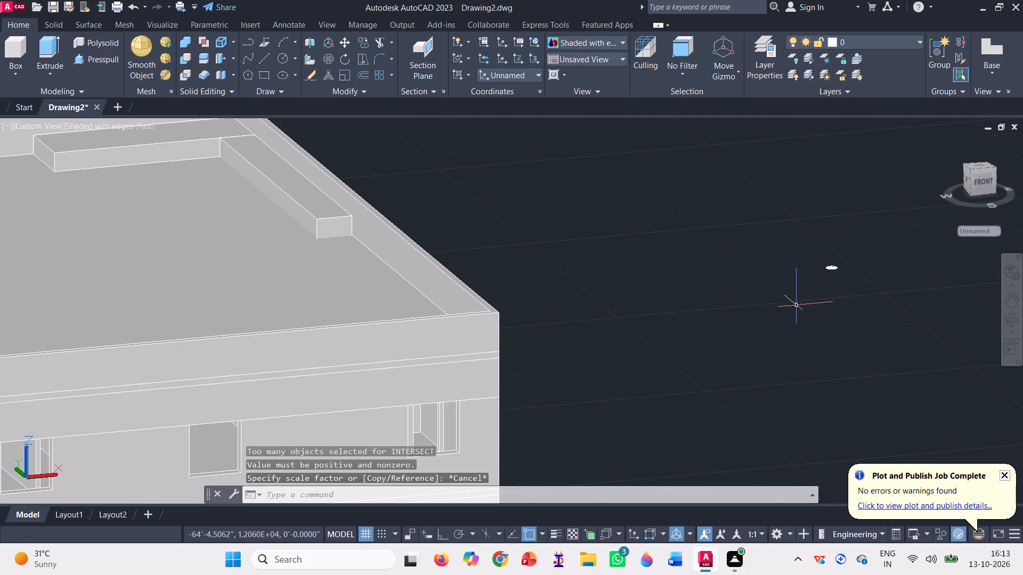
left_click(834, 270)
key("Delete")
Insert the Tree - type 2 deciduous elevation block from the landscaping samples at scale 1, in the empty space beside the building.
scroll(834, 270, "down", 1)
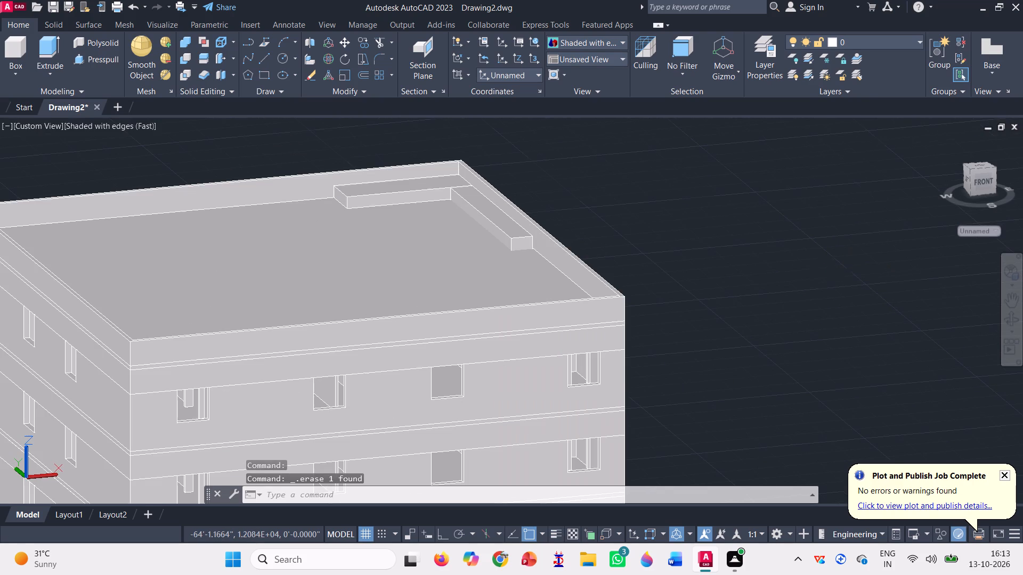
key("ctrl+2")
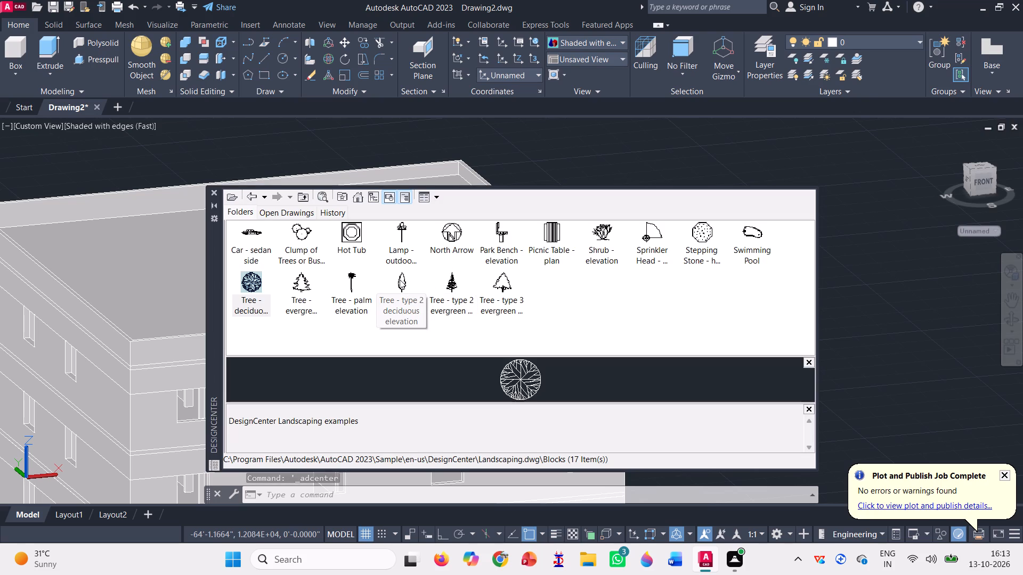
double_click(400, 278)
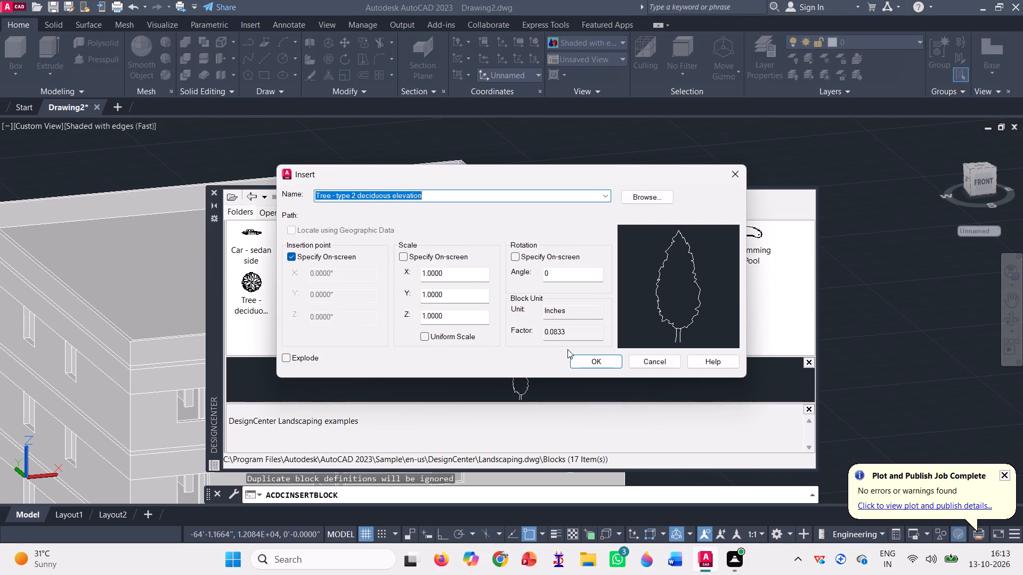
left_click(583, 361)
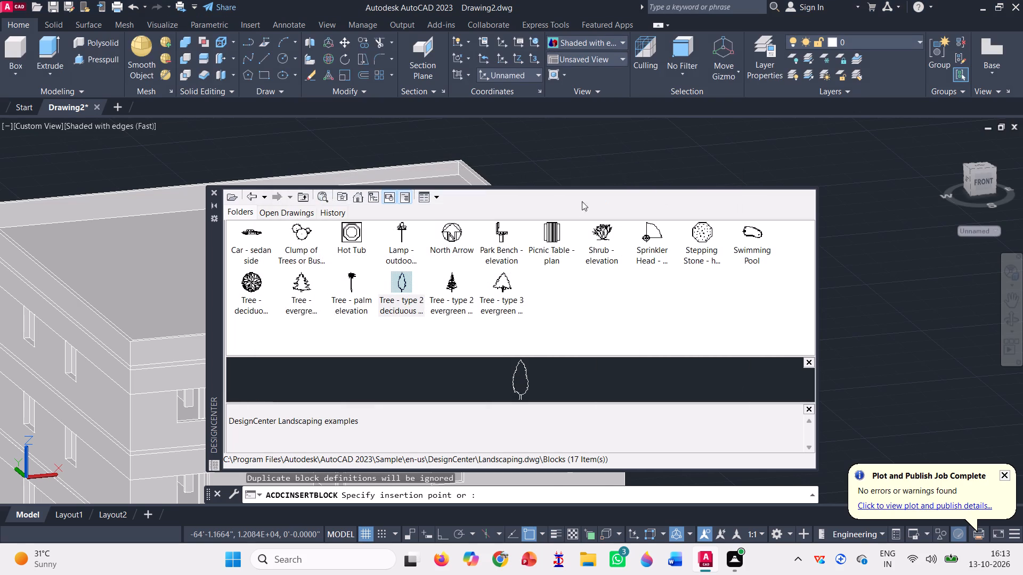
left_click(611, 173)
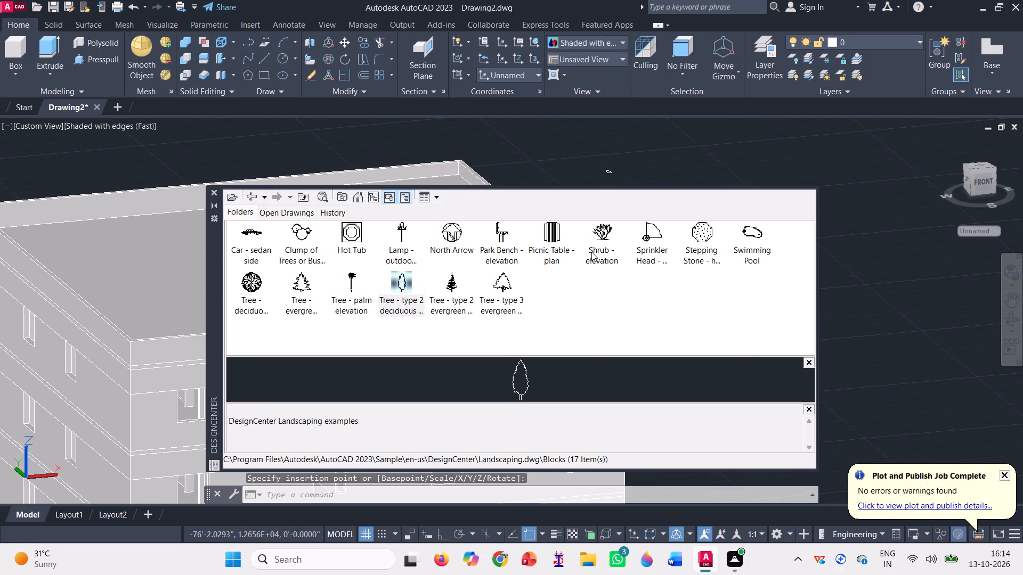
scroll(599, 137, "up", 3)
scroll(604, 180, "down", 3)
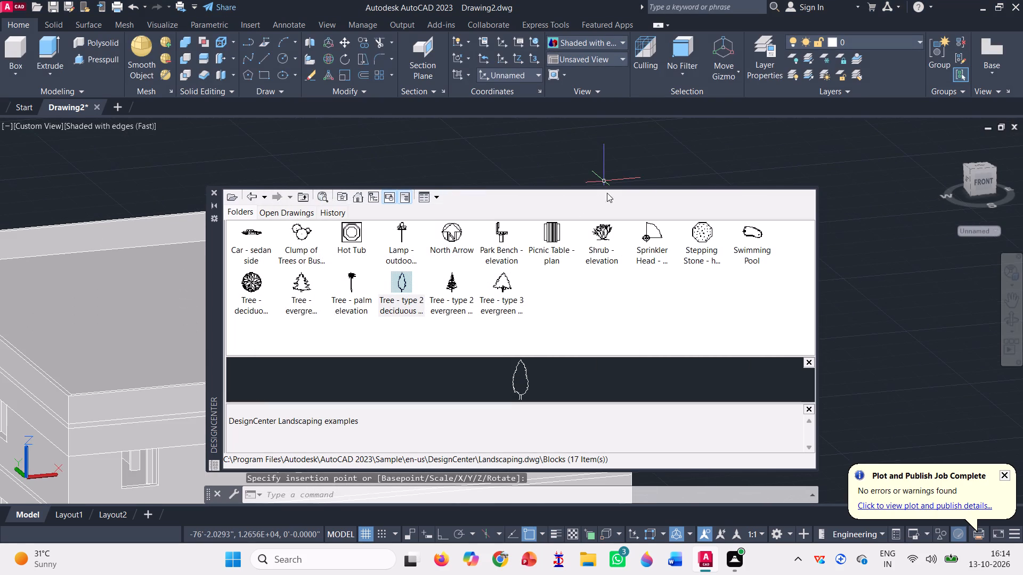
scroll(600, 182, "down", 2)
left_click(214, 187)
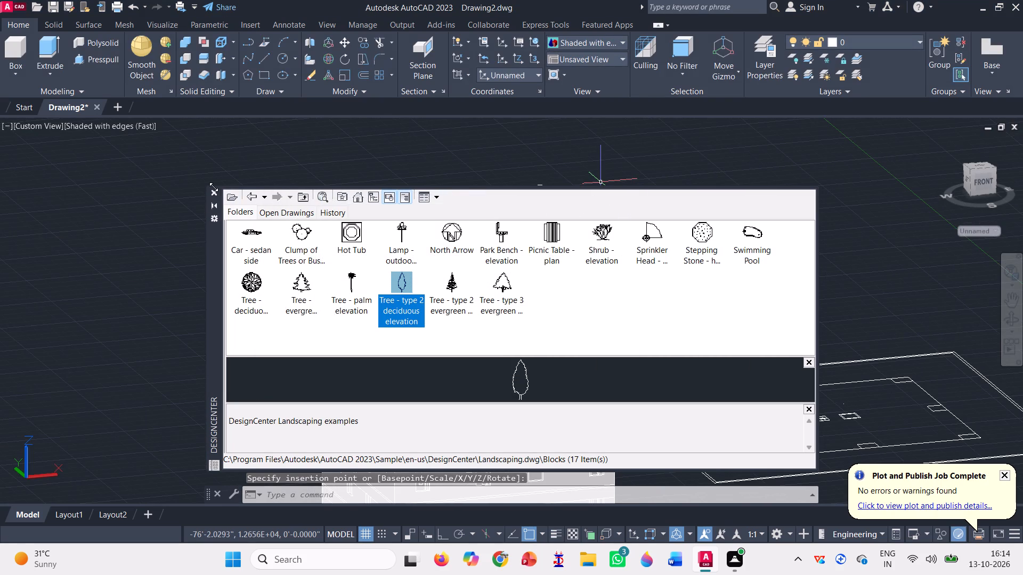
Close the DesignCenter and delete the type 2 deciduous elevation tree inserted beside the building.
double_click(215, 195)
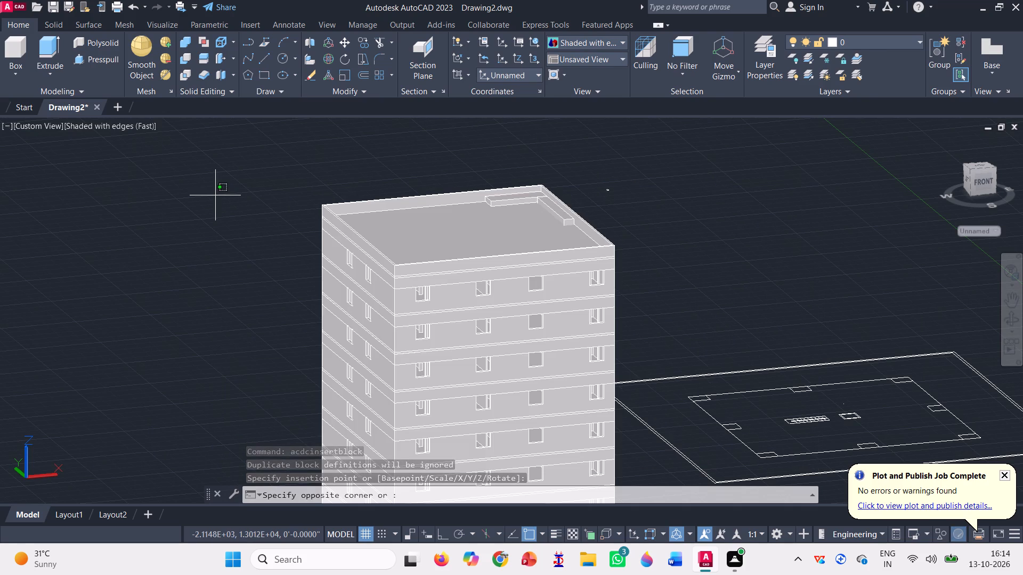
scroll(630, 184, "up", 2)
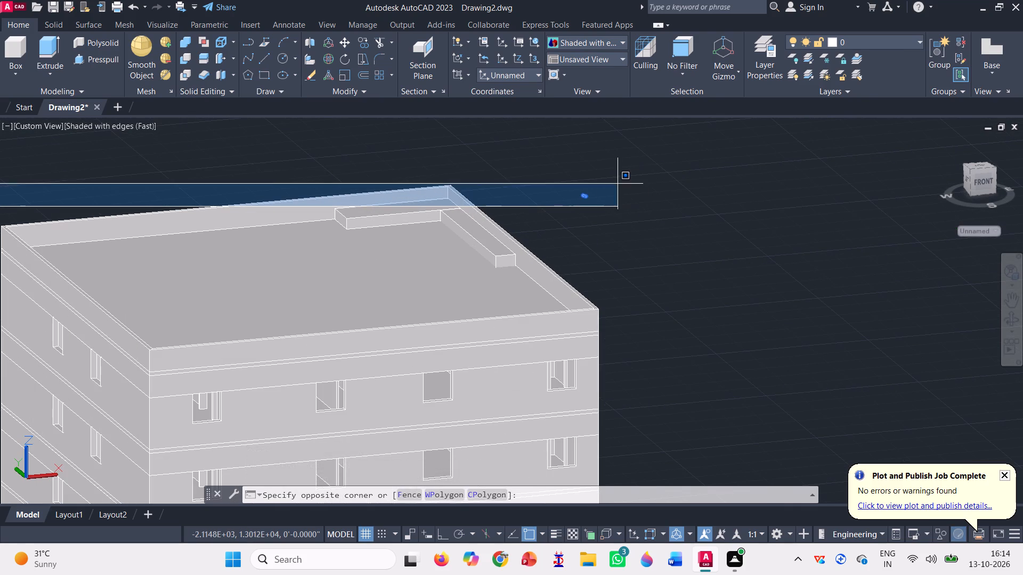
left_click(159, 179)
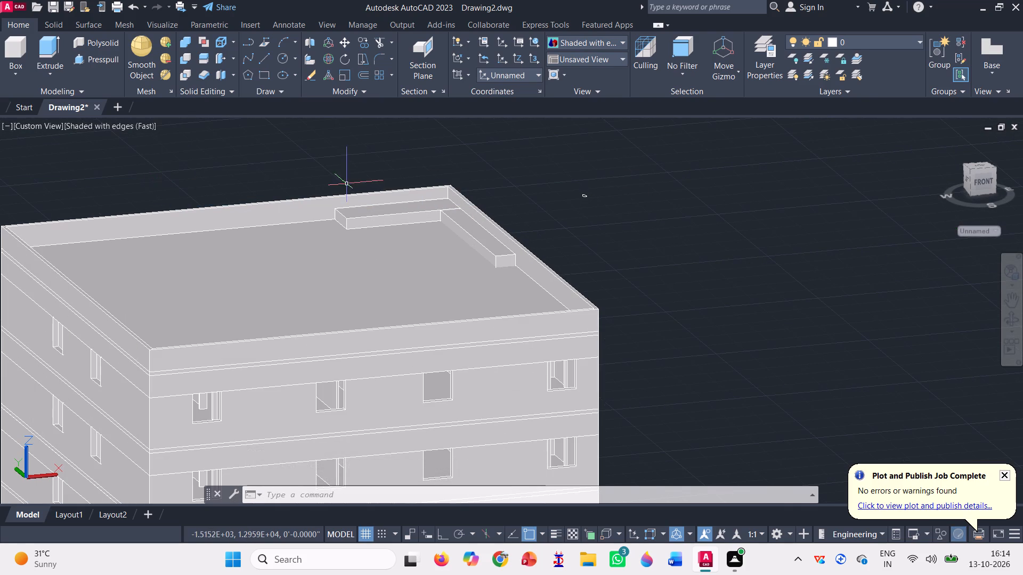
scroll(564, 176, "up", 3)
scroll(667, 218, "up", 2)
scroll(603, 255, "up", 1)
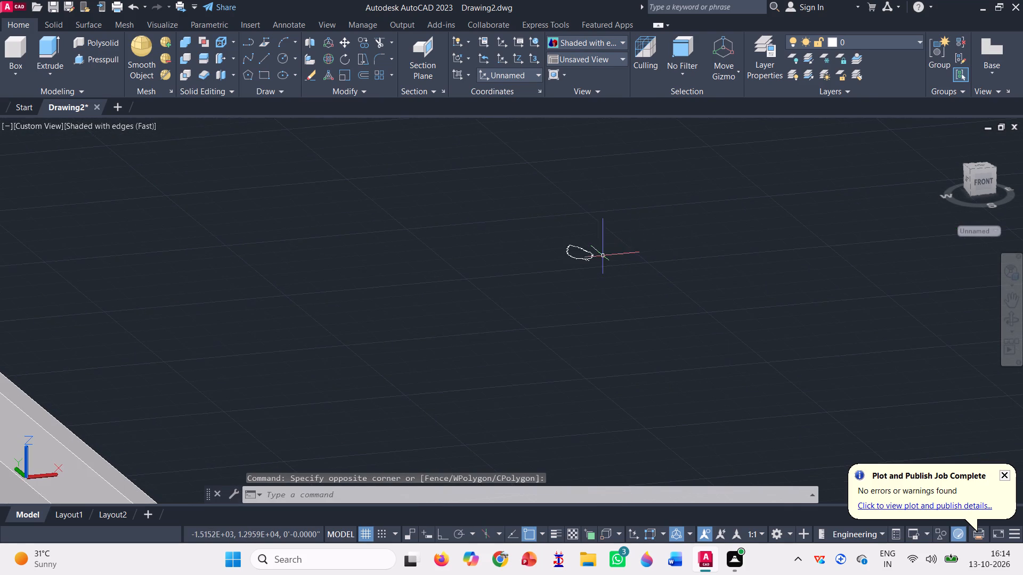
scroll(603, 255, "up", 1)
left_click(567, 264)
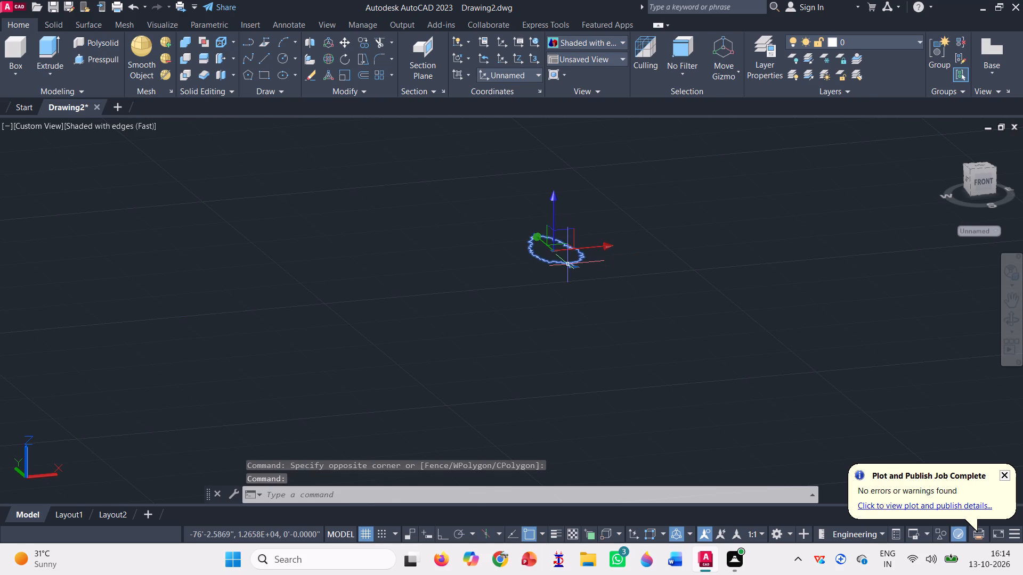
key("Delete")
scroll(567, 264, "down", 11)
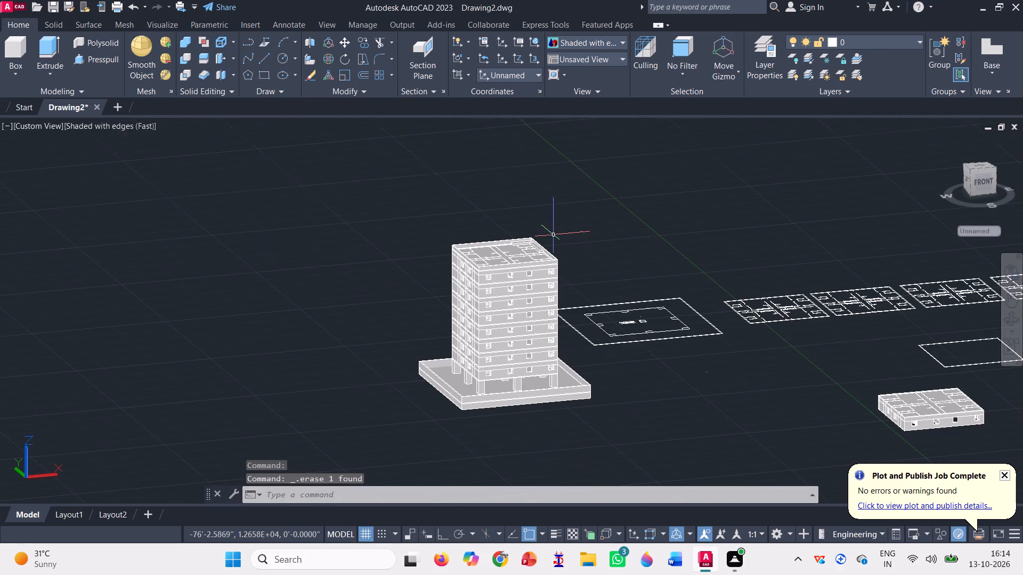
Orbit around the building to examine its roof, facades and walled base from a higher angle.
scroll(488, 399, "up", 2)
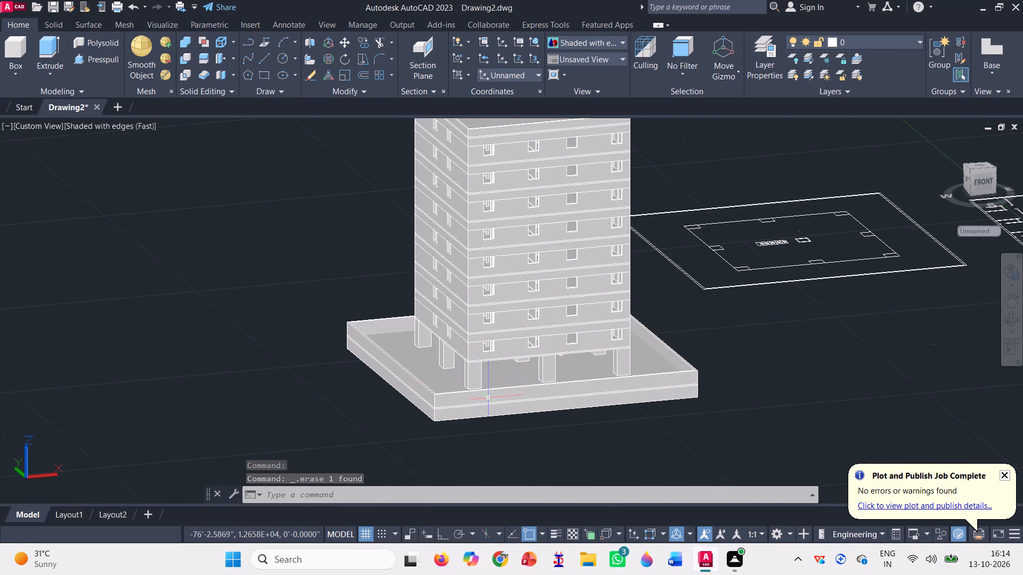
left_click(1010, 312)
left_click_drag(648, 305, 652, 346)
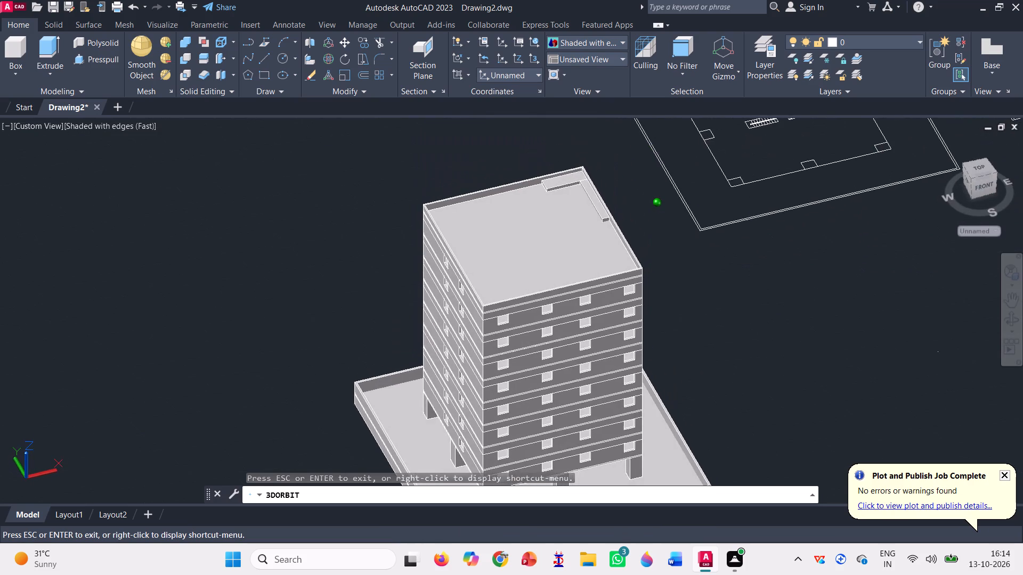
left_click_drag(652, 346, 637, 346)
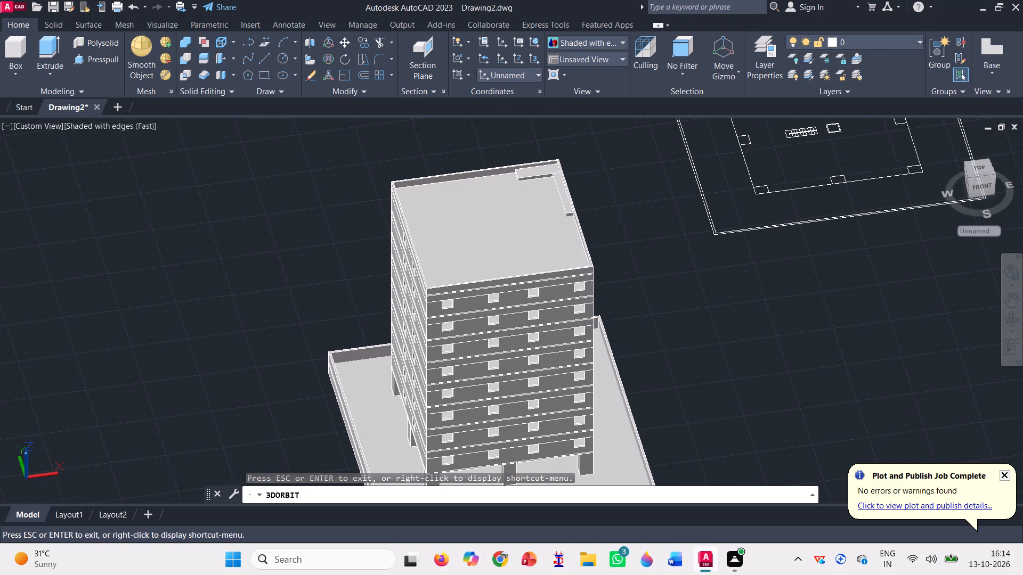
scroll(434, 269, "up", 3)
scroll(438, 264, "down", 2)
scroll(417, 213, "down", 2)
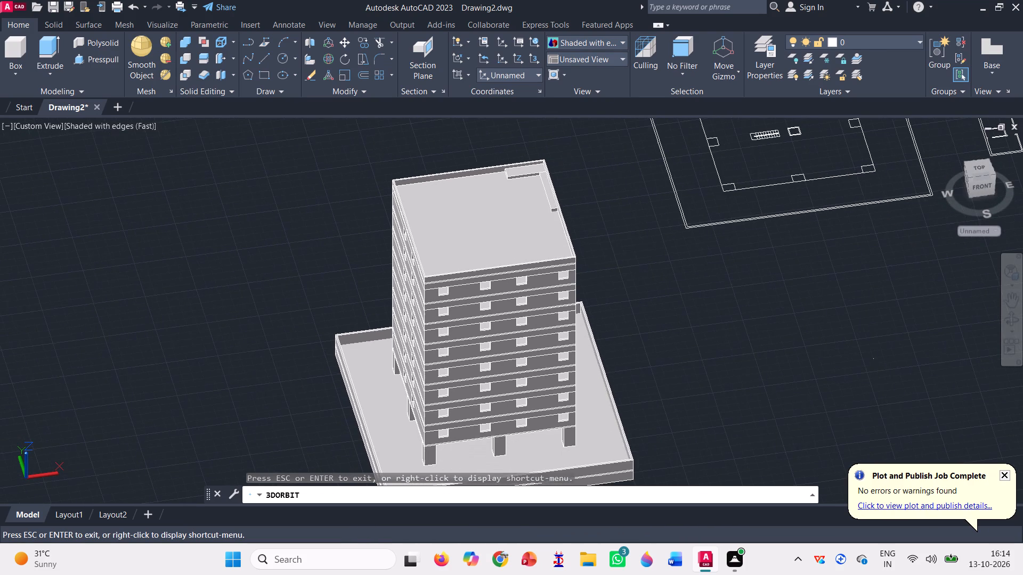
scroll(417, 215, "down", 2)
left_click(514, 415)
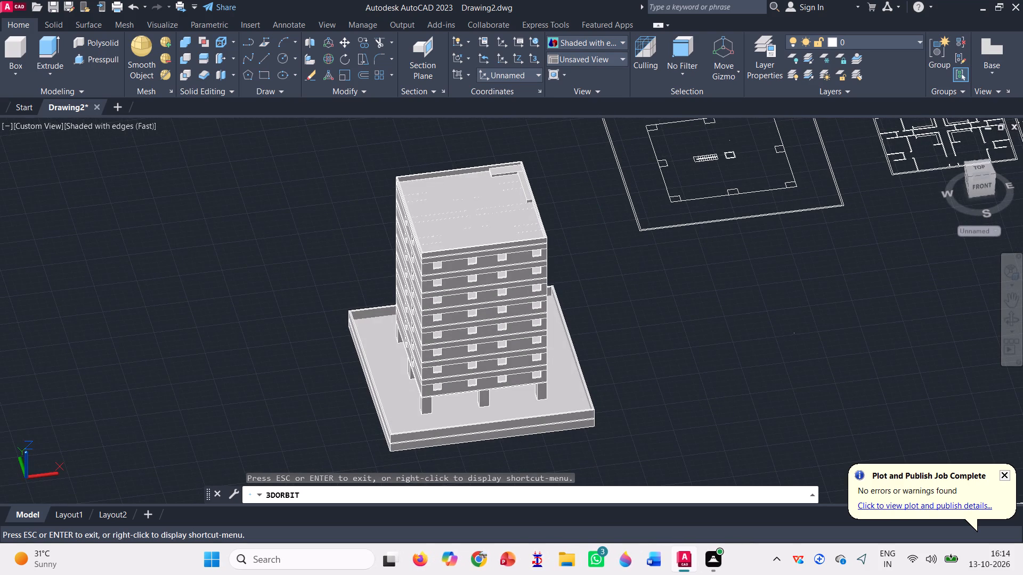
key("Escape")
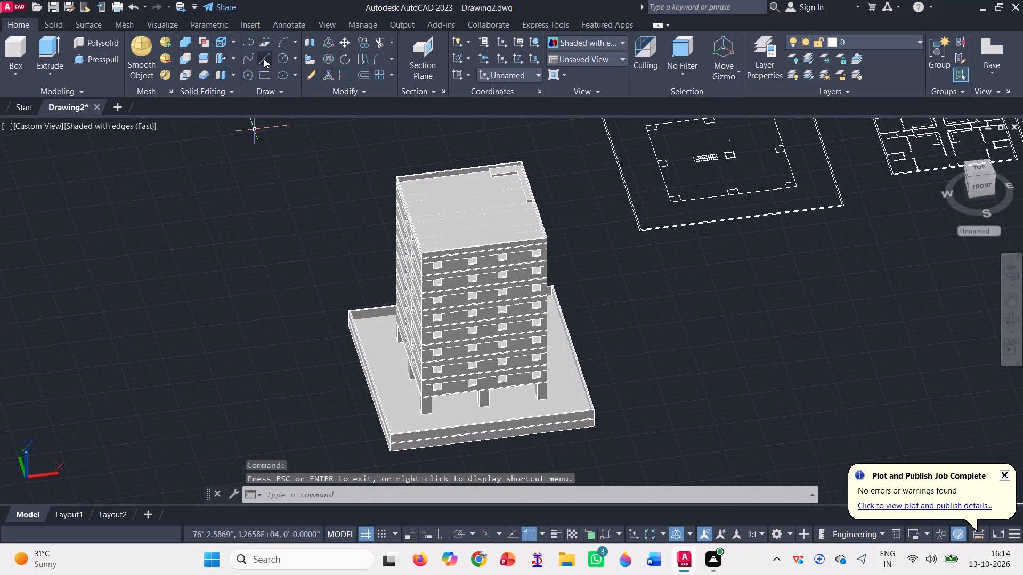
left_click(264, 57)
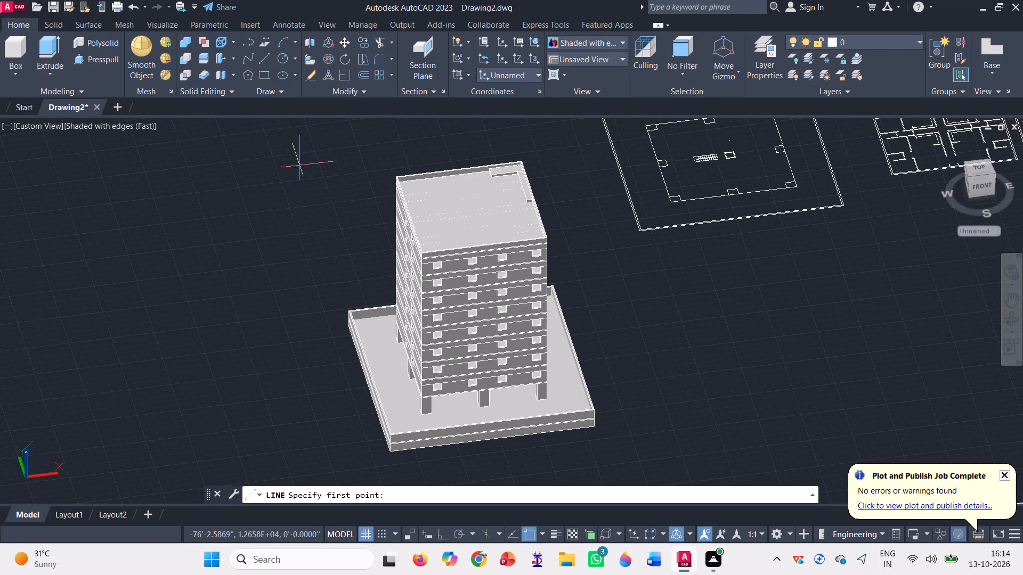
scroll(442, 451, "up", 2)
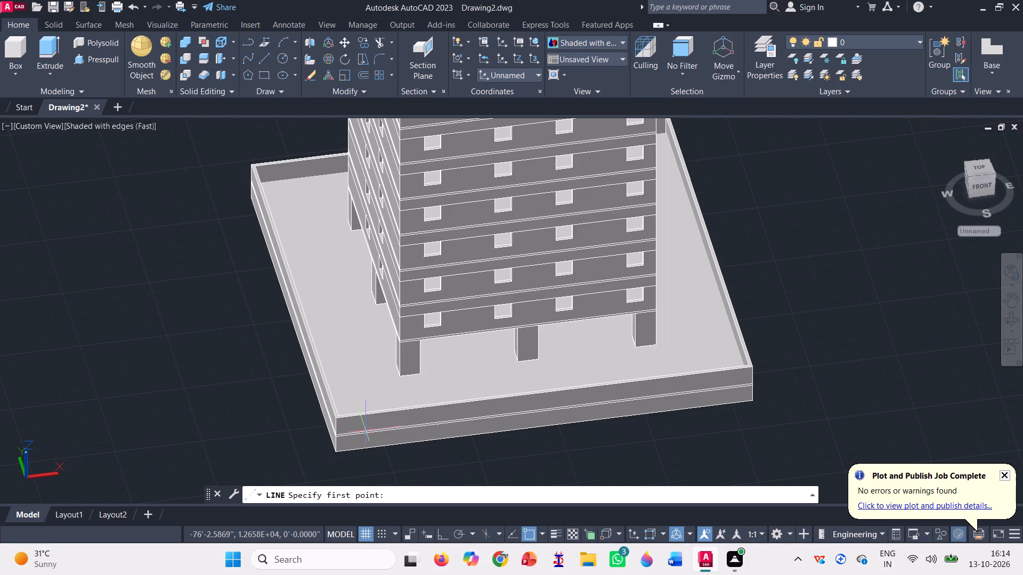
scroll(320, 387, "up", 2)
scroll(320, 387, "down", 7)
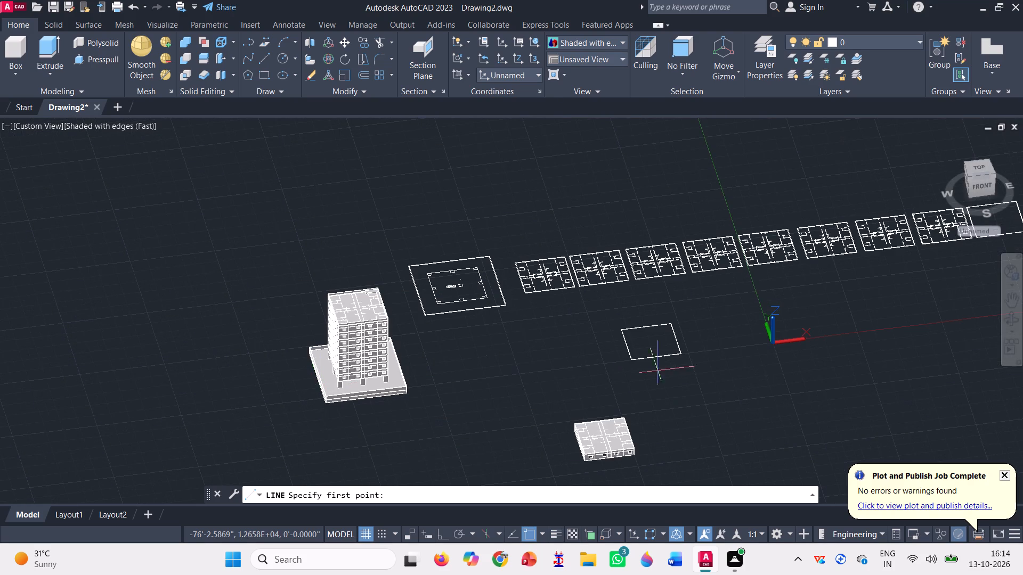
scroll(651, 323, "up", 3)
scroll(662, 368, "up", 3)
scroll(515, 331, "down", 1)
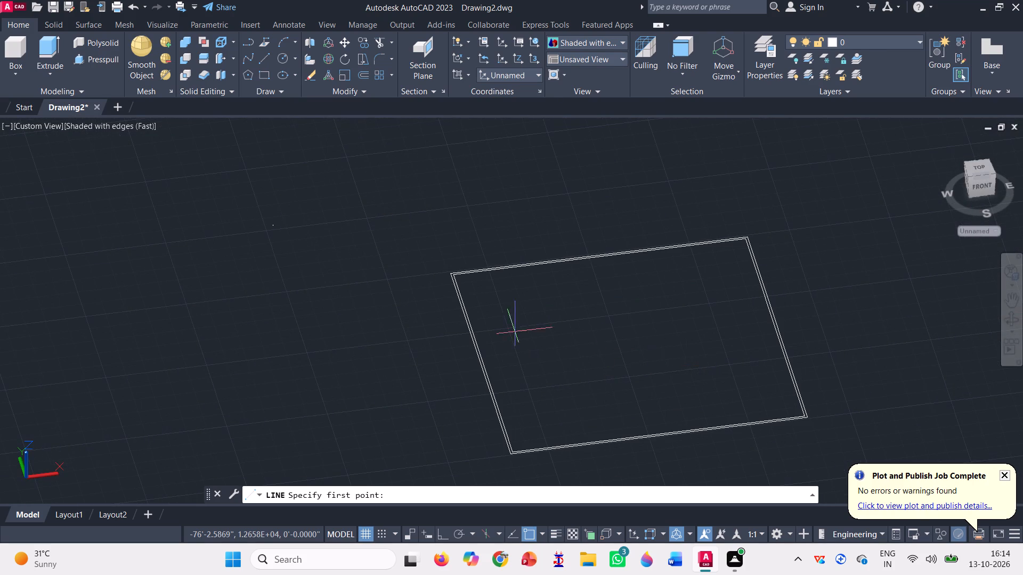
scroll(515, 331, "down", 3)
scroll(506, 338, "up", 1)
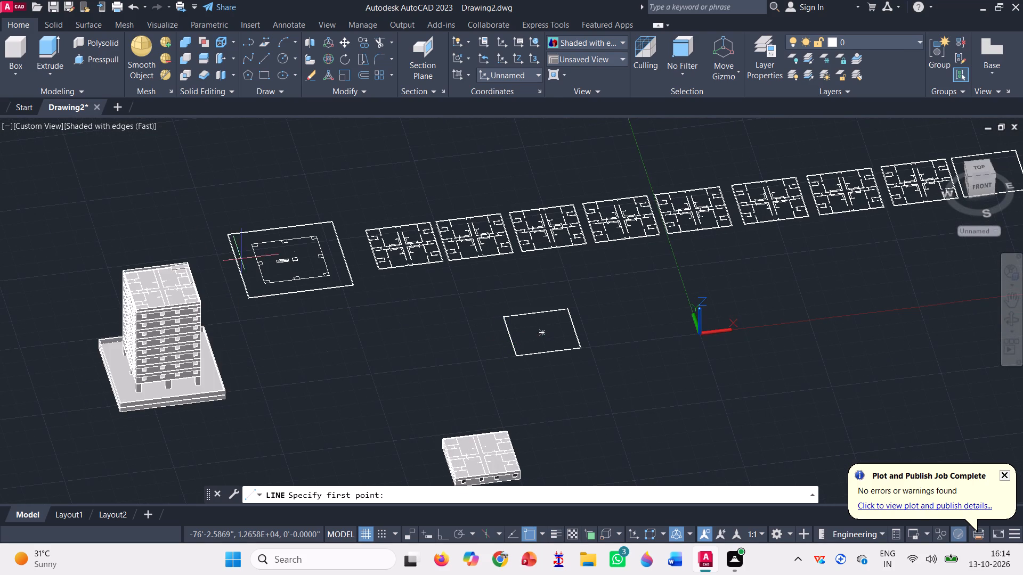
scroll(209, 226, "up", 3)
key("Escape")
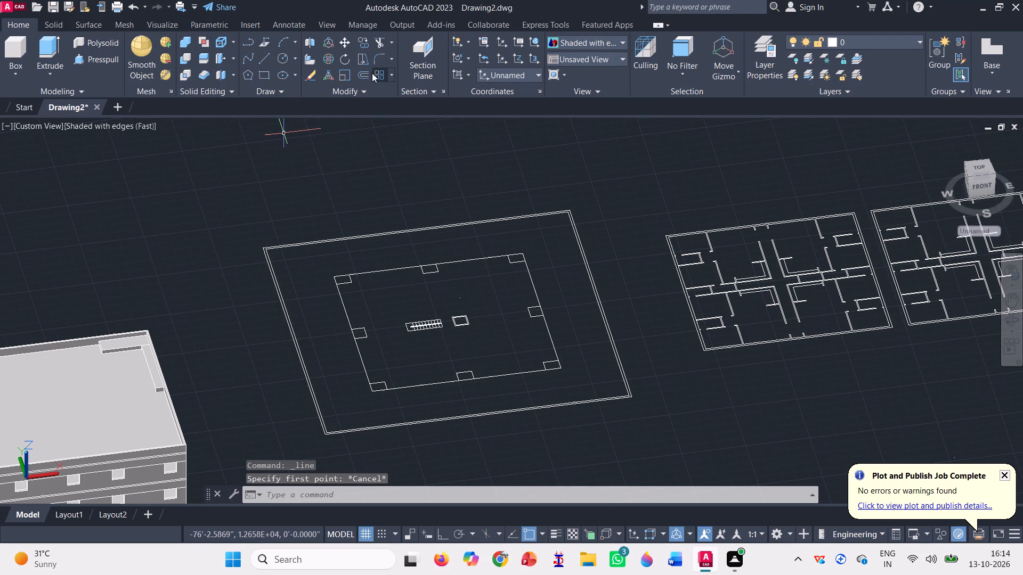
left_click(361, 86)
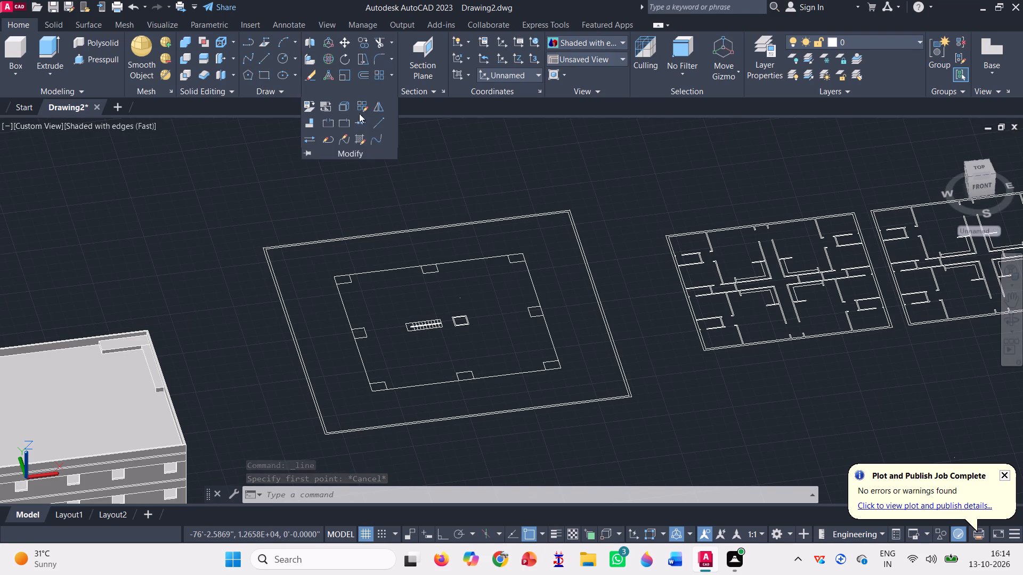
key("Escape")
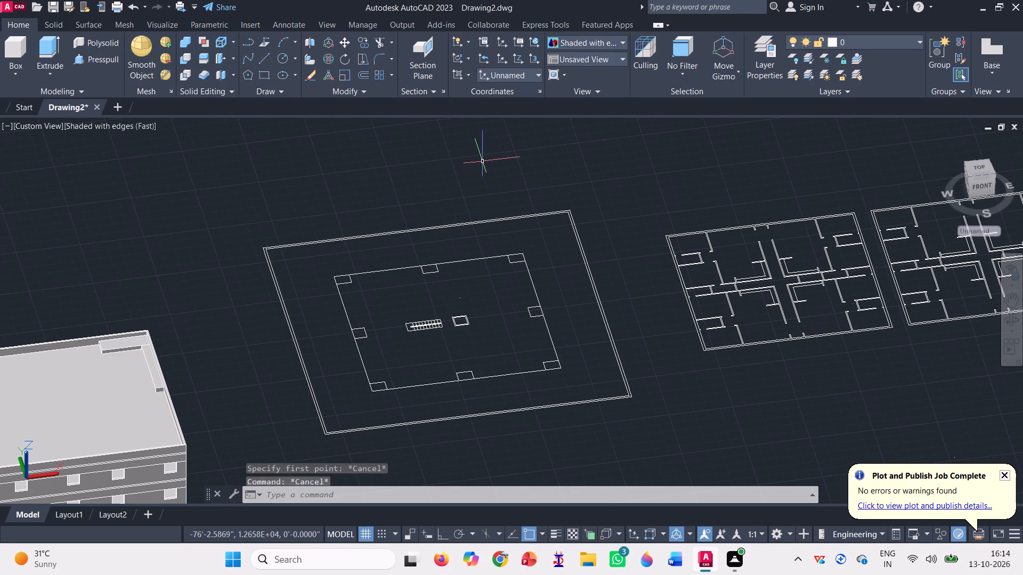
Draw a 10' orthogonal line segment along the site plan's north boundary, starting at the inner north-west corner of the boundary wall.
left_click(264, 59)
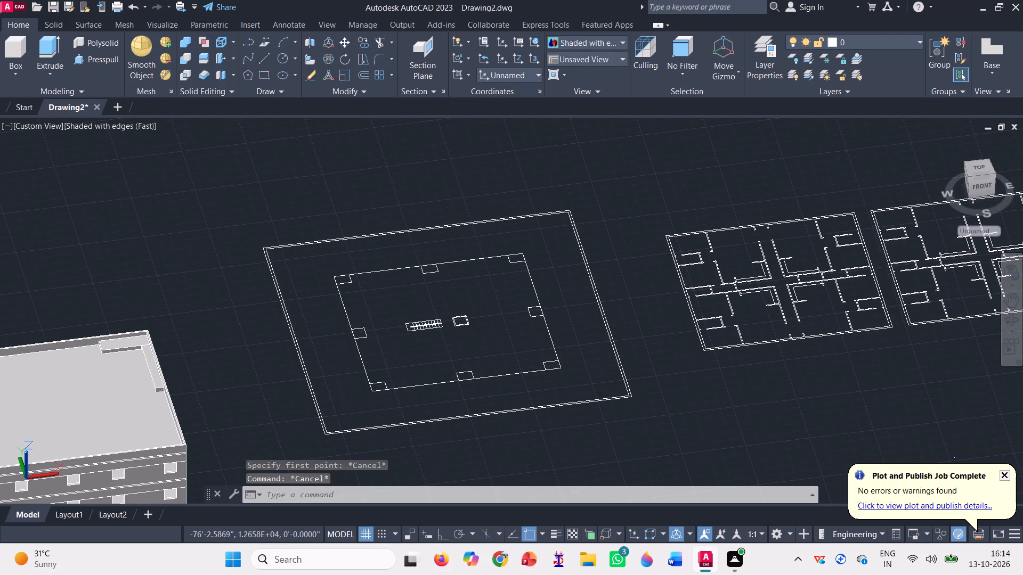
scroll(274, 240, "up", 2)
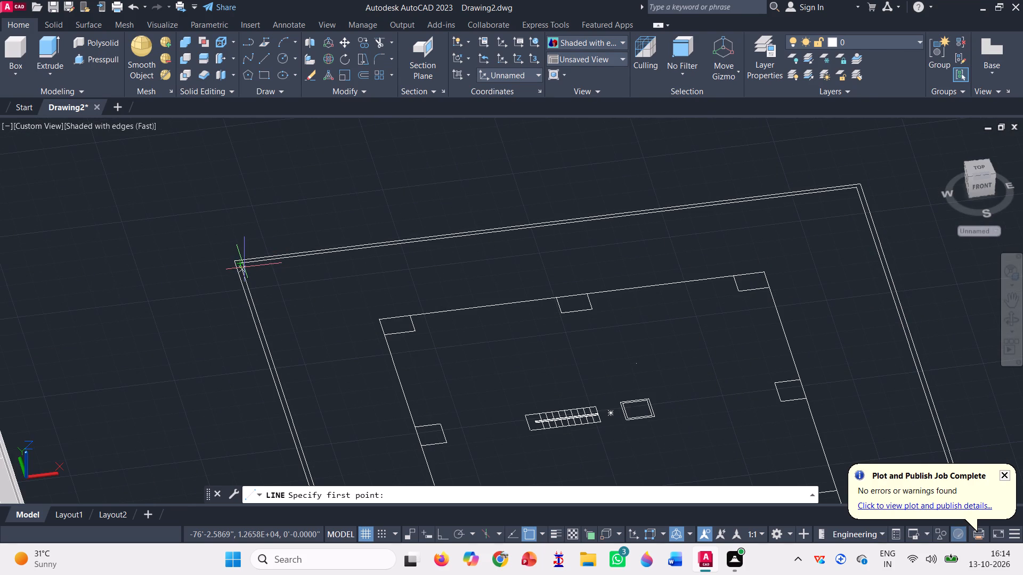
left_click(239, 262)
scroll(234, 218, "down", 1)
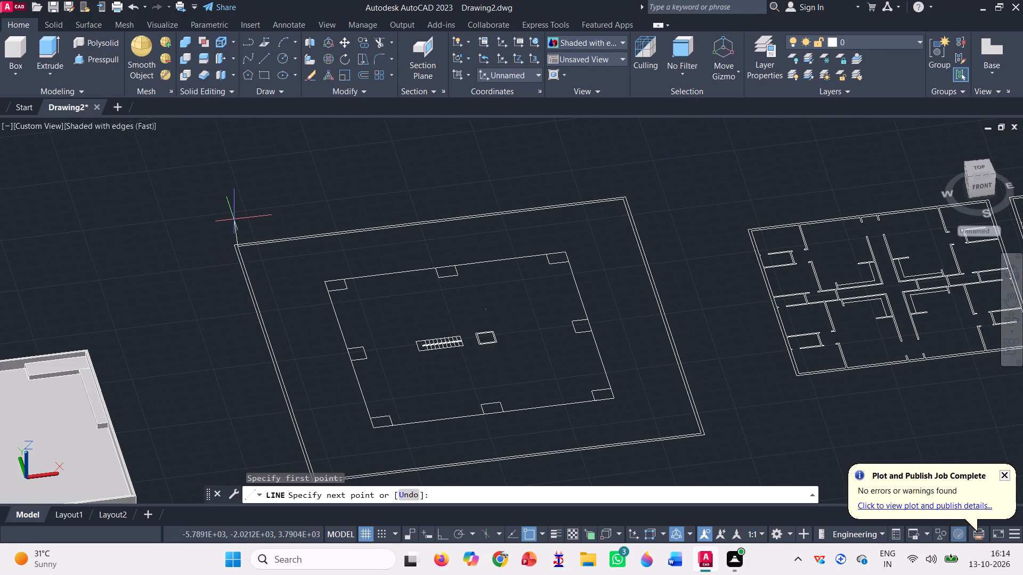
key("F8")
scroll(284, 242, "down", 2)
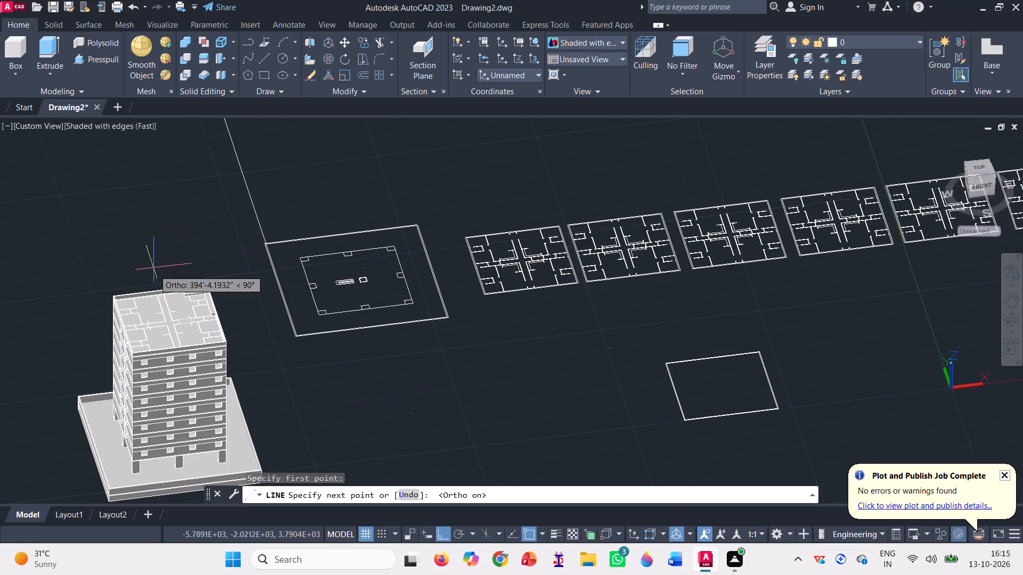
scroll(369, 280, "down", 2)
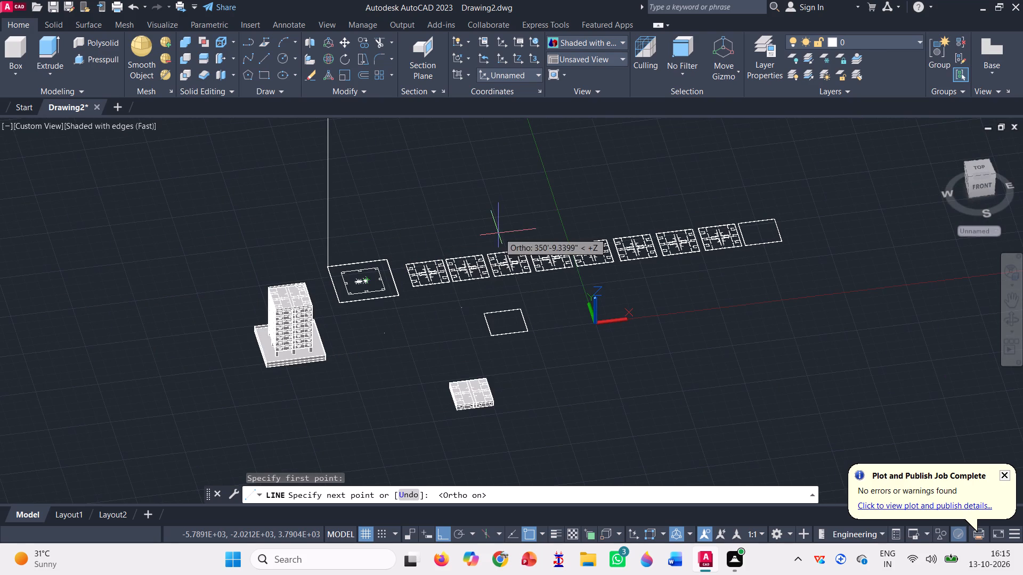
scroll(694, 226, "up", 3)
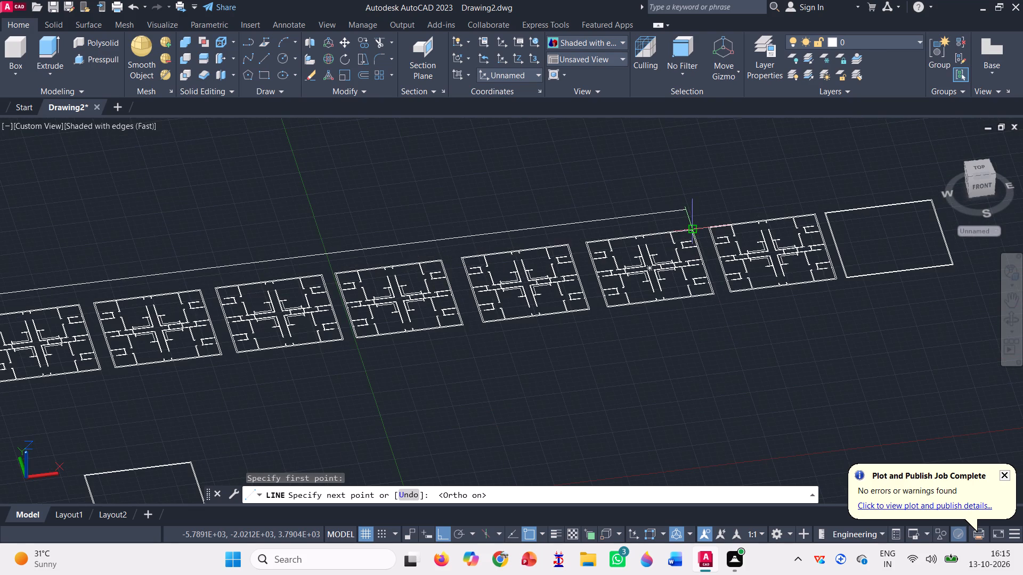
scroll(709, 203, "down", 2)
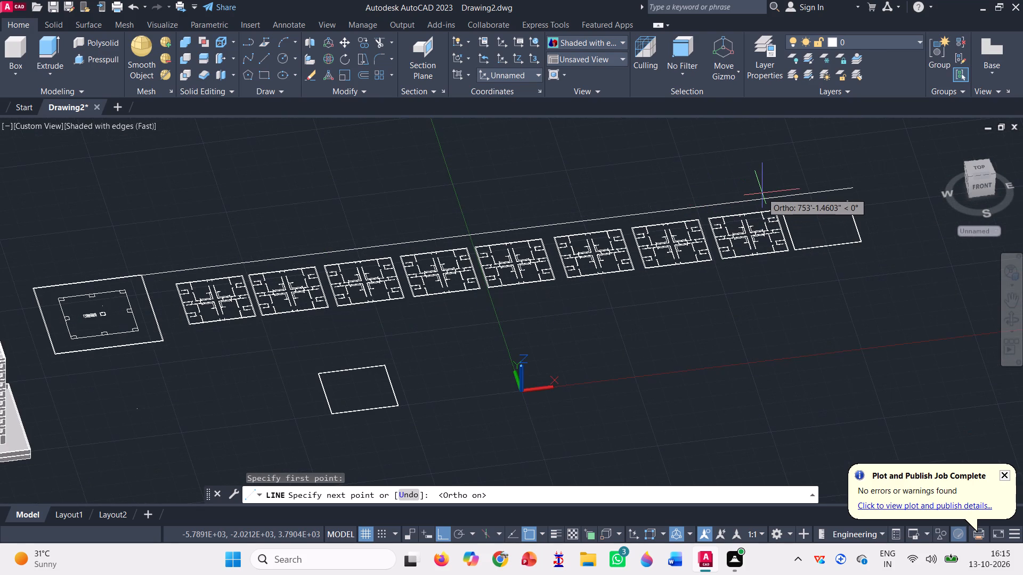
type("10")
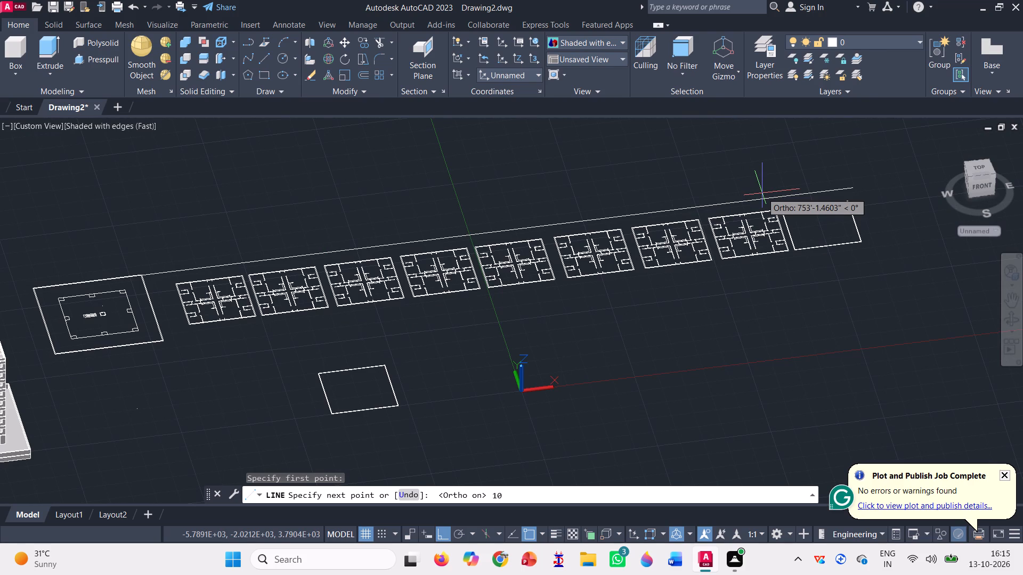
key("apostrophe")
key("Return")
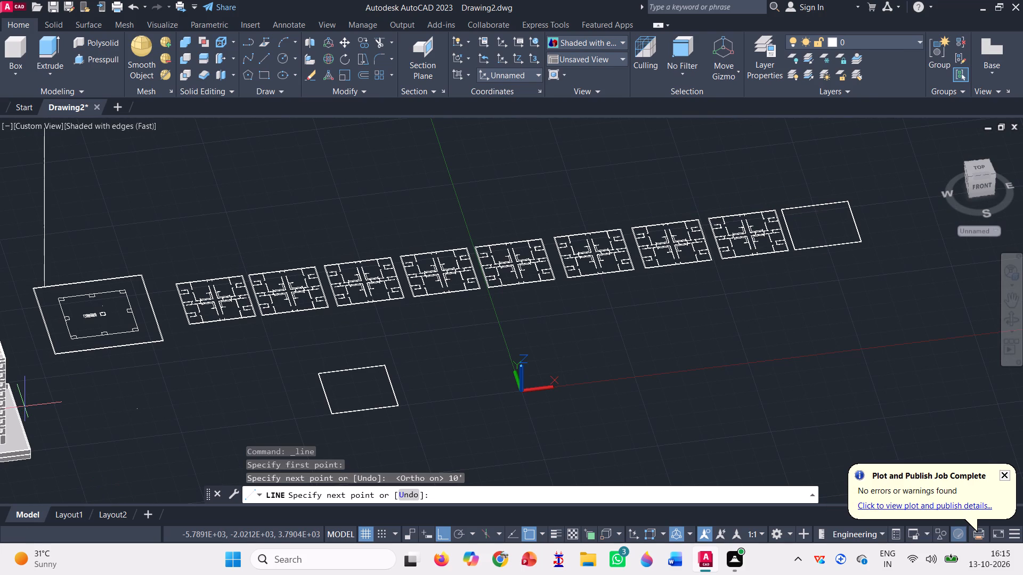
With ortho off, continue the line southward, roughly parallel to the west boundary, past the site's south boundary and finish it.
key("F8")
scroll(39, 389, "up", 1)
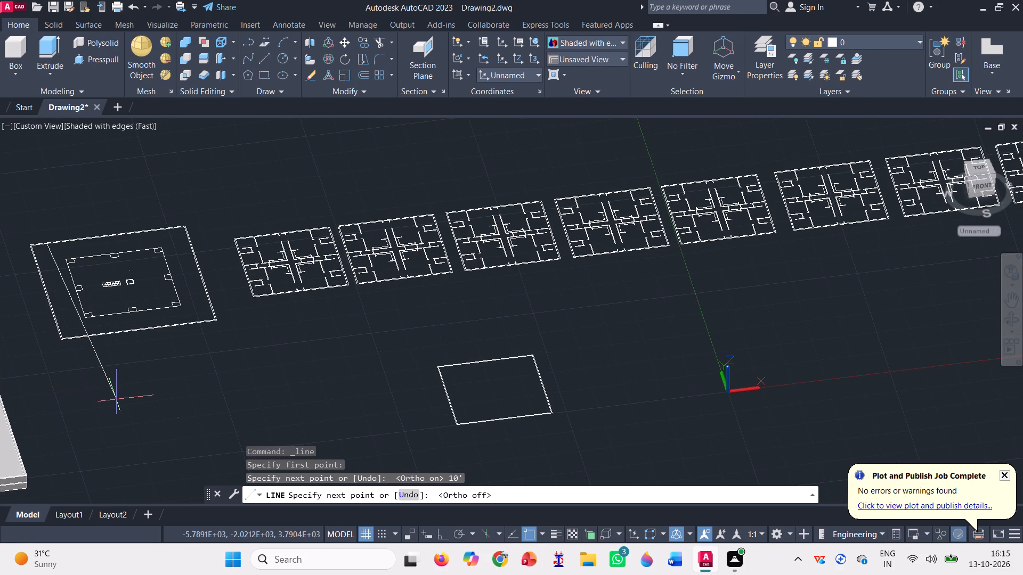
scroll(51, 339, "up", 2)
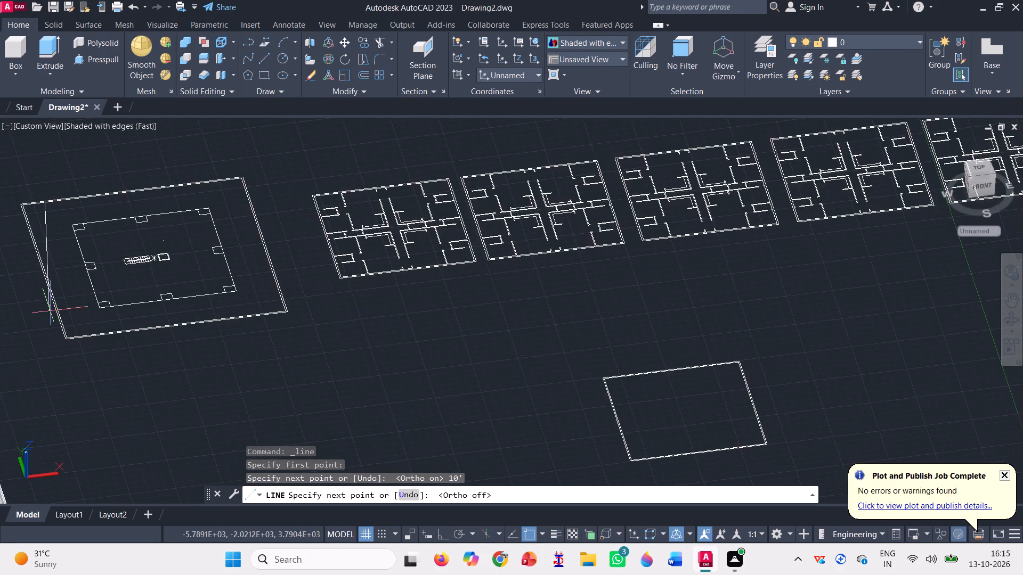
scroll(52, 309, "up", 1)
scroll(94, 302, "up", 2)
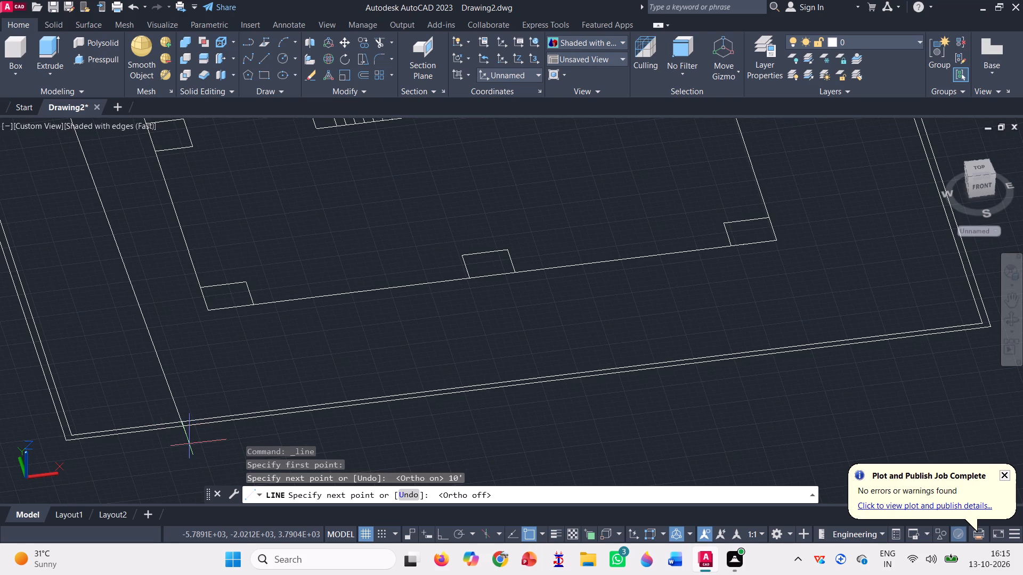
scroll(189, 443, "down", 3)
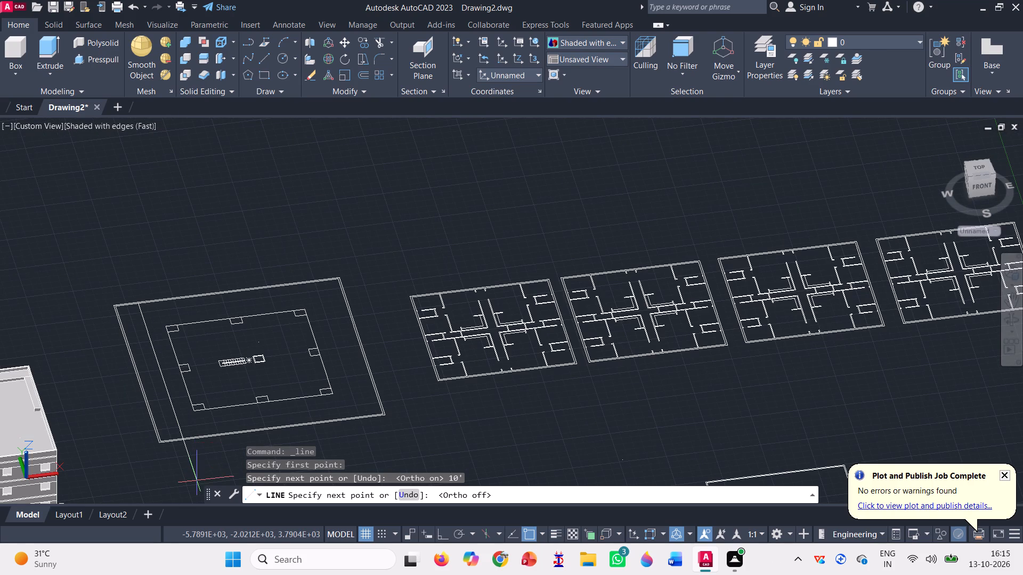
left_click(197, 480)
key("space")
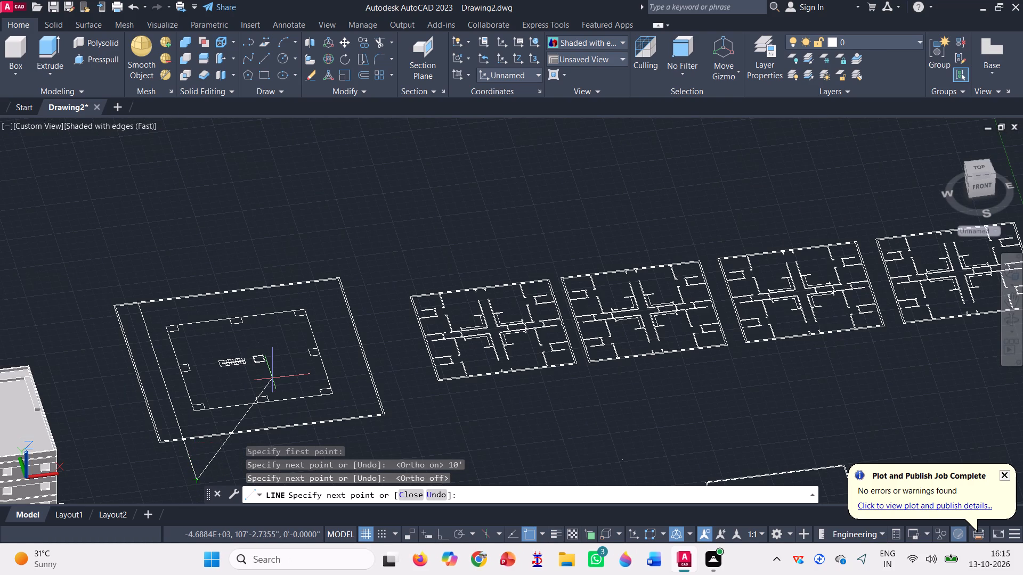
Delete the sloping line that runs through the west side of the site plan and past its south boundary.
scroll(332, 310, "down", 2)
scroll(224, 454, "up", 2)
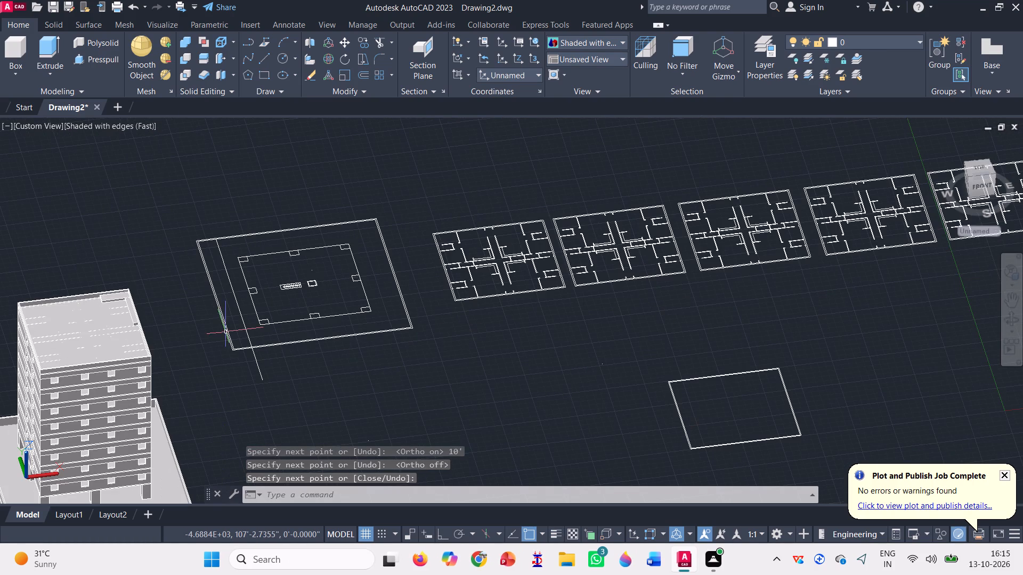
left_click(230, 281)
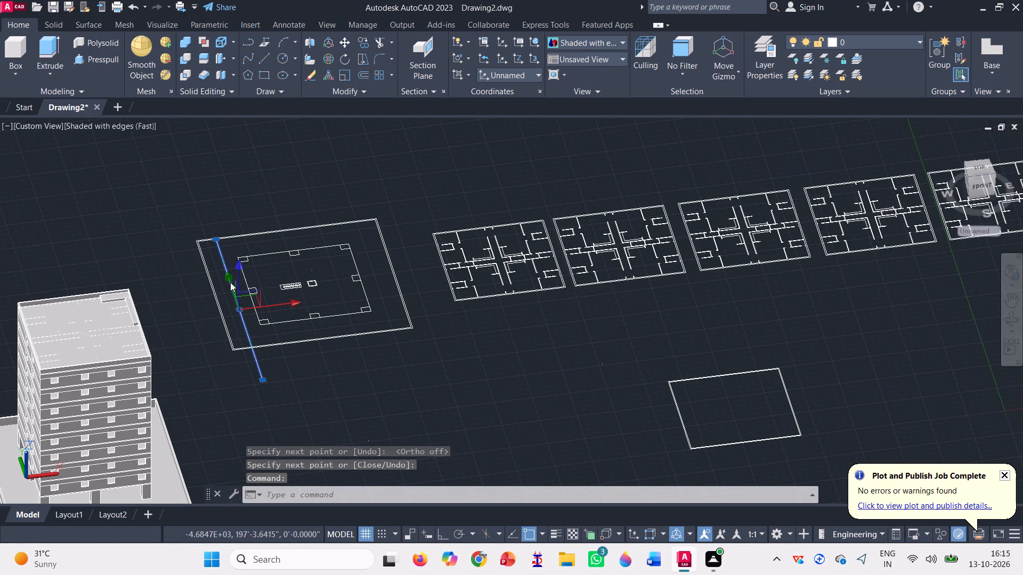
key("Delete")
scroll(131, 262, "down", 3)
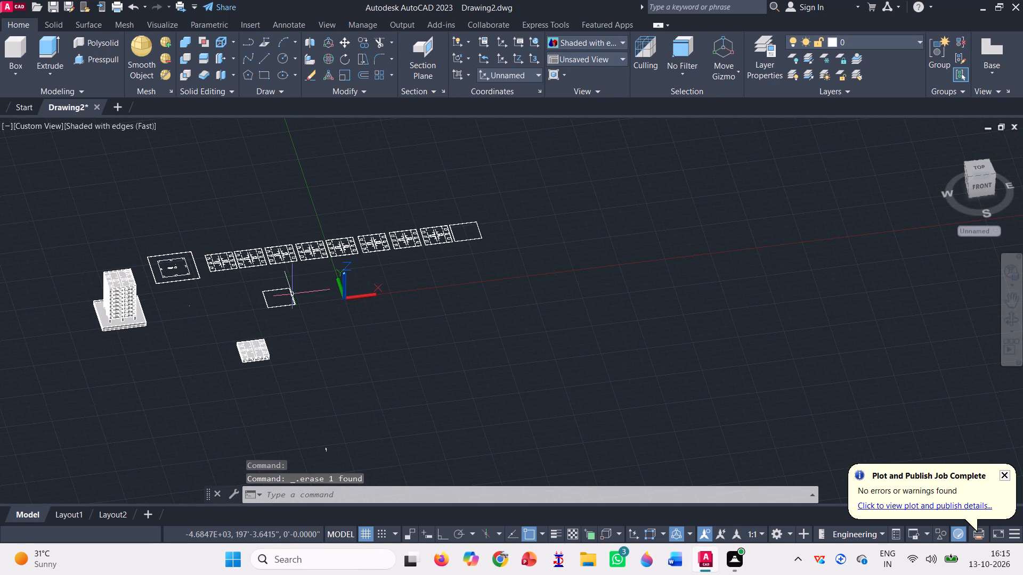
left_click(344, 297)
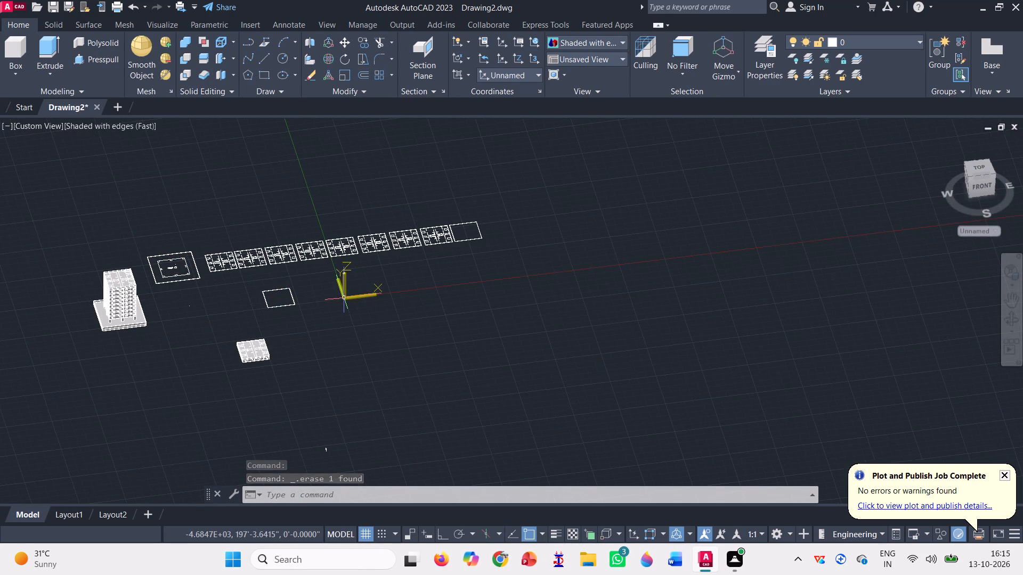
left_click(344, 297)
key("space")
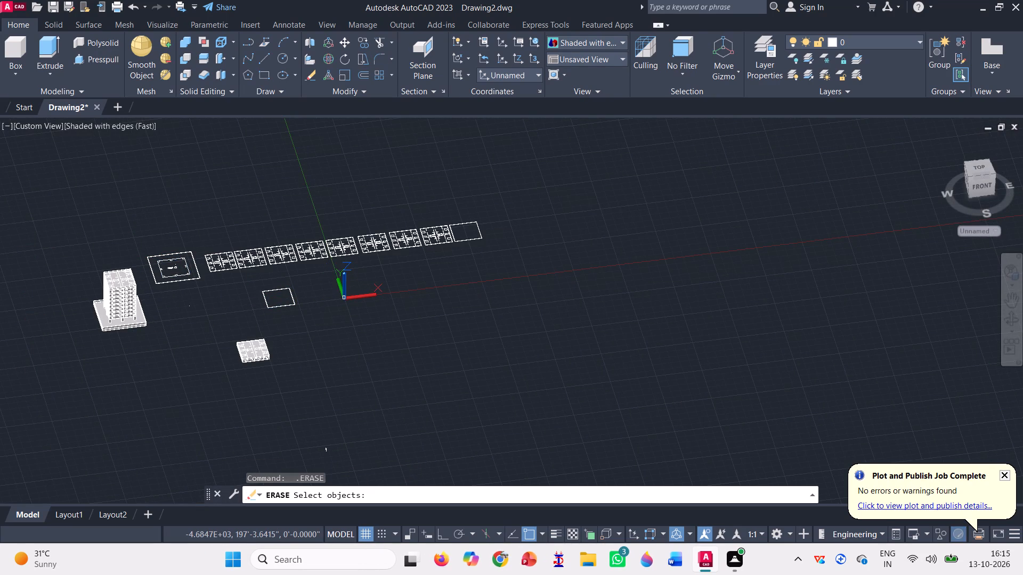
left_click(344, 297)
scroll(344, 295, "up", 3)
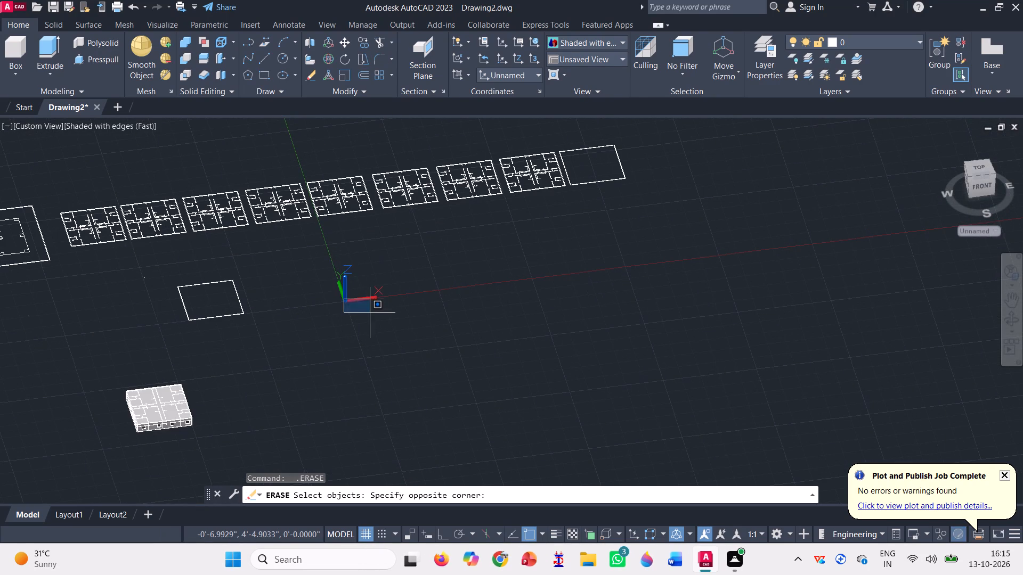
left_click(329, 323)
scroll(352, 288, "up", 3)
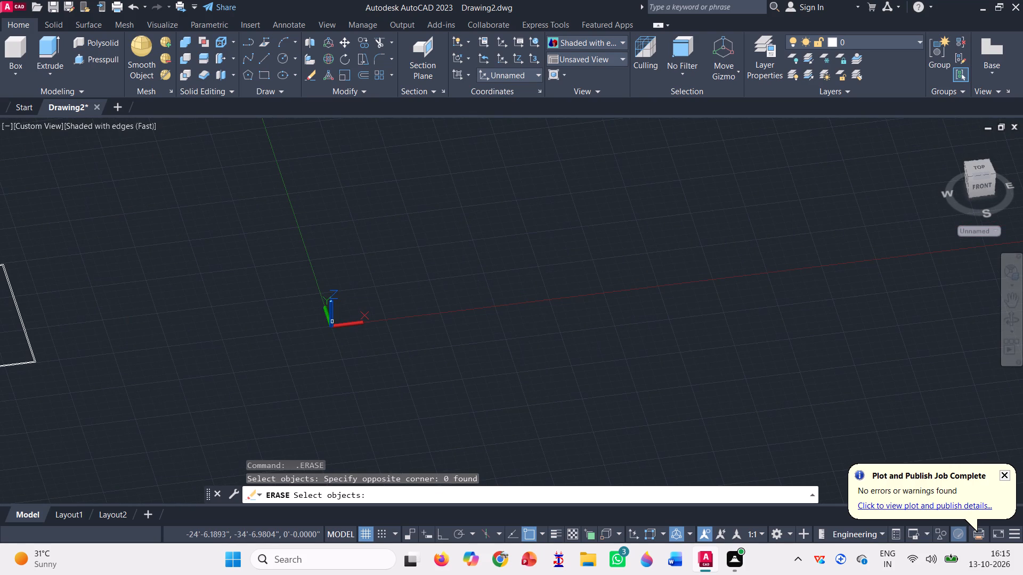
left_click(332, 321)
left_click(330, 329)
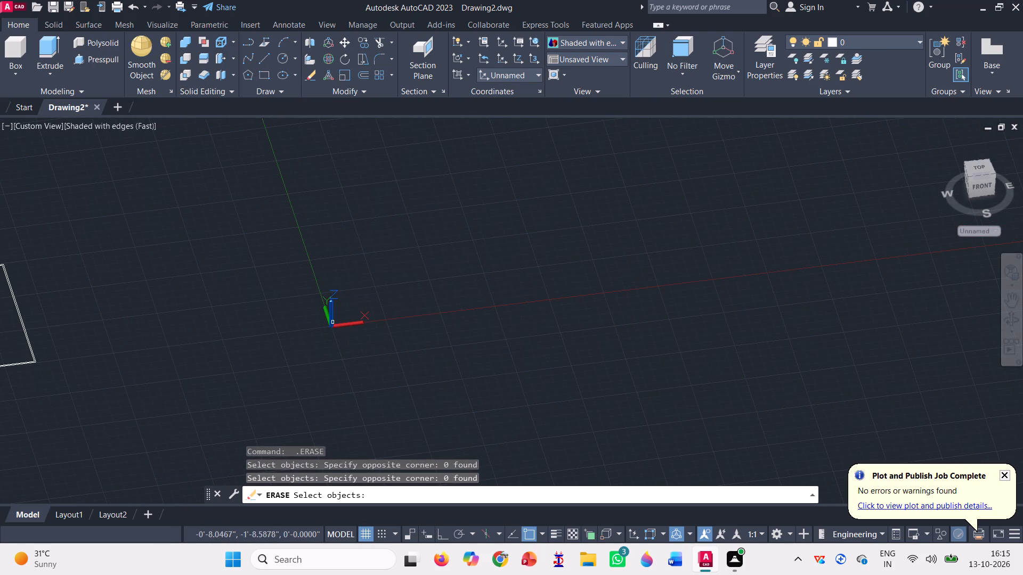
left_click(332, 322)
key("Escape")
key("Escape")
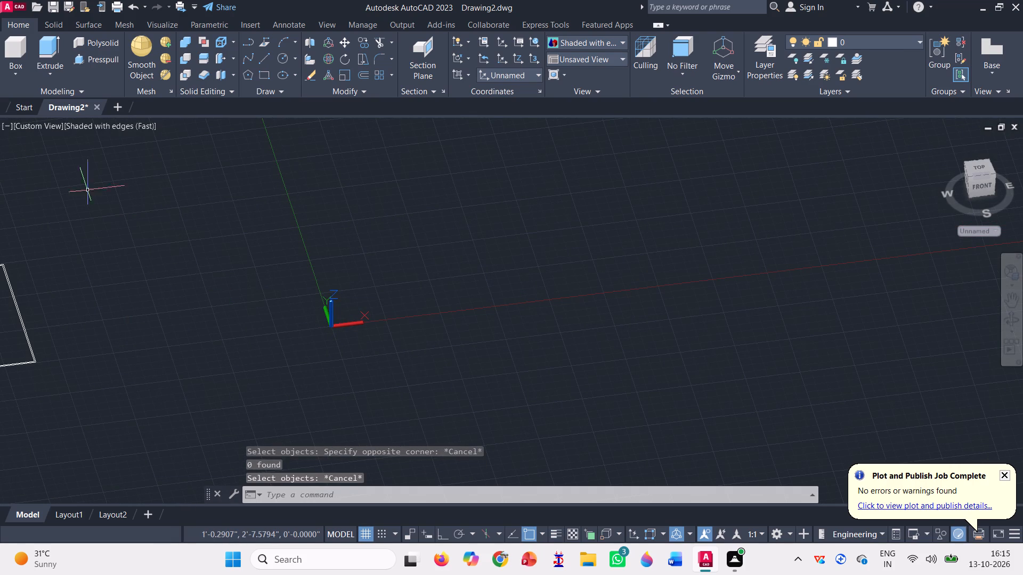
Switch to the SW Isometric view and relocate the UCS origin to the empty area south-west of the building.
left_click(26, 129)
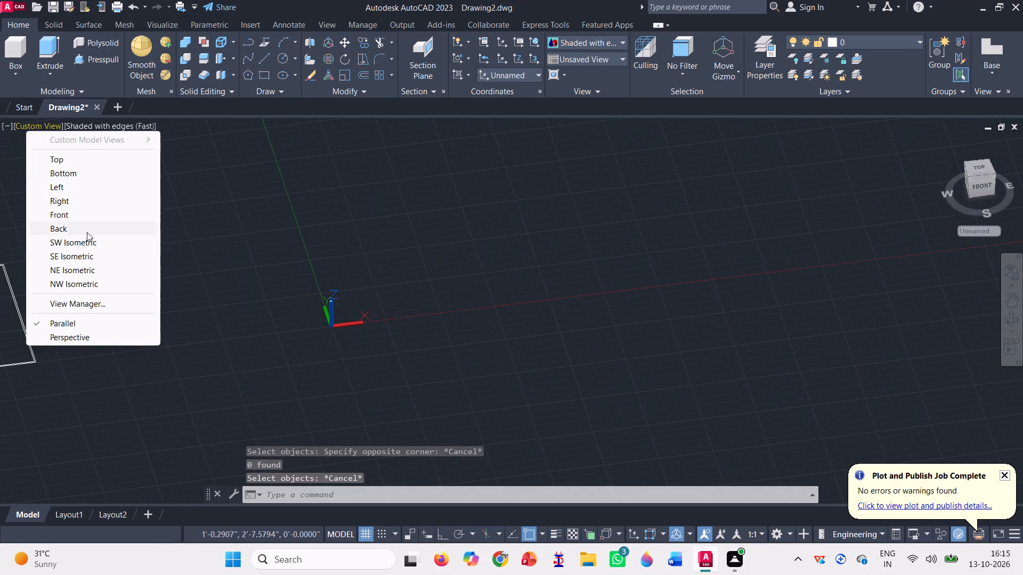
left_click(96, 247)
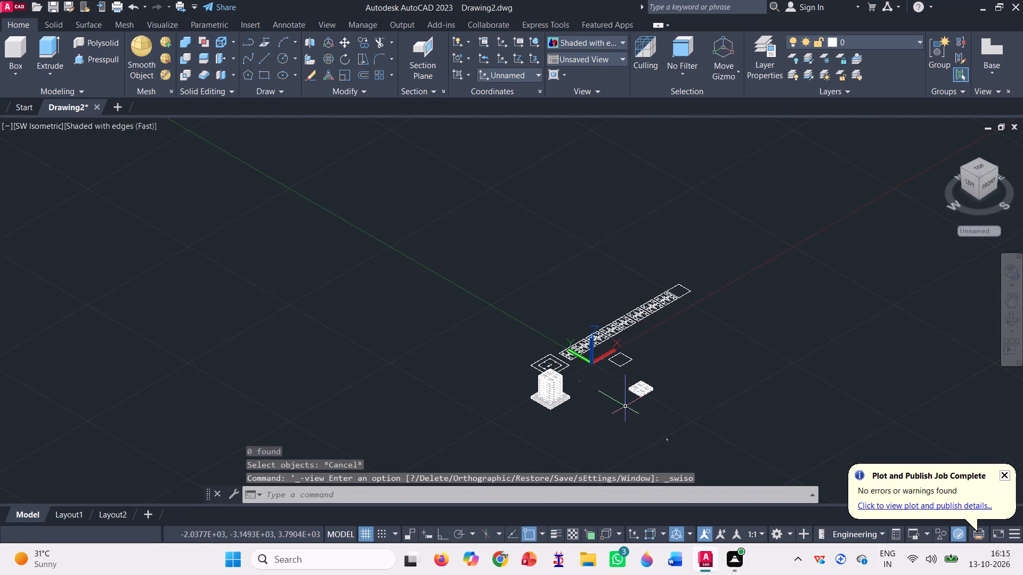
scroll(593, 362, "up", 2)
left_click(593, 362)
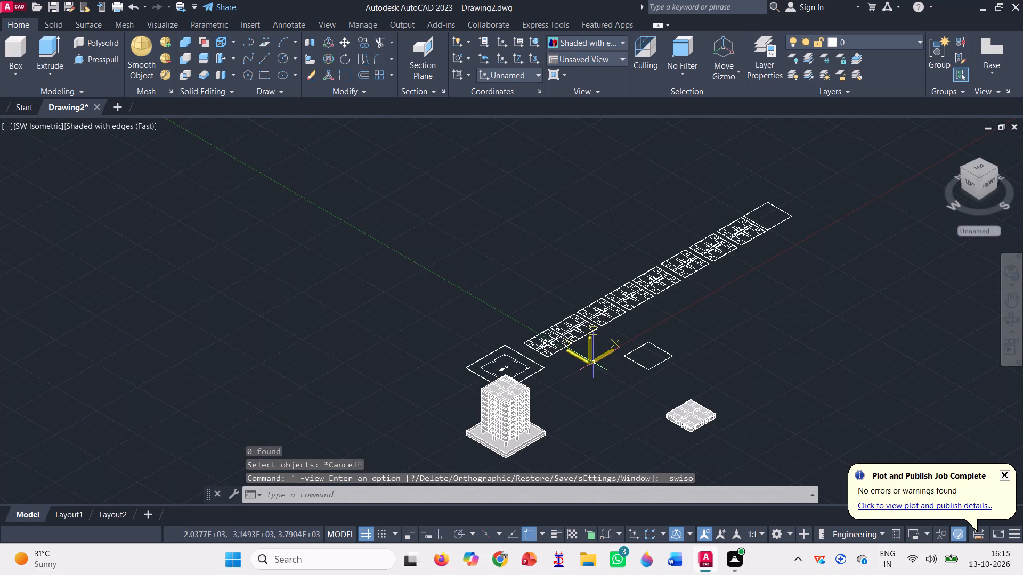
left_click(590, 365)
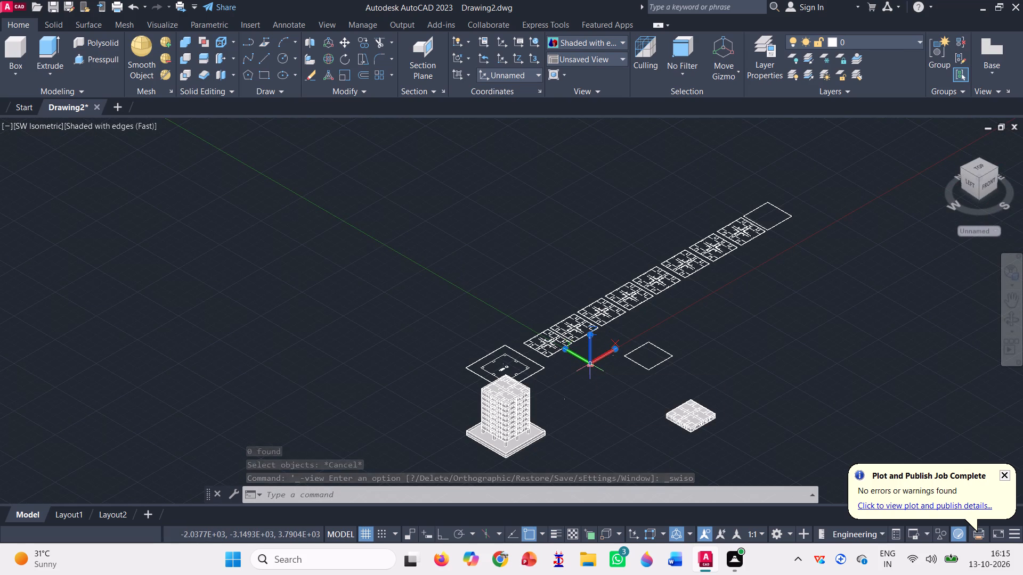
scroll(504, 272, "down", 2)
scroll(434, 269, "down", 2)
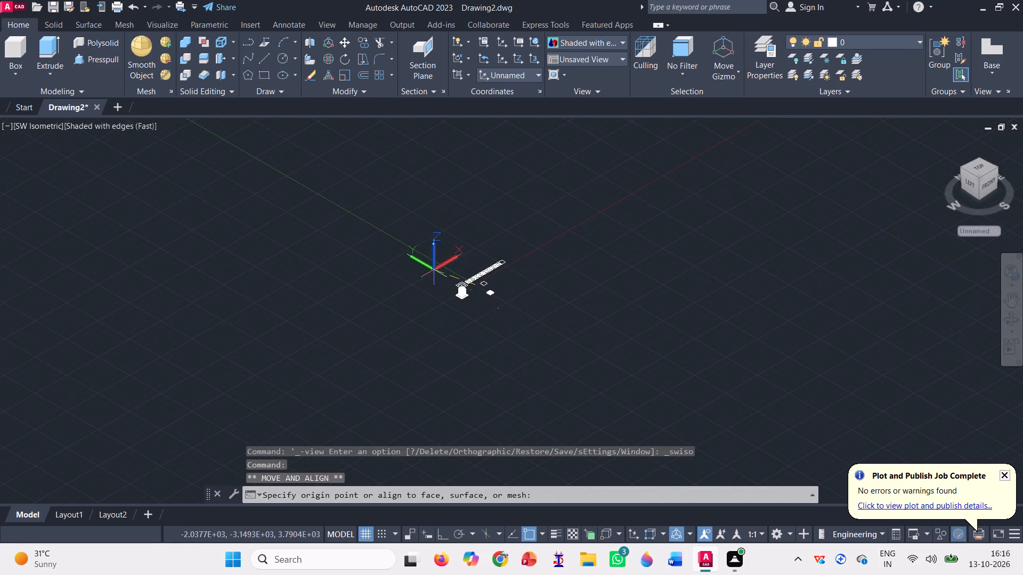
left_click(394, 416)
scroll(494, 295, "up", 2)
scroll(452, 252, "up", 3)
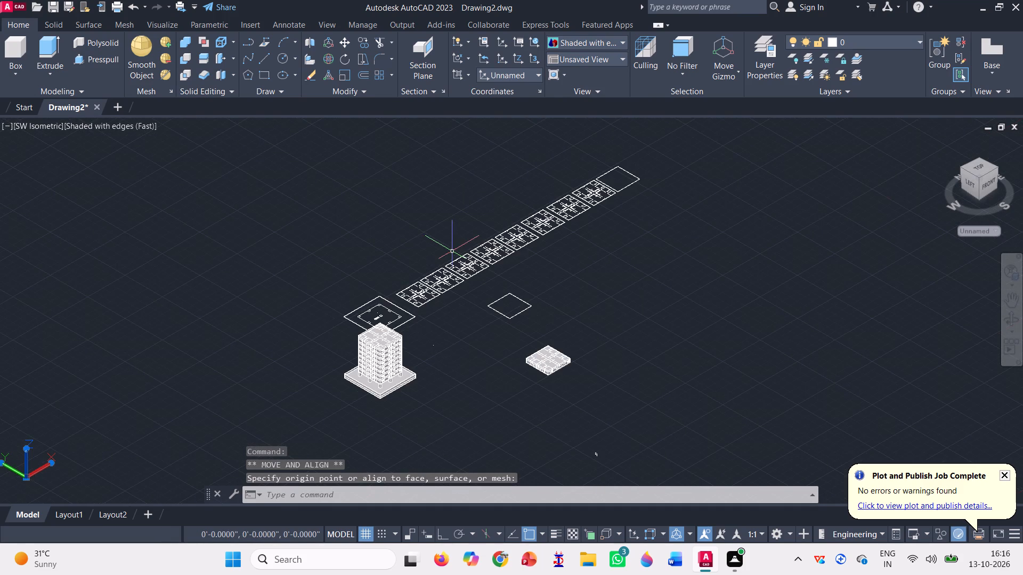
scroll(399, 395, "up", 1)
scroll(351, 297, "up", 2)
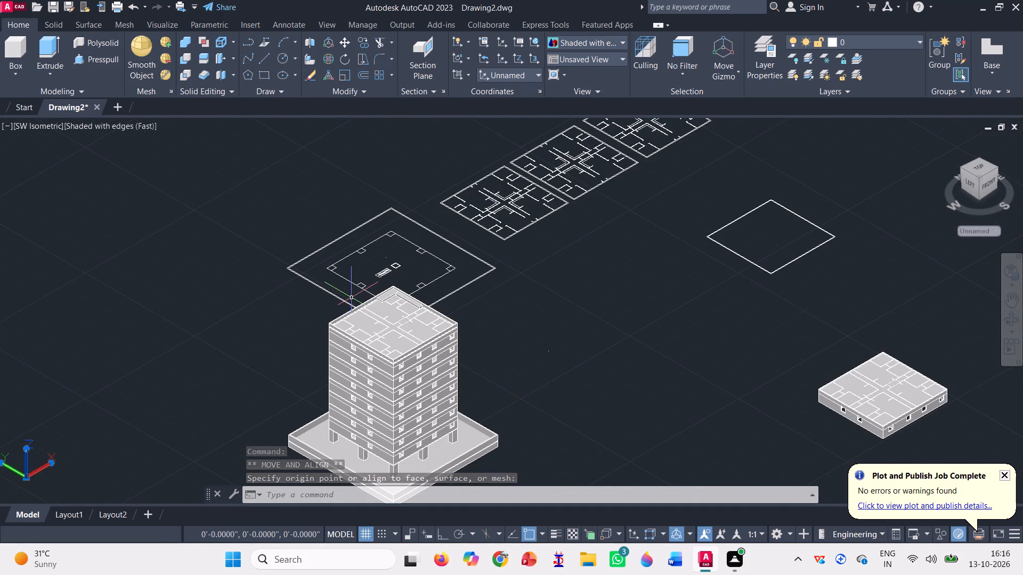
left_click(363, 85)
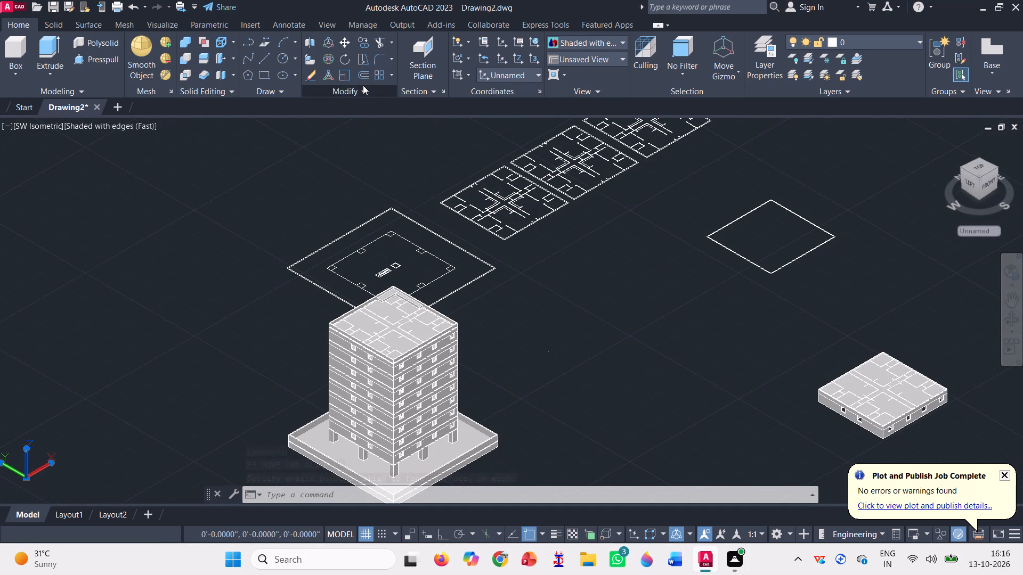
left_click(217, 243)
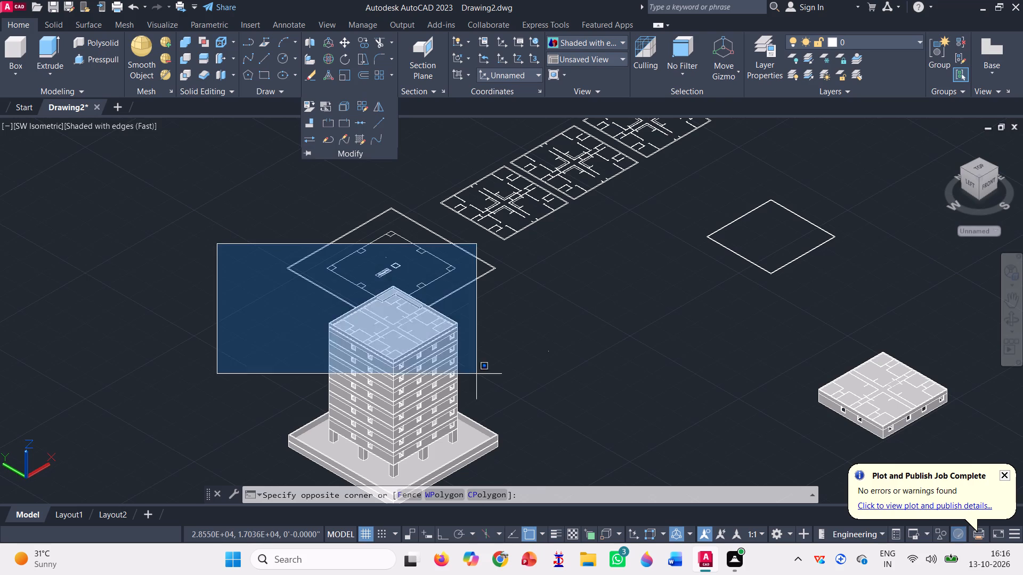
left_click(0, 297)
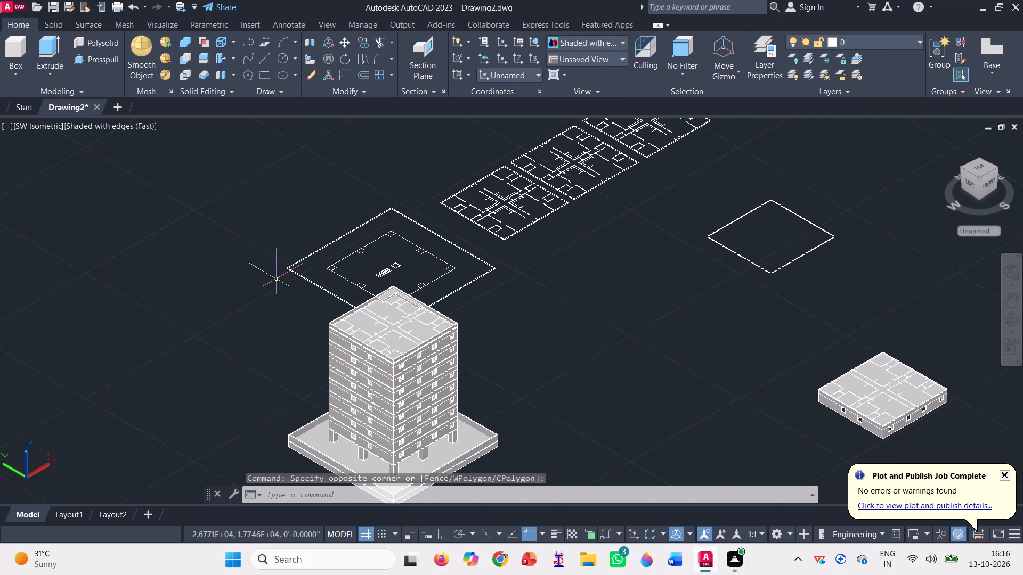
Switch to the Top view and frame the ground-floor site plan.
left_click(31, 126)
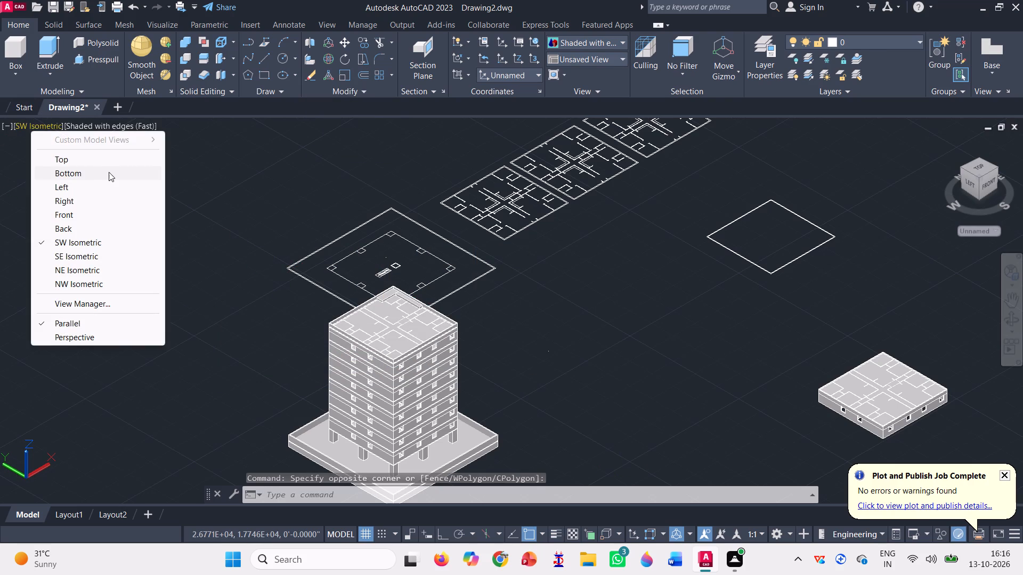
left_click(108, 162)
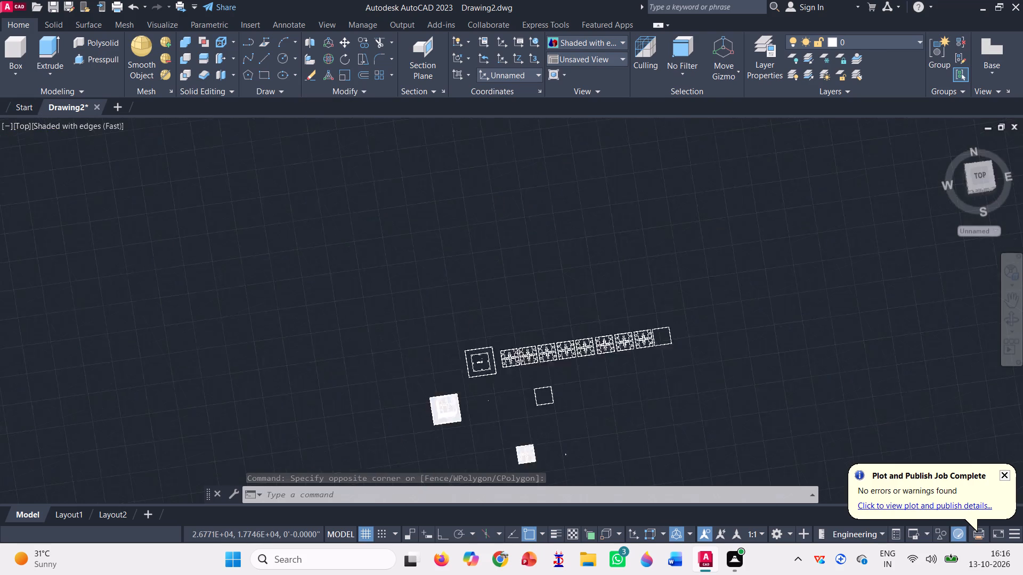
scroll(496, 229, "down", 1)
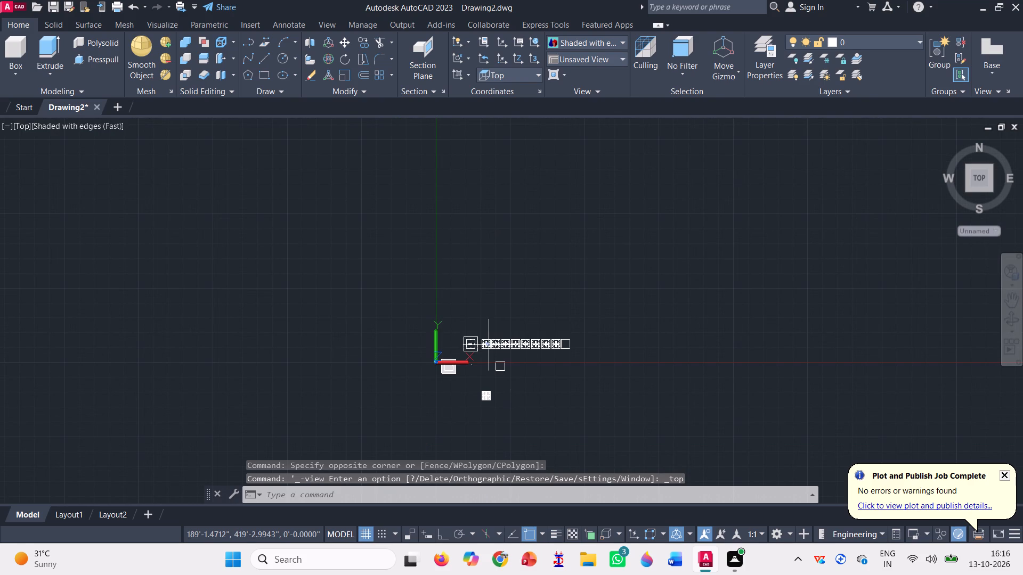
scroll(468, 367, "up", 5)
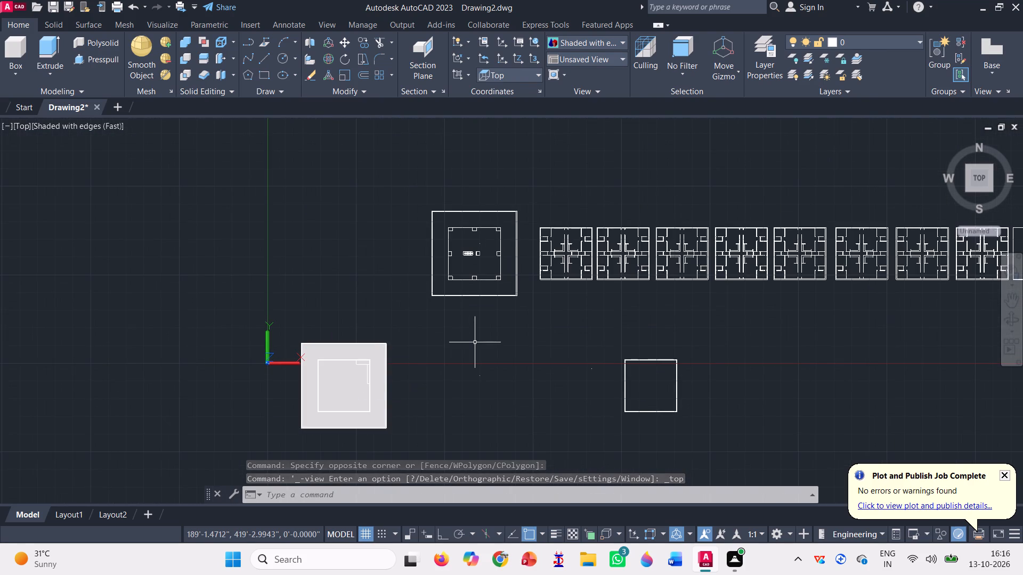
scroll(475, 342, "up", 1)
scroll(445, 123, "up", 1)
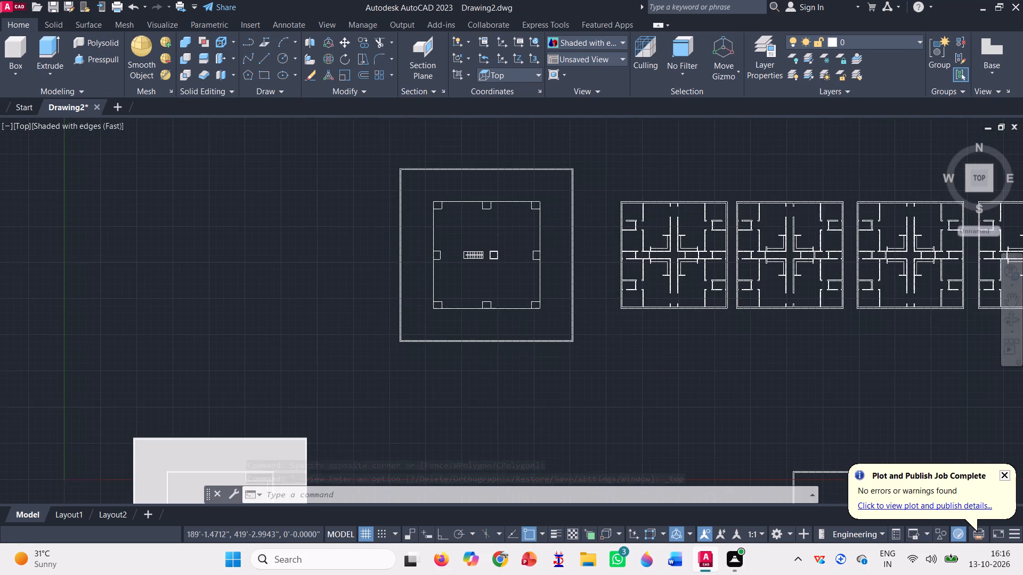
Change the workspace to Drafting & Annotation.
left_click(785, 536)
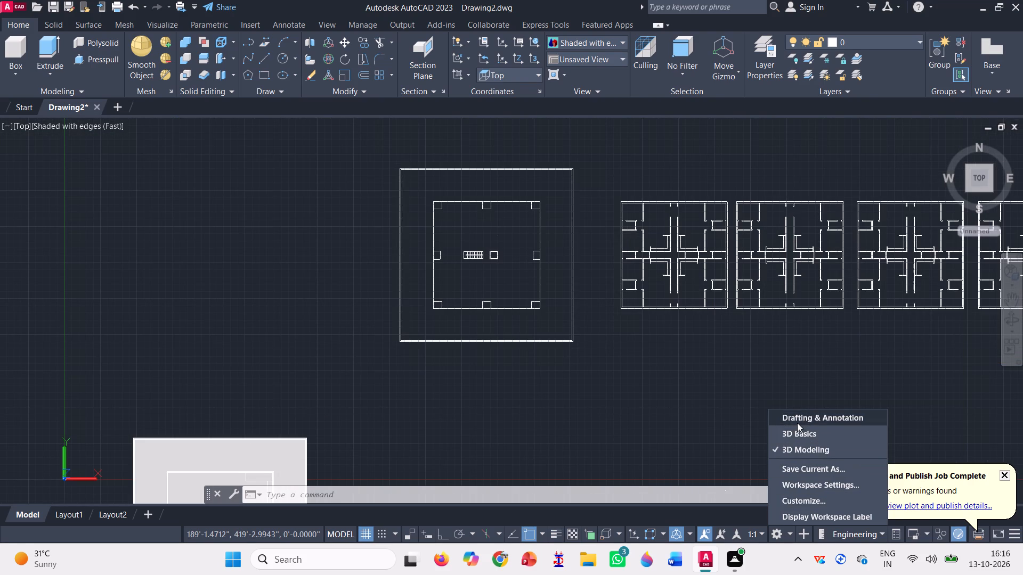
left_click(797, 422)
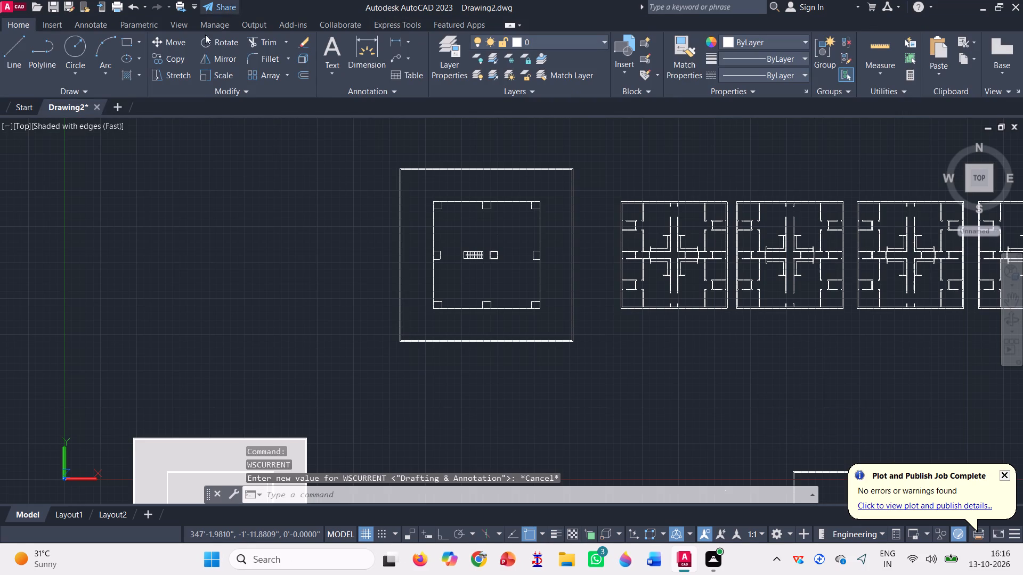
Offset the site plan's outer boundary rectangle 10' inward, between the boundary wall and the building outline.
left_click(303, 75)
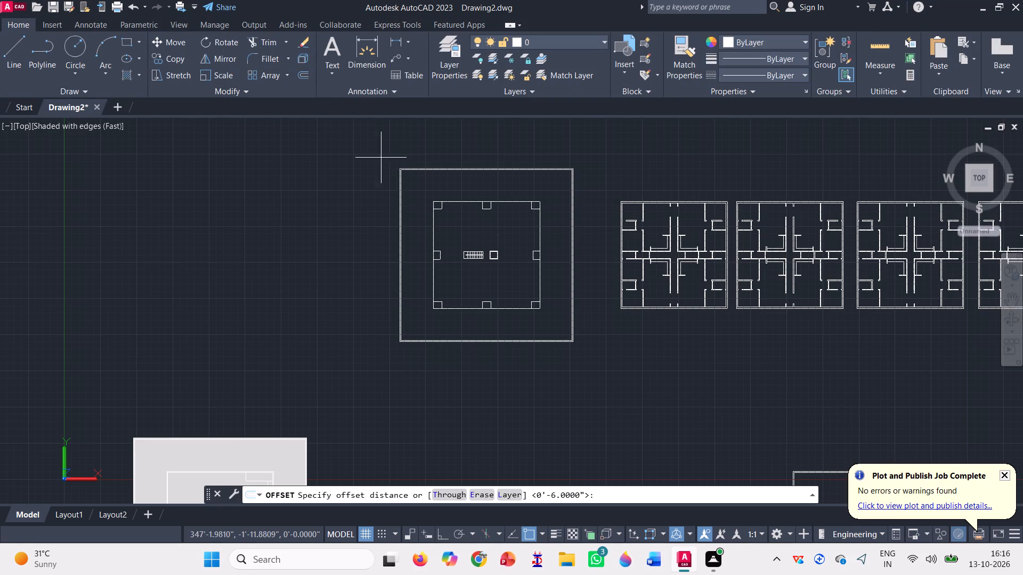
scroll(407, 169, "up", 6)
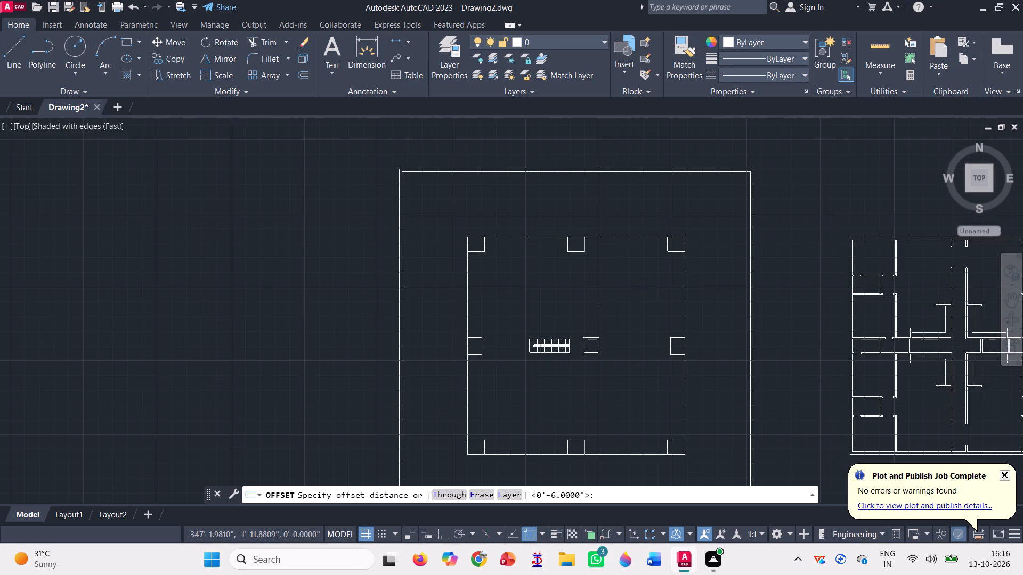
scroll(412, 182, "up", 3)
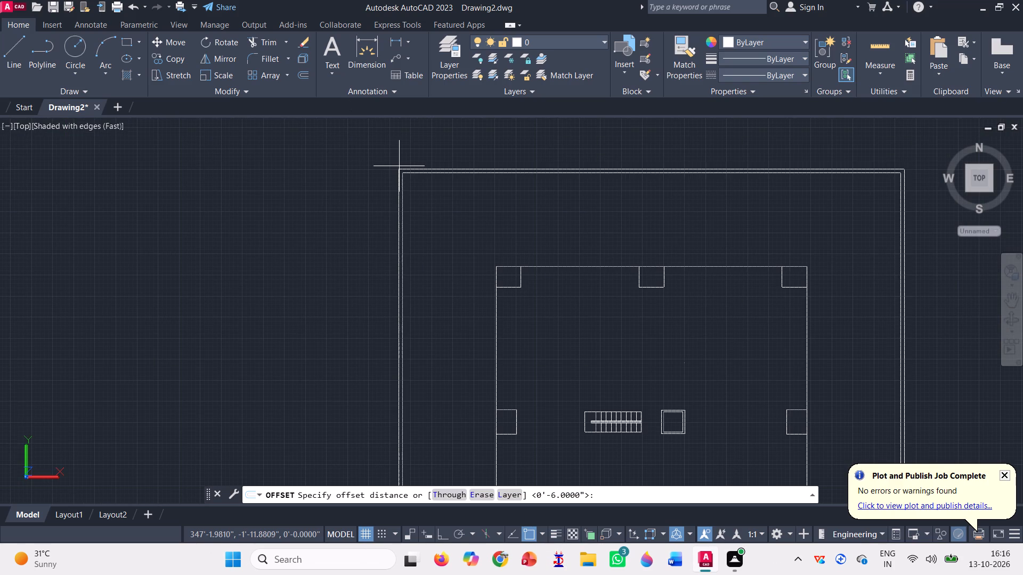
type("10'")
key("Return")
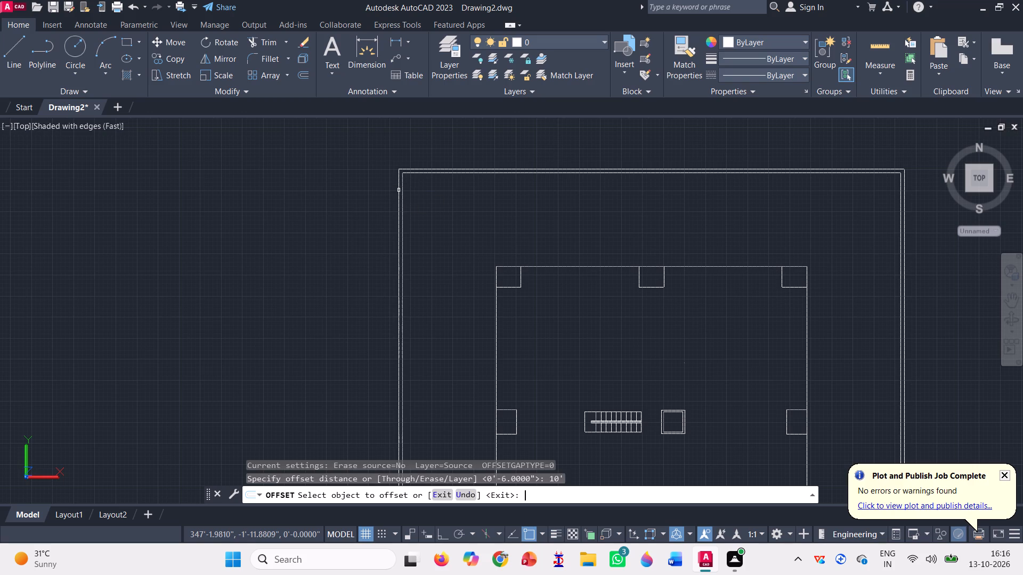
left_click(405, 199)
left_click(405, 198)
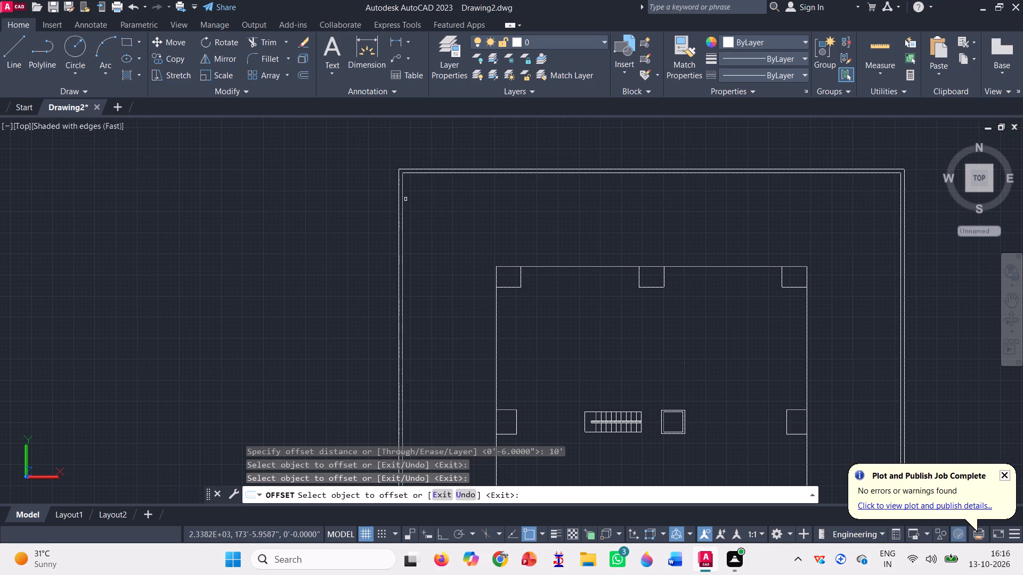
left_click(399, 197)
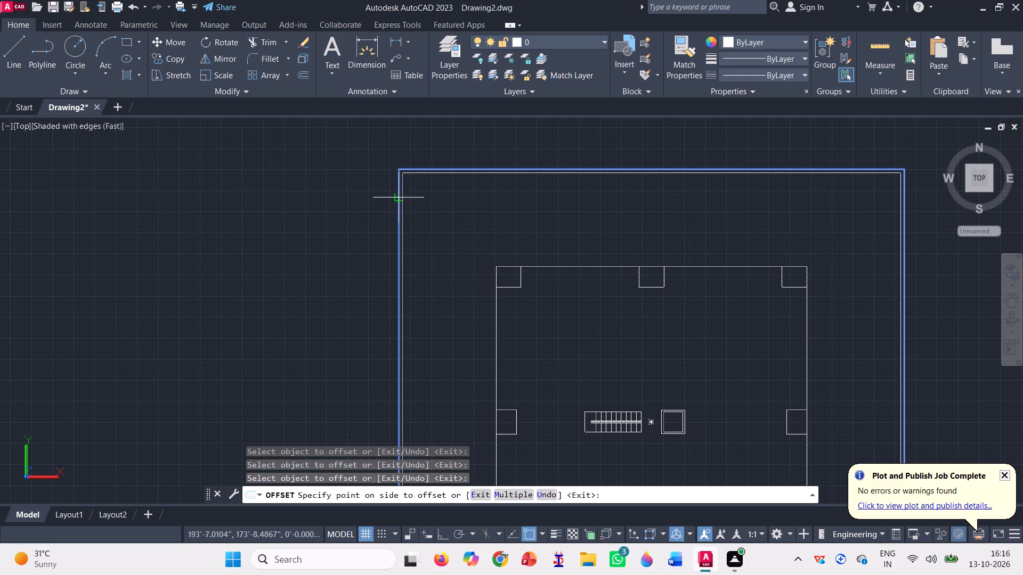
scroll(399, 196, "down", 2)
left_click(417, 206)
scroll(466, 191, "down", 2)
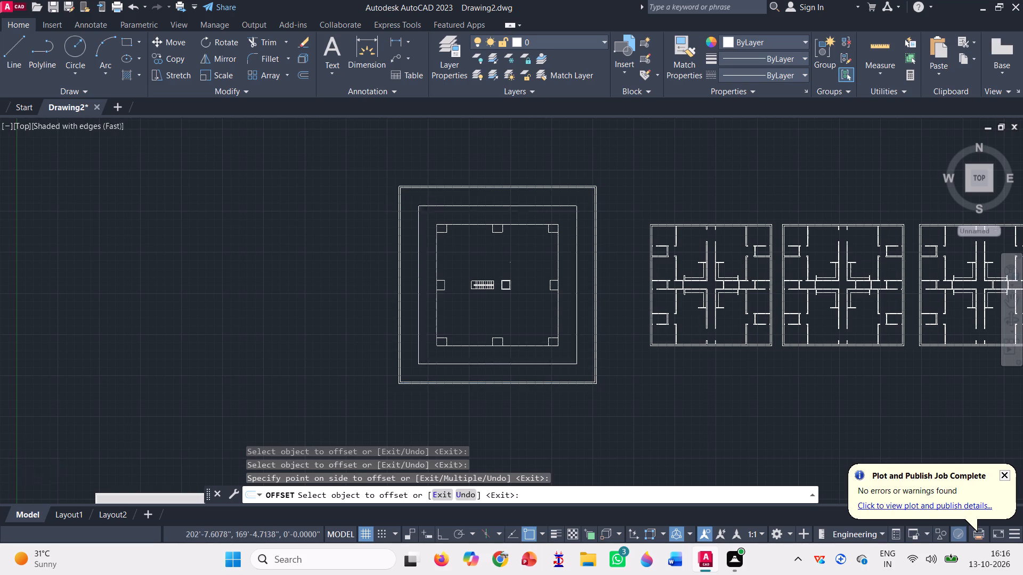
key("Escape")
Copy the inner offset rectangle from the site plan onto the 3D building's base, using the boundary's north-west outer corner as base point.
scroll(443, 212, "up", 2)
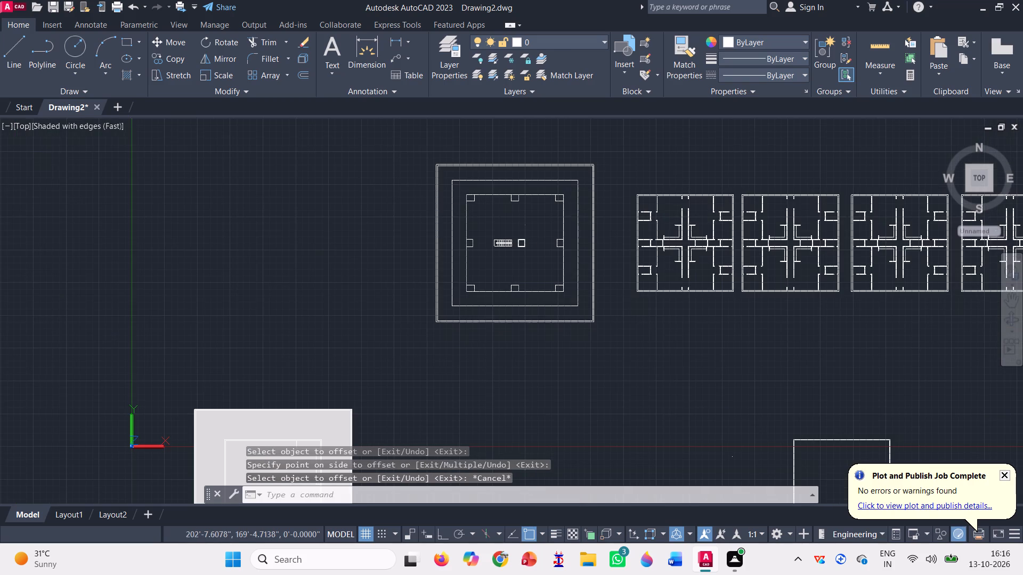
left_click(179, 54)
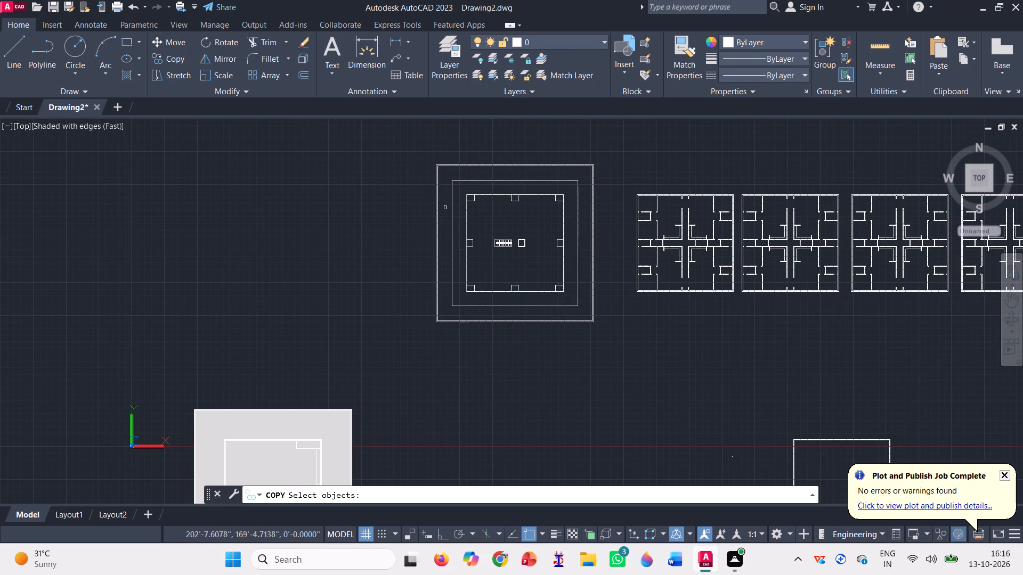
left_click(452, 209)
key("space")
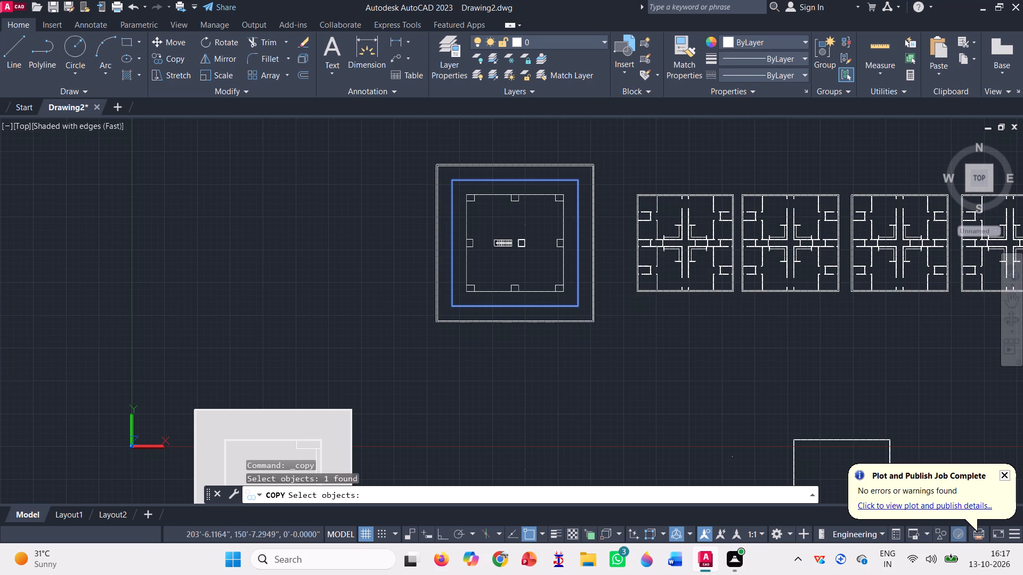
scroll(444, 151, "up", 5)
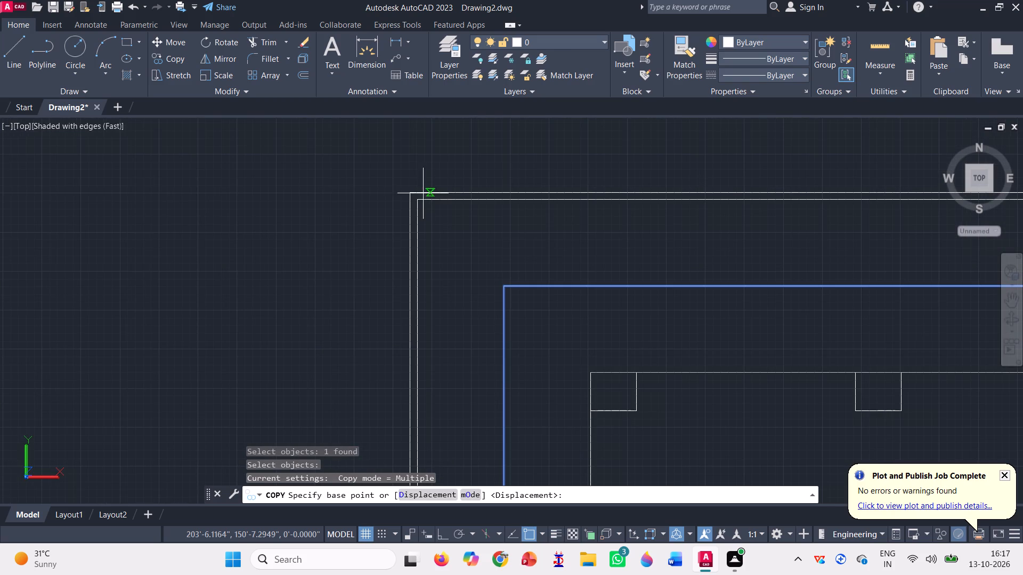
left_click(412, 195)
scroll(456, 211, "down", 3)
scroll(542, 187, "down", 2)
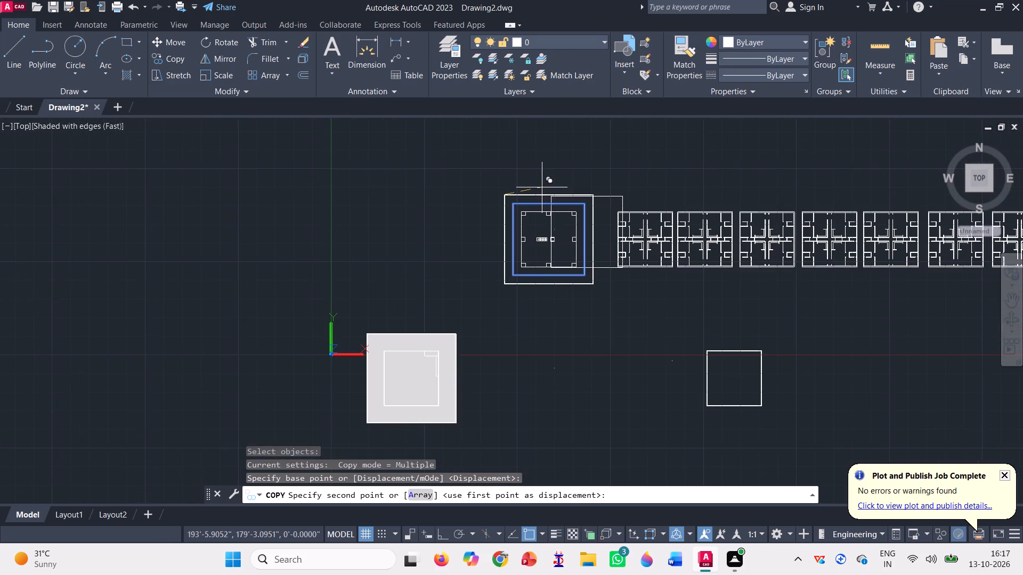
scroll(378, 361, "up", 2)
scroll(344, 302, "up", 3)
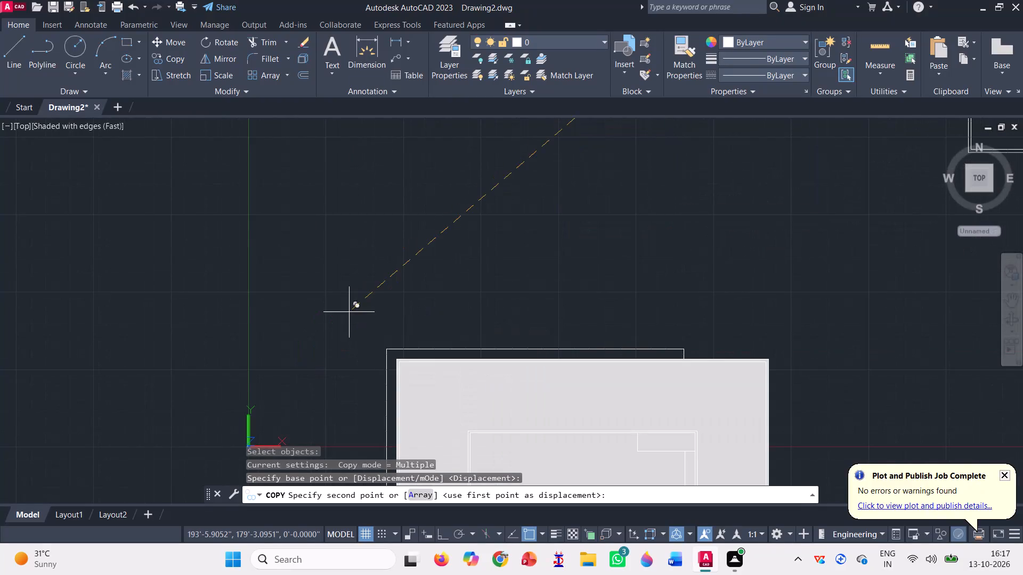
scroll(413, 391, "up", 3)
scroll(361, 310, "up", 3)
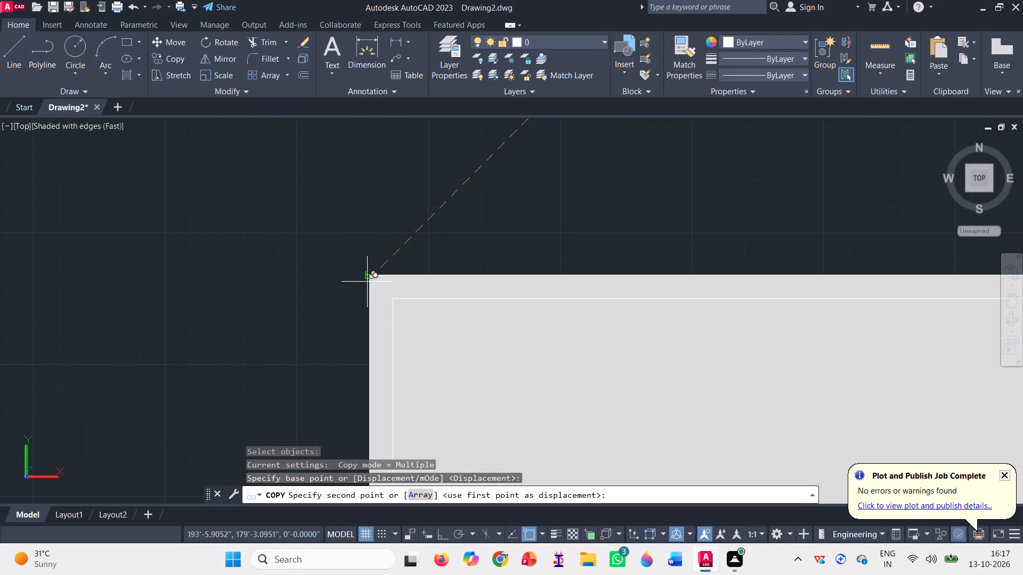
left_click(372, 273)
scroll(372, 272, "down", 8)
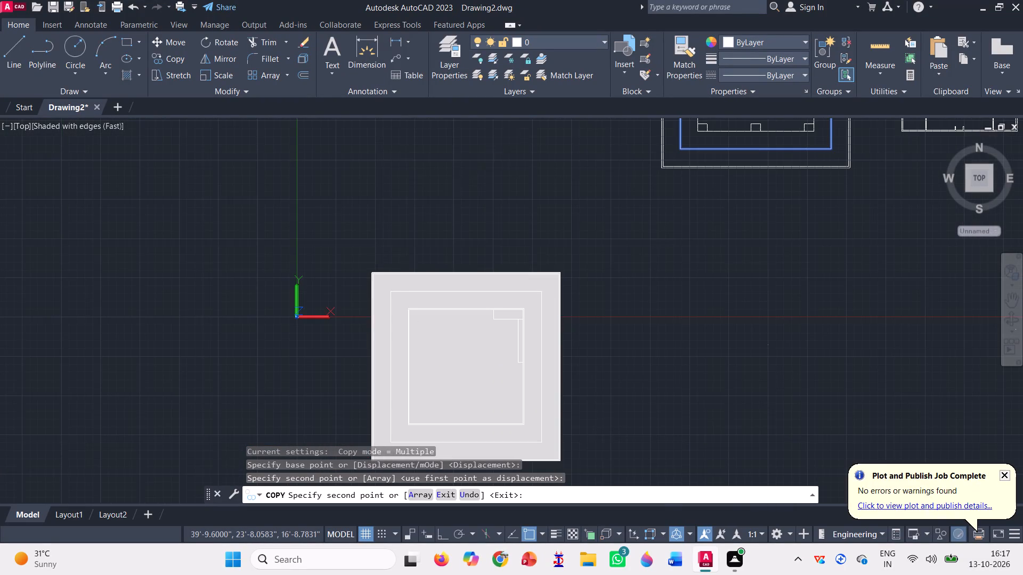
scroll(397, 257, "down", 1)
key("Escape")
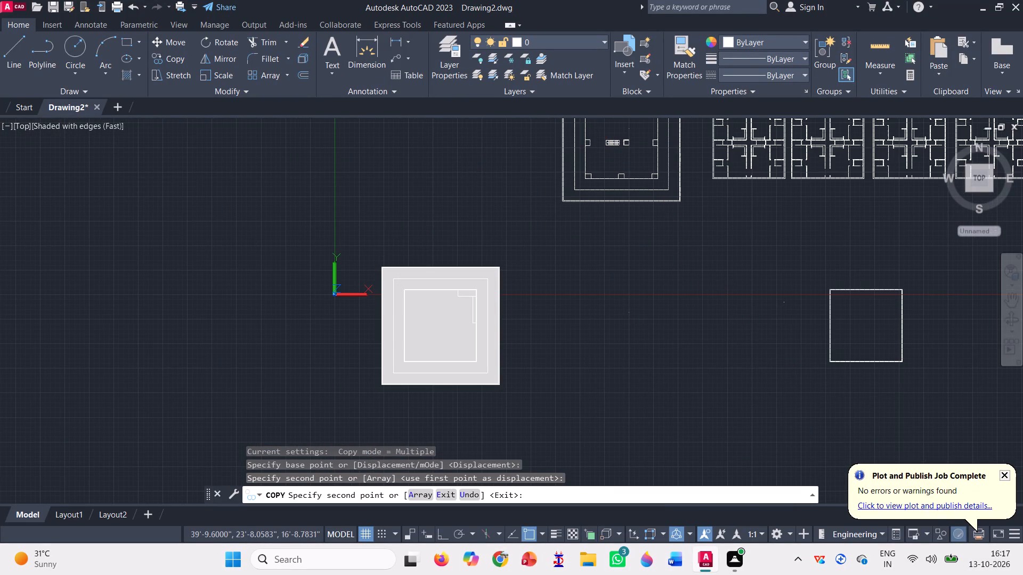
Change the workspace to 3D Modeling.
scroll(579, 367, "down", 1)
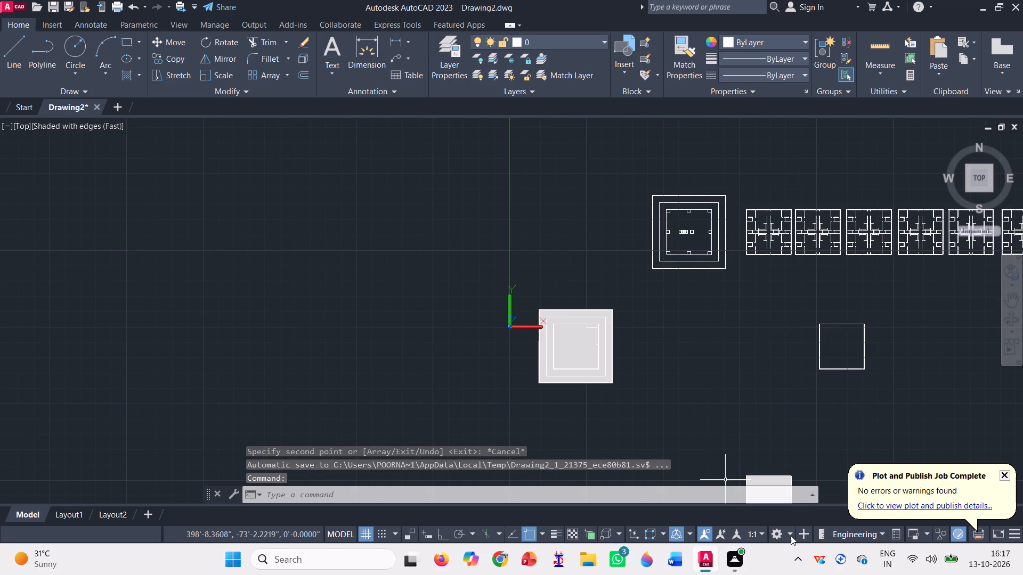
left_click(791, 533)
left_click(785, 452)
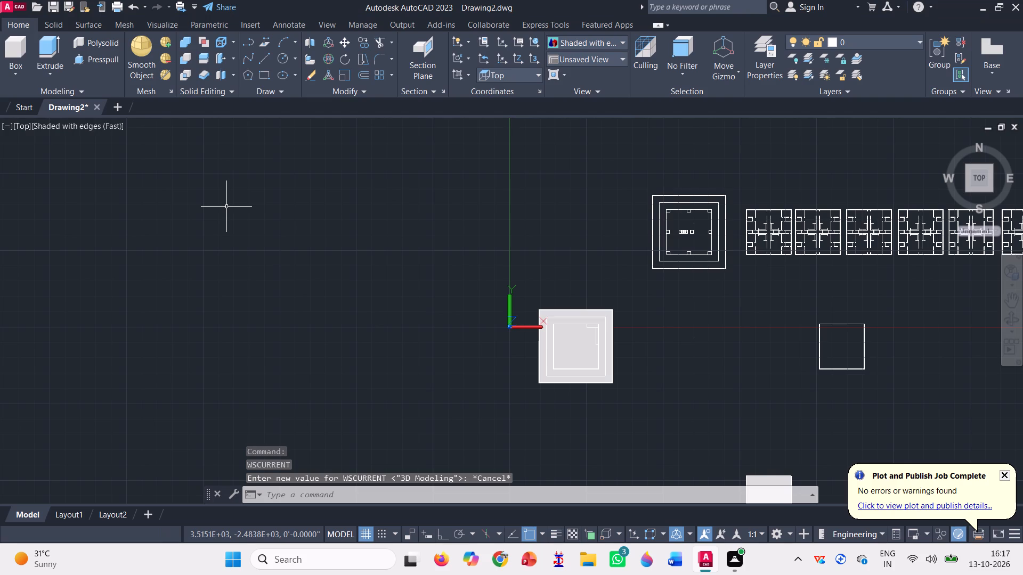
Switch to the SW Isometric view of the 3D building and its walled base.
left_click(24, 127)
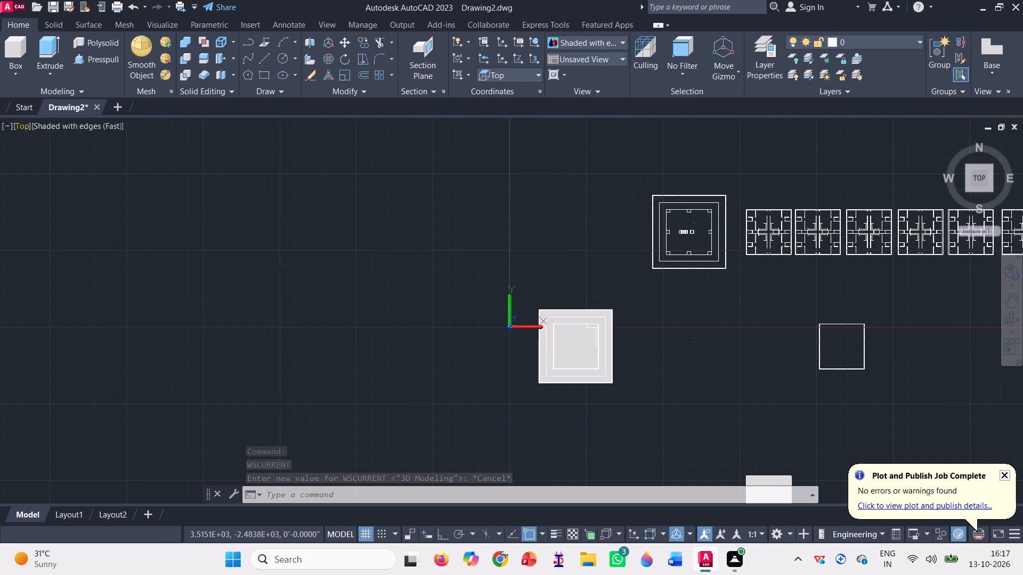
left_click(16, 124)
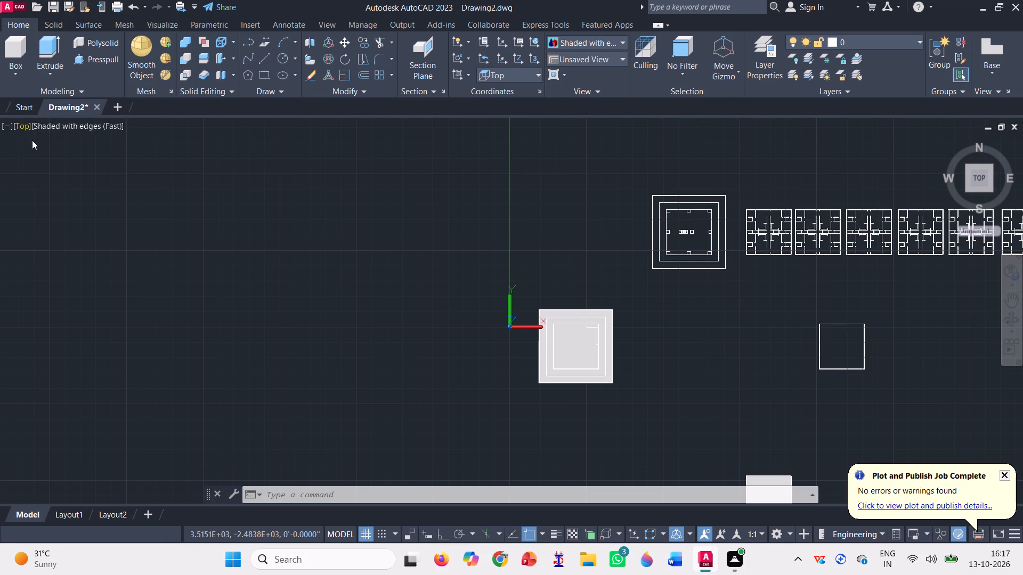
left_click(27, 129)
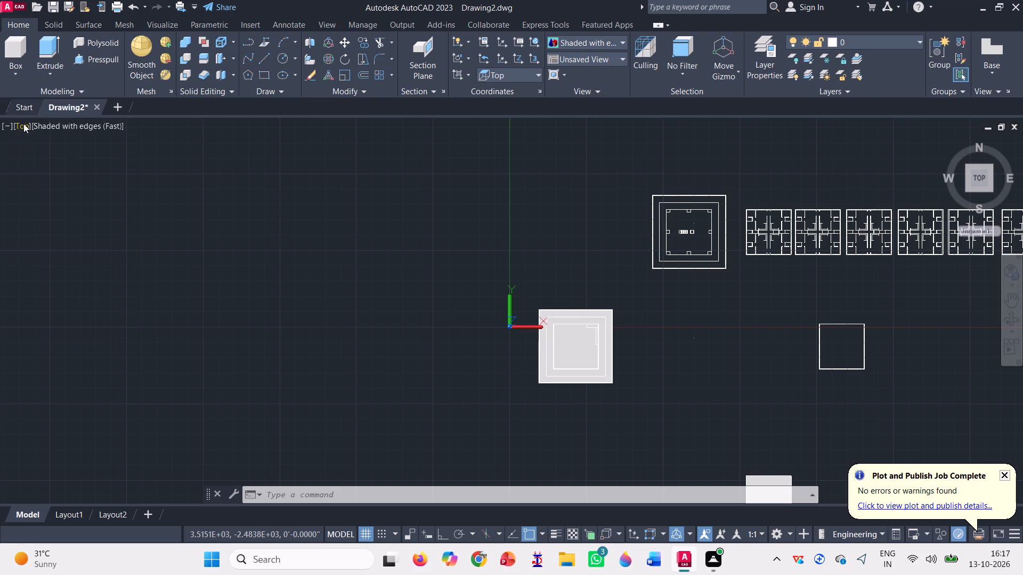
left_click(25, 126)
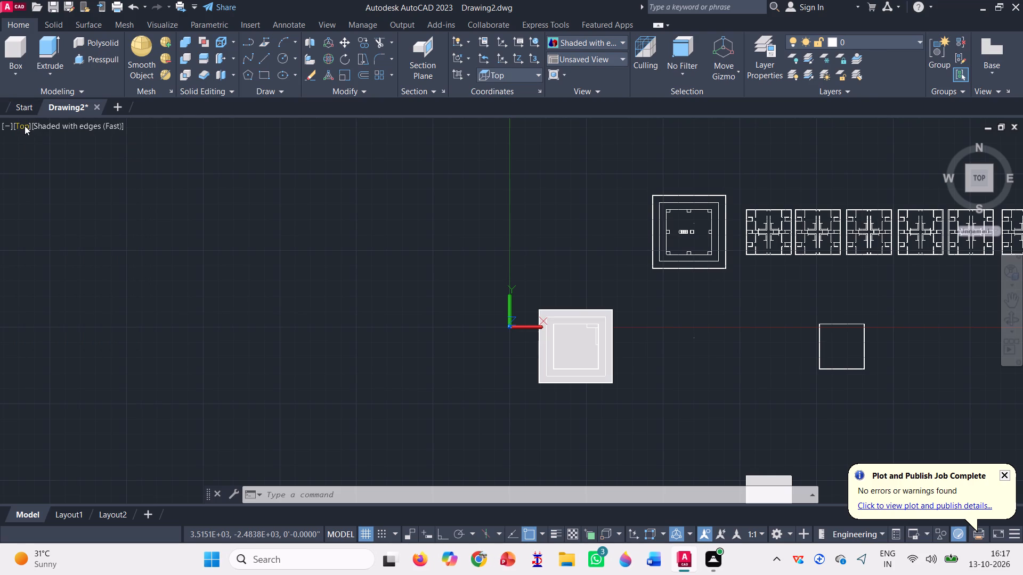
left_click(25, 126)
right_click(321, 248)
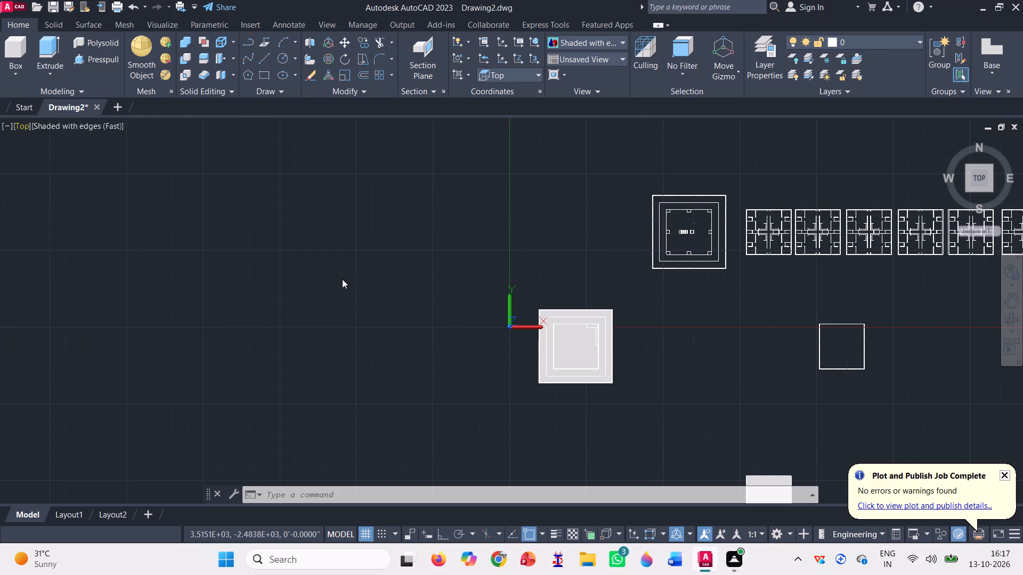
left_click(248, 249)
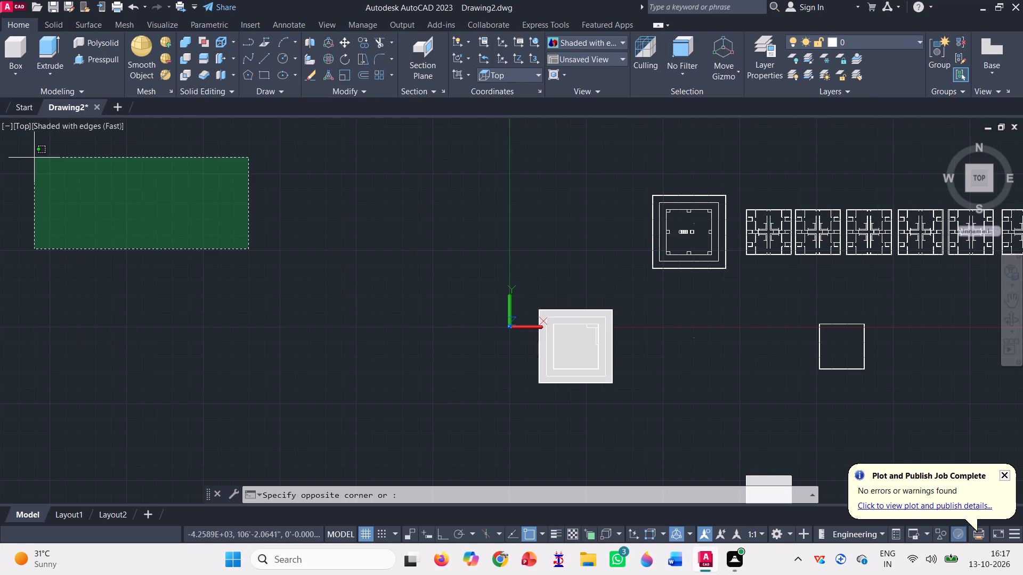
left_click(18, 142)
key("Escape")
key("Escape")
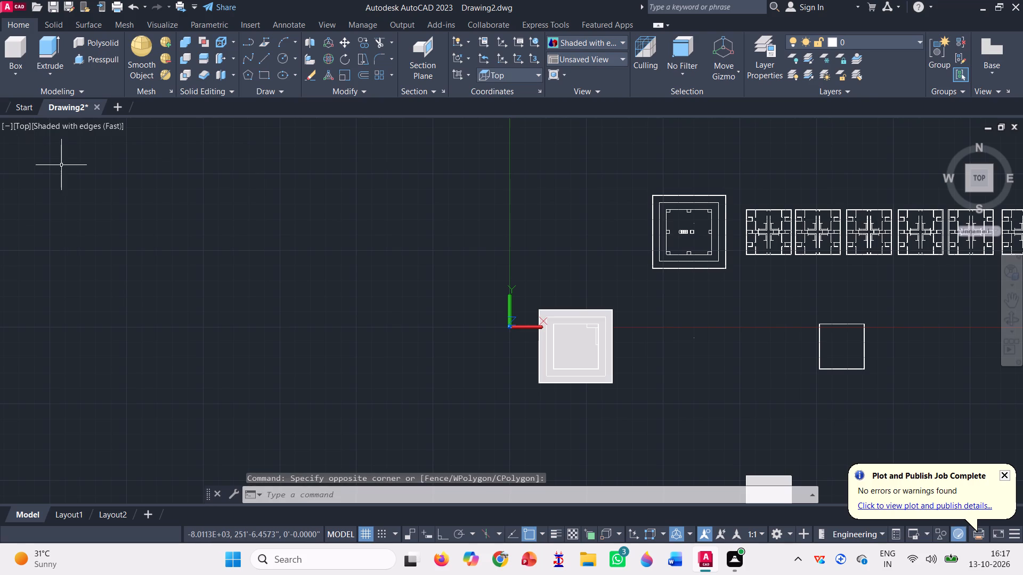
key("Escape")
left_click(22, 131)
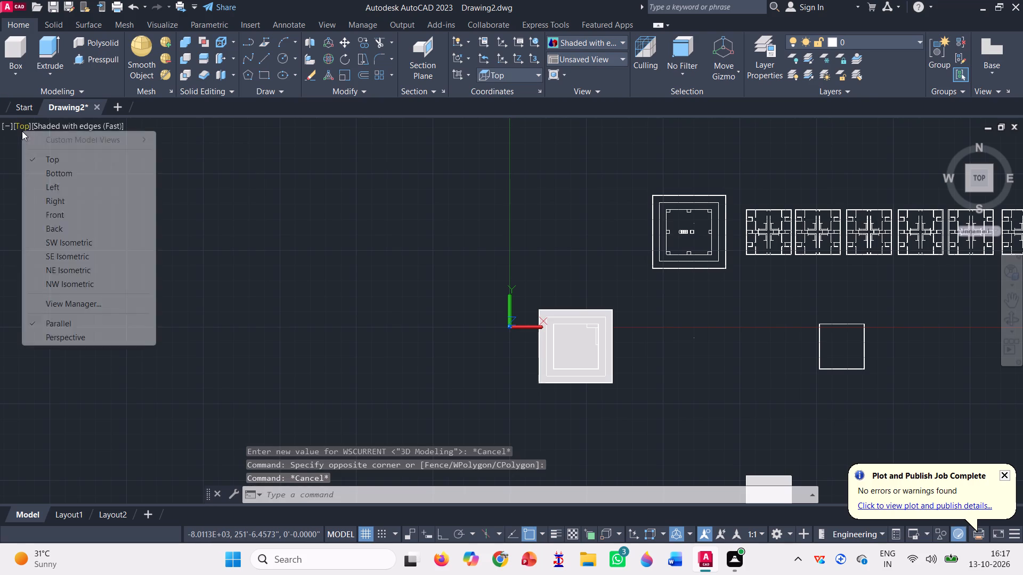
left_click(91, 240)
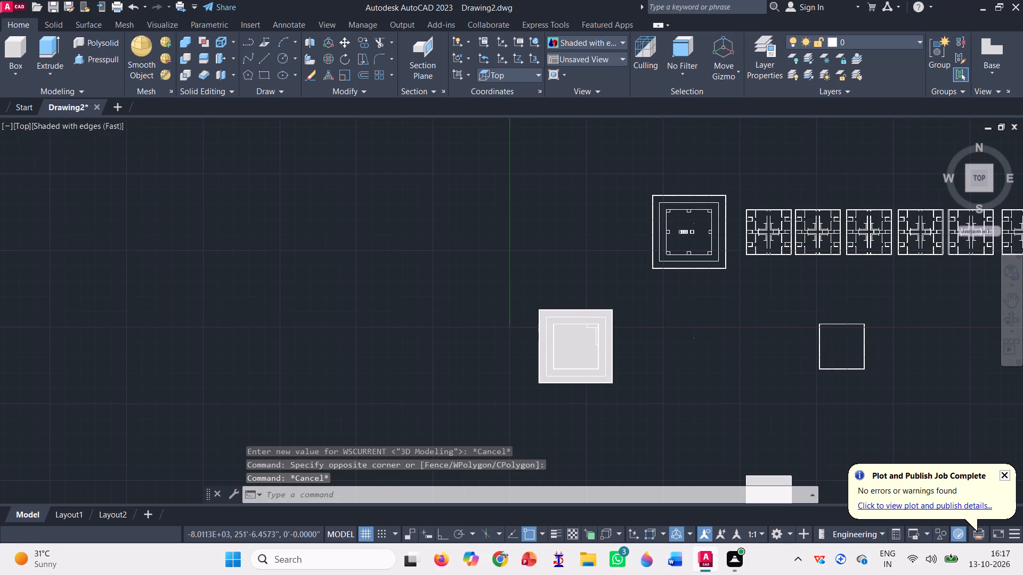
scroll(801, 489, "up", 3)
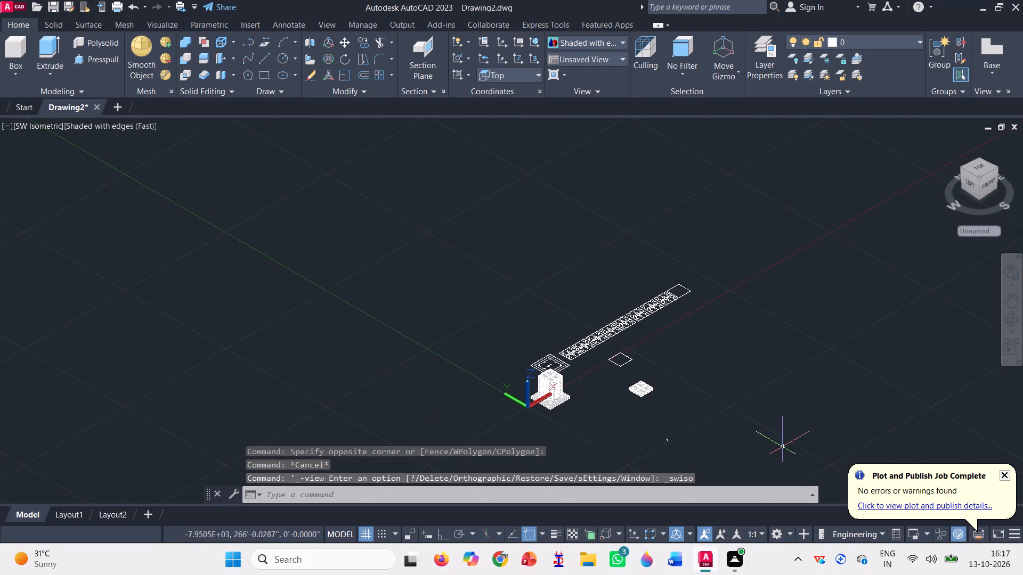
scroll(527, 391, "up", 3)
scroll(645, 423, "up", 2)
scroll(591, 437, "up", 2)
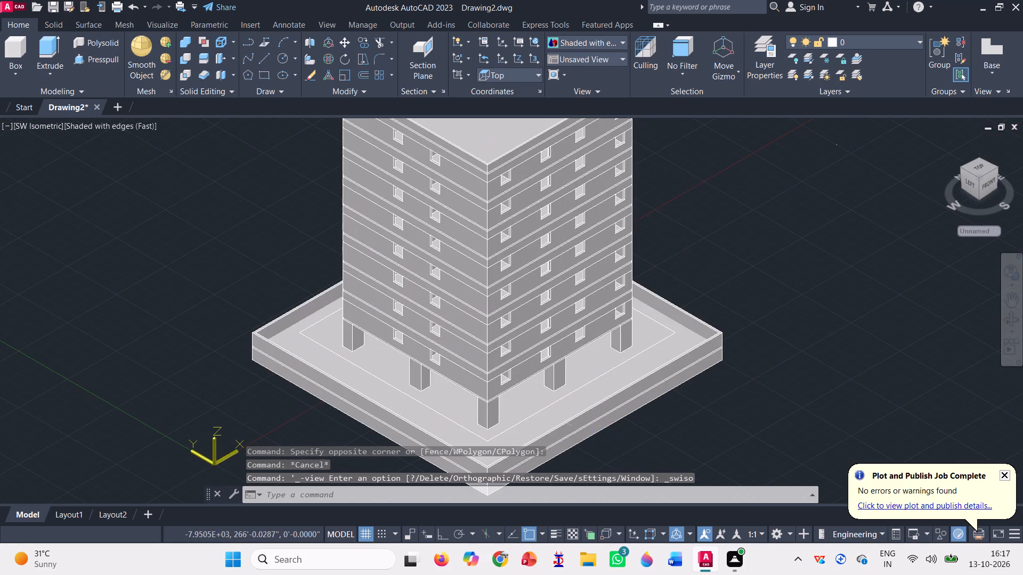
scroll(519, 440, "up", 1)
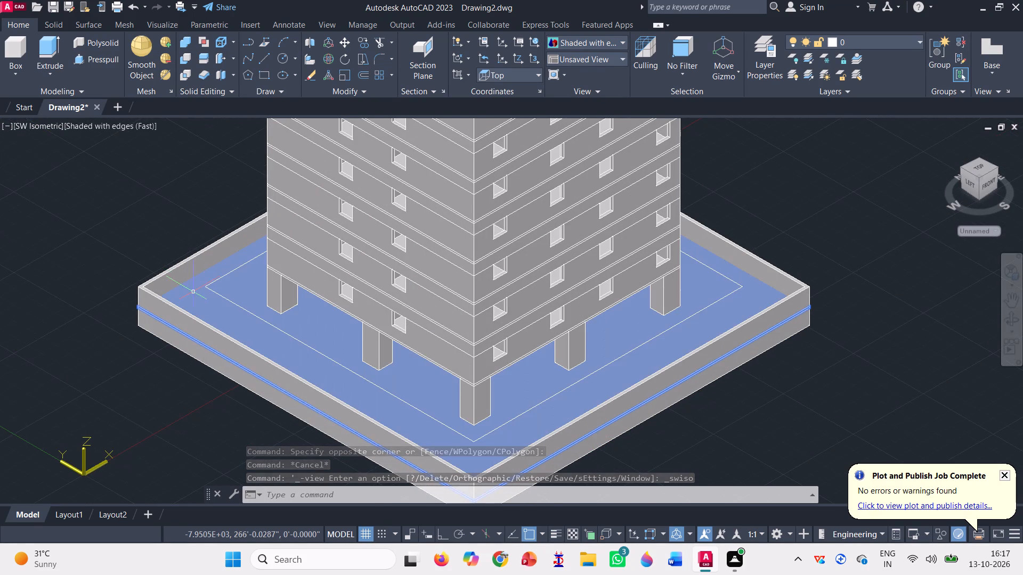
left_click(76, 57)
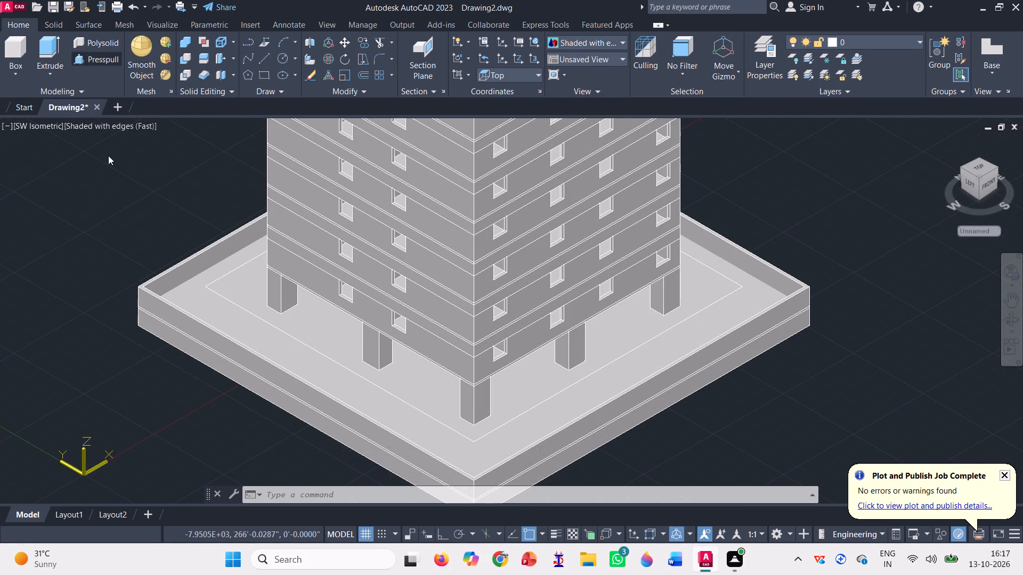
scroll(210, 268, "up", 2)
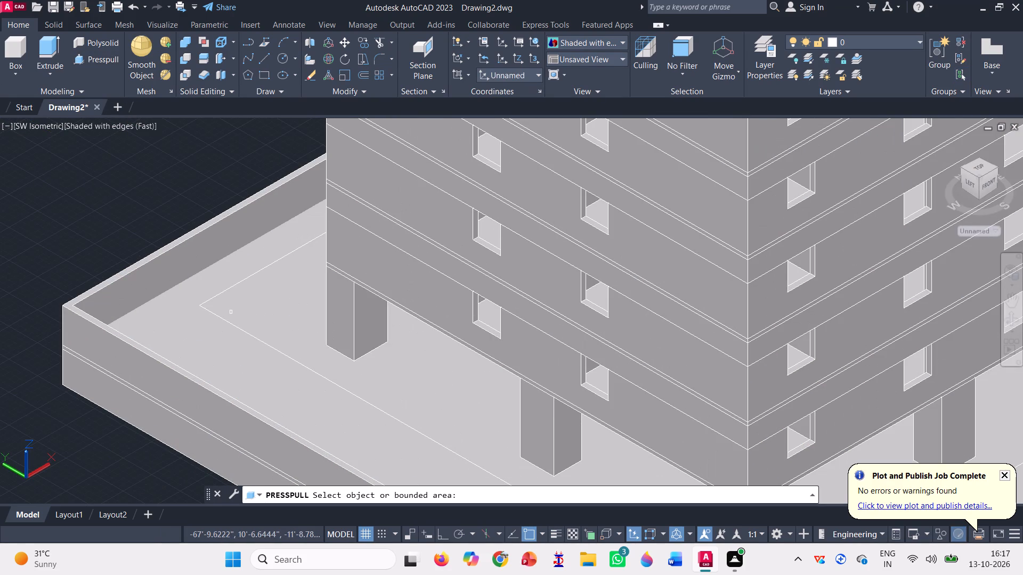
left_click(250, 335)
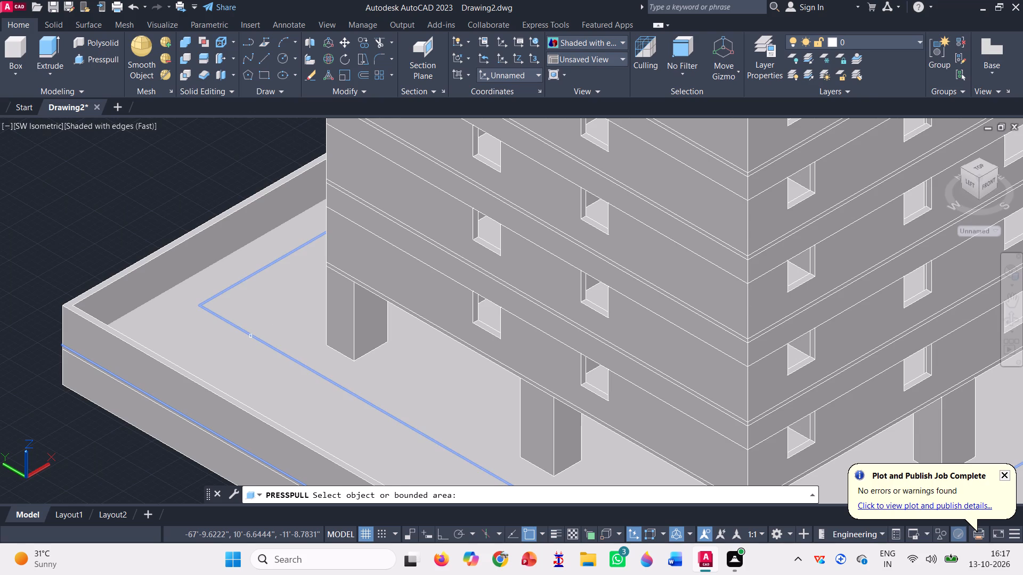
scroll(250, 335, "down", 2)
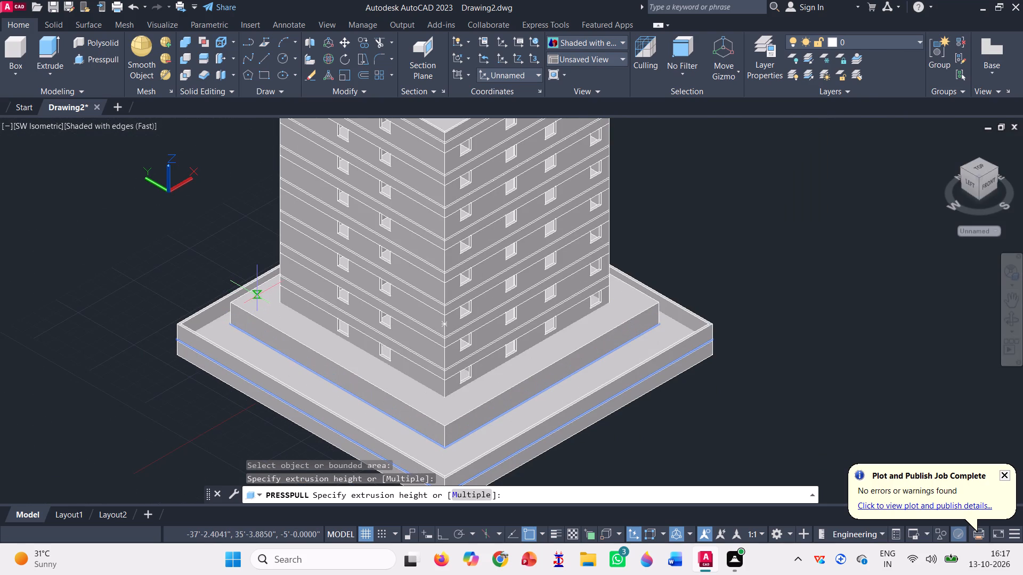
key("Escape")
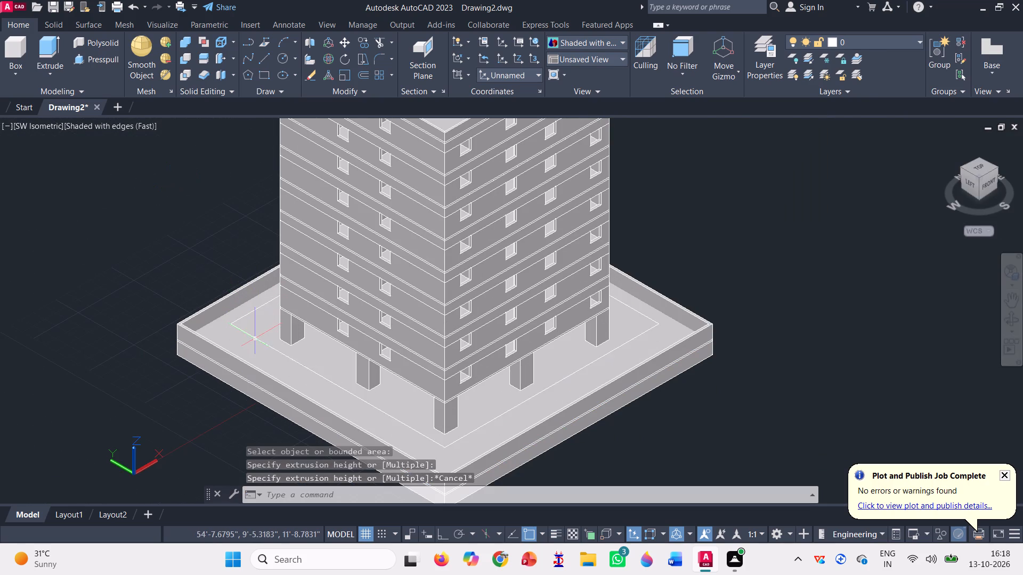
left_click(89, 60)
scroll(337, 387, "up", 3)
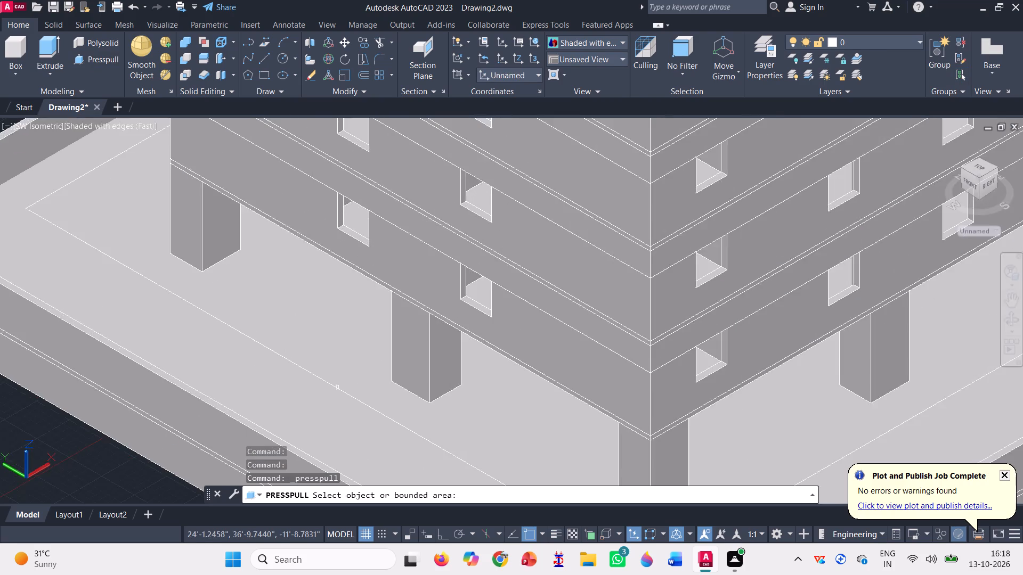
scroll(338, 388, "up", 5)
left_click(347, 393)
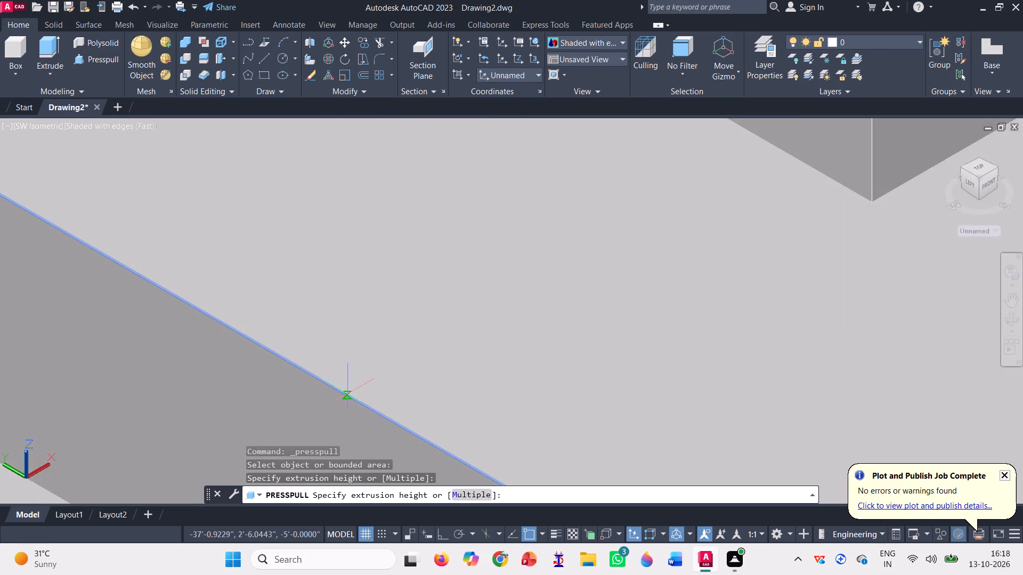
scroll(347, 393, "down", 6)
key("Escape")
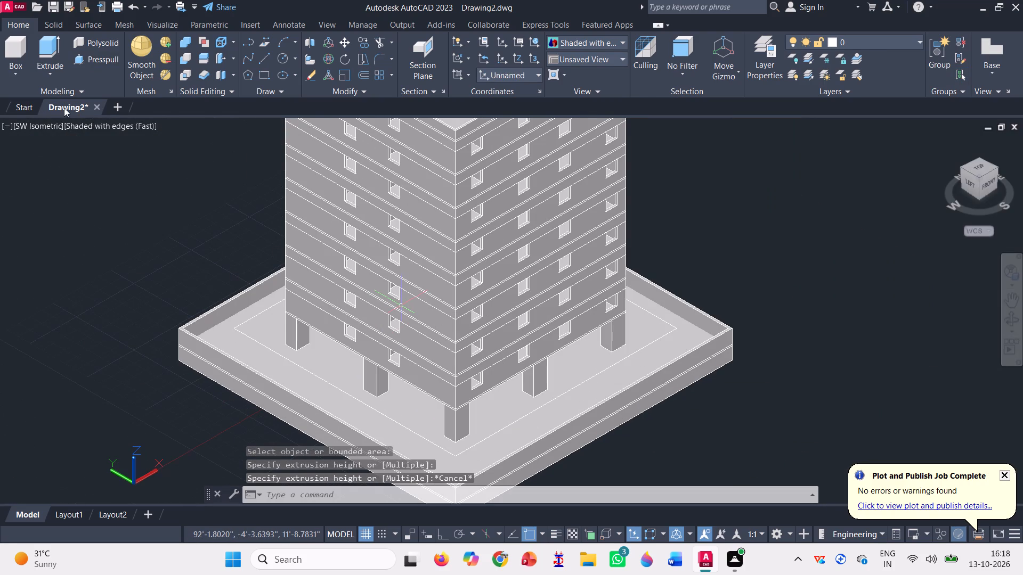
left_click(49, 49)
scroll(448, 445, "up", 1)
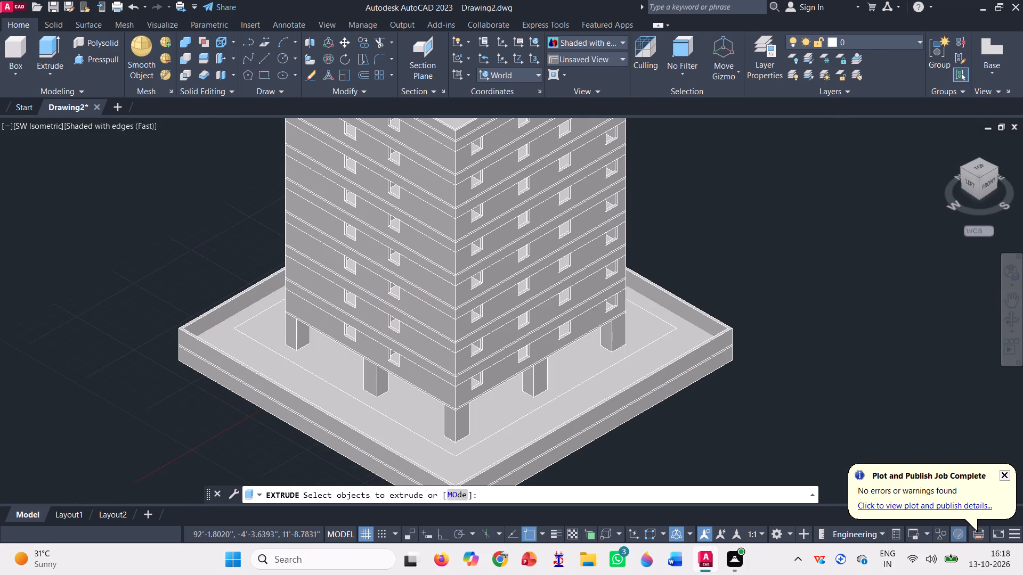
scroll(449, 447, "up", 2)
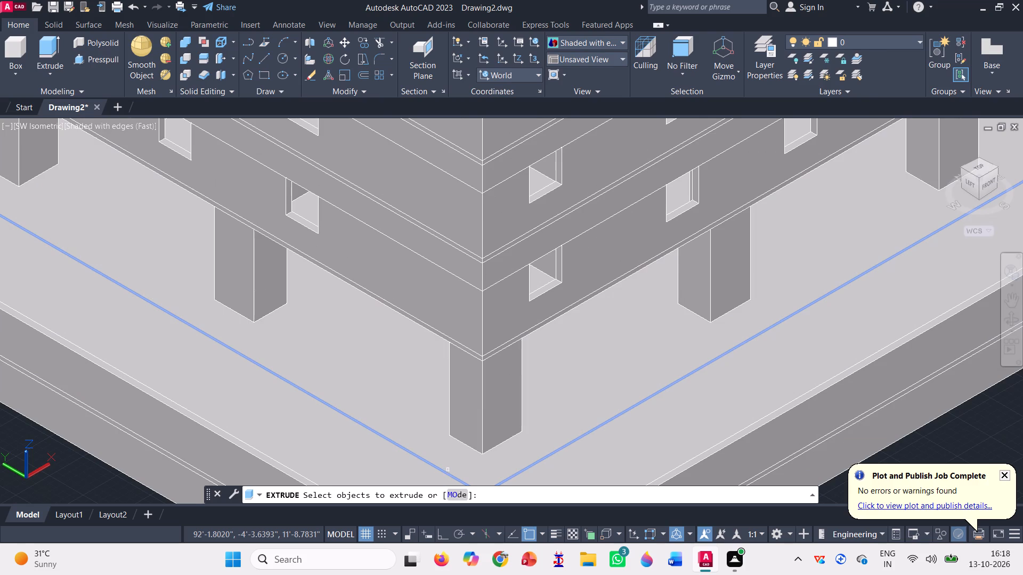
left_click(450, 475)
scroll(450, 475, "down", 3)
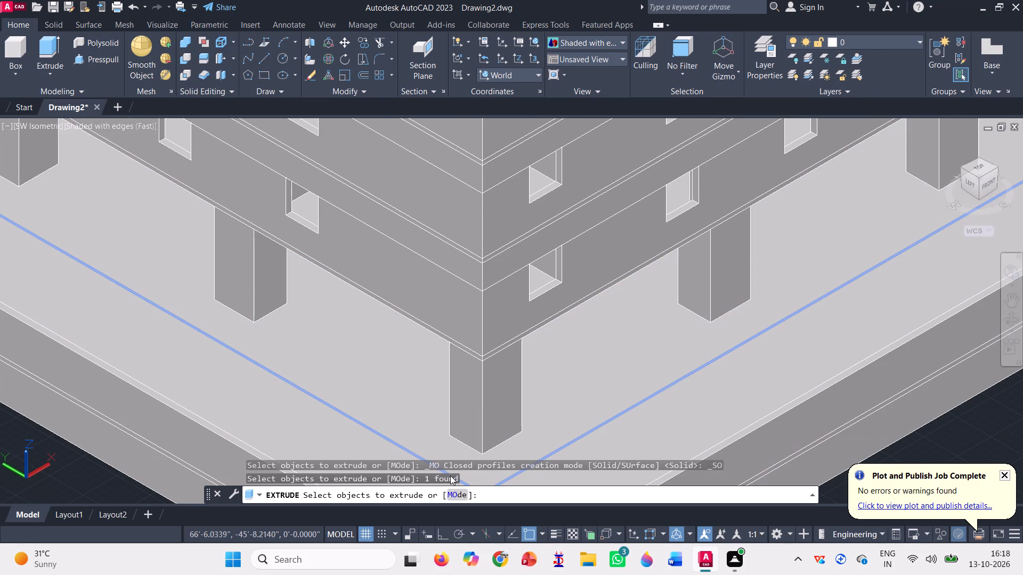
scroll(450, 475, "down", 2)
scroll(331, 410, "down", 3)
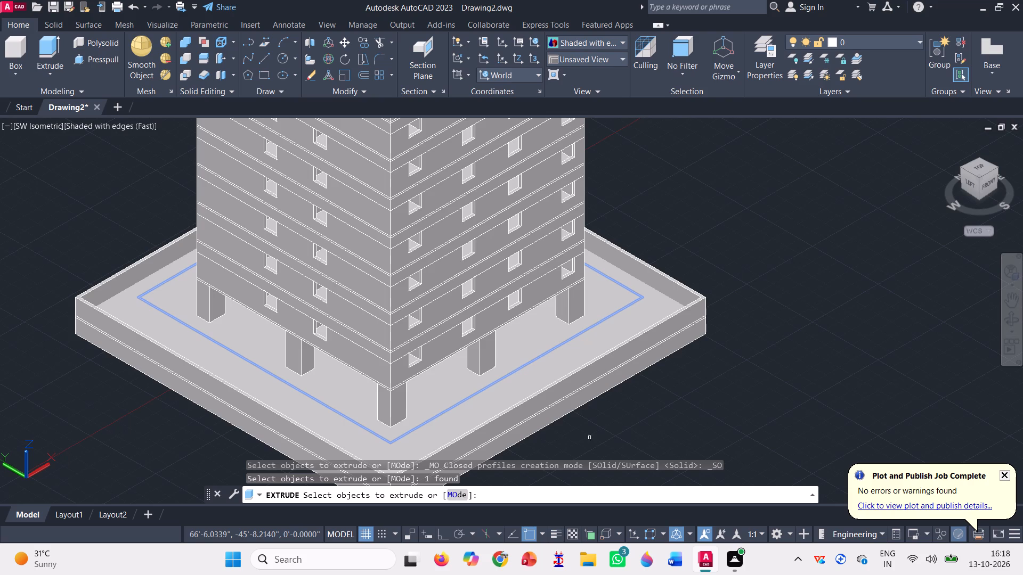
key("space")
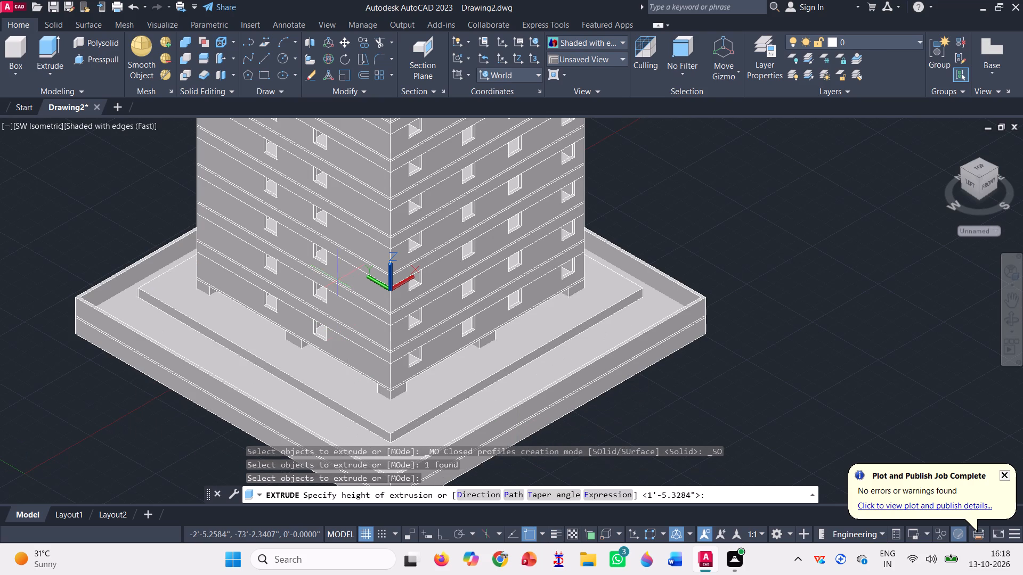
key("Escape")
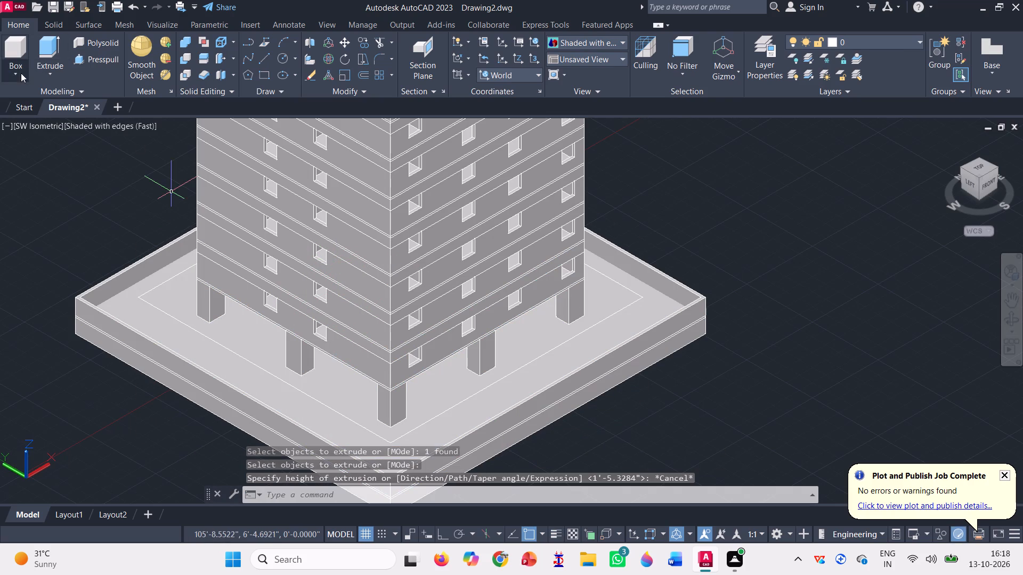
Start a polysolid wall at the inner offset rectangle's north-west corner and run it along the west side to the south-west corner.
left_click(97, 46)
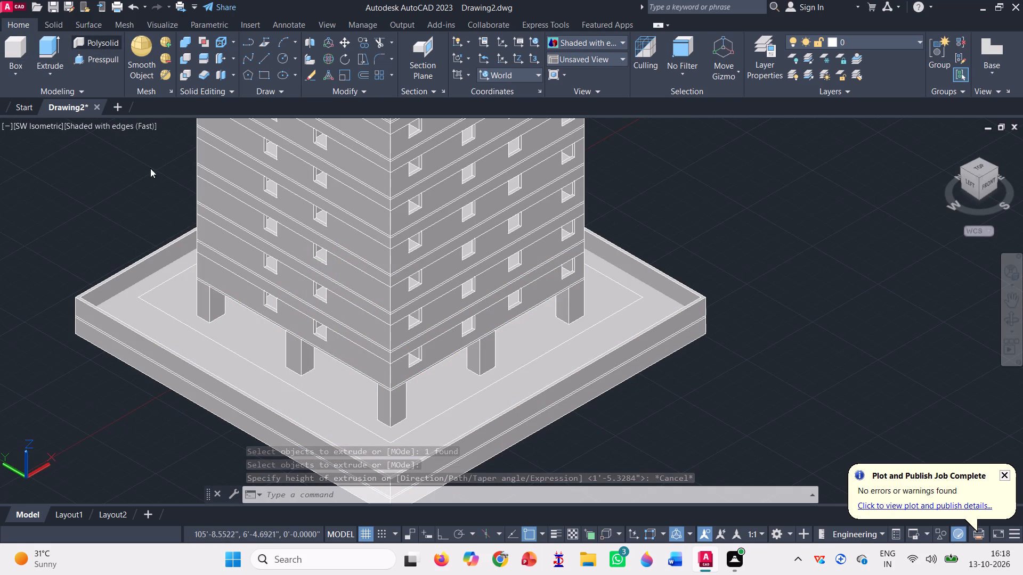
scroll(134, 288, "up", 6)
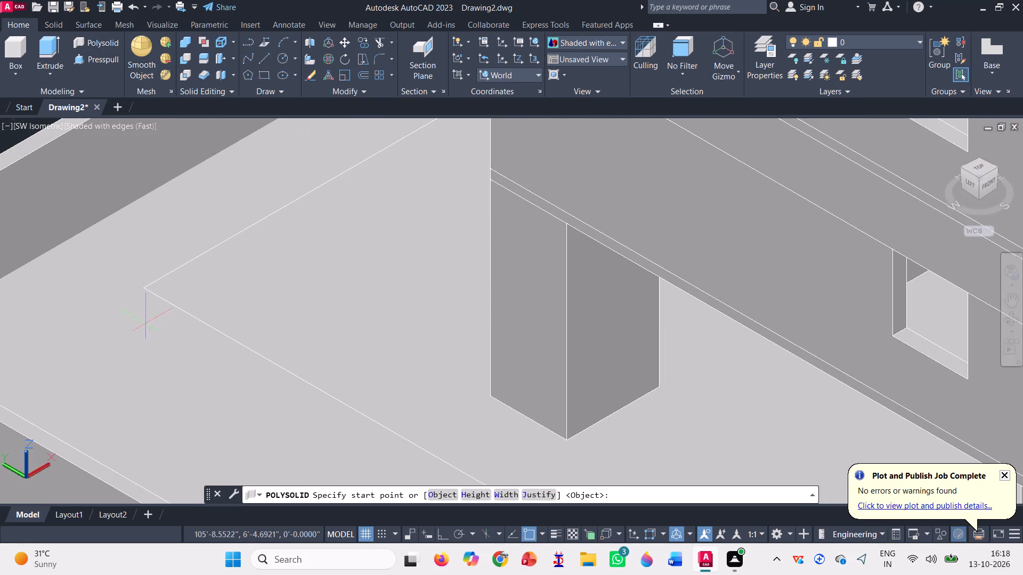
scroll(150, 313, "up", 4)
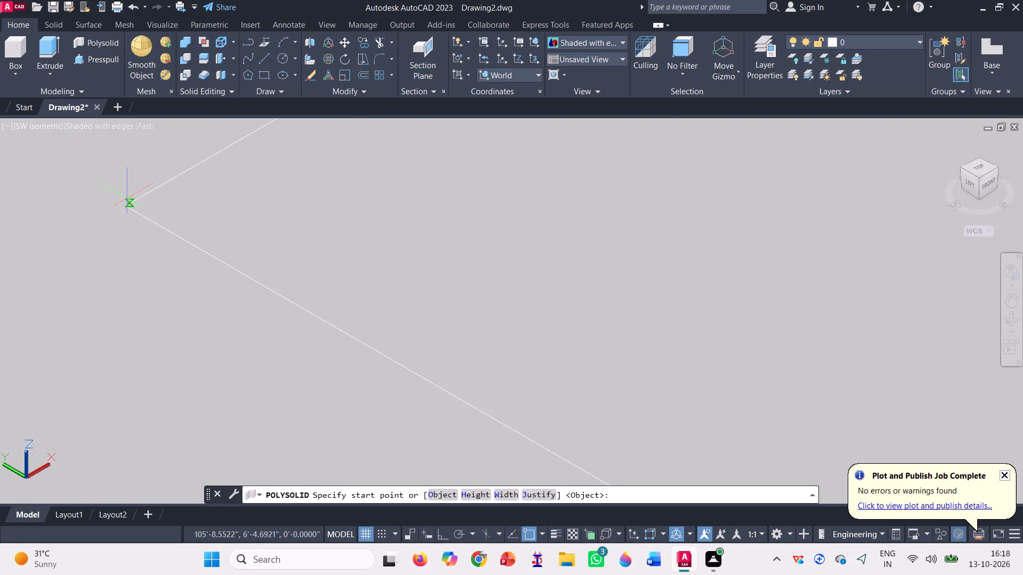
left_click(125, 206)
scroll(92, 252, "down", 6)
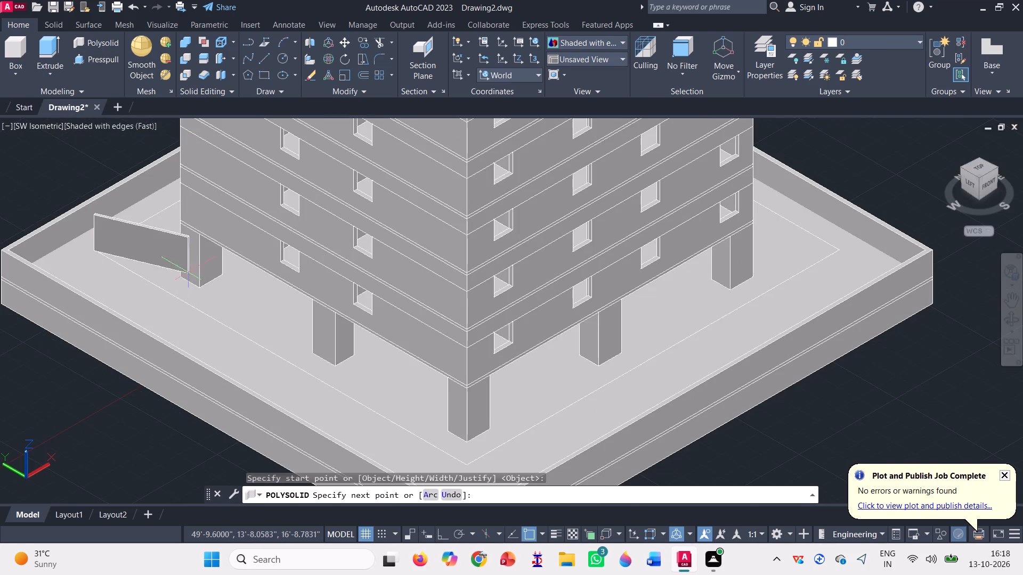
scroll(462, 464, "up", 3)
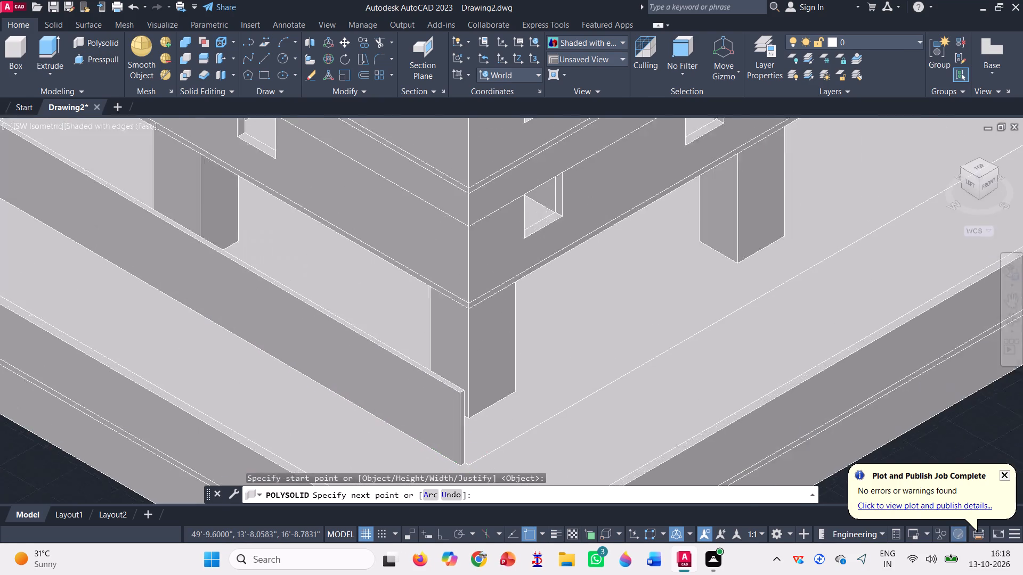
scroll(483, 461, "up", 3)
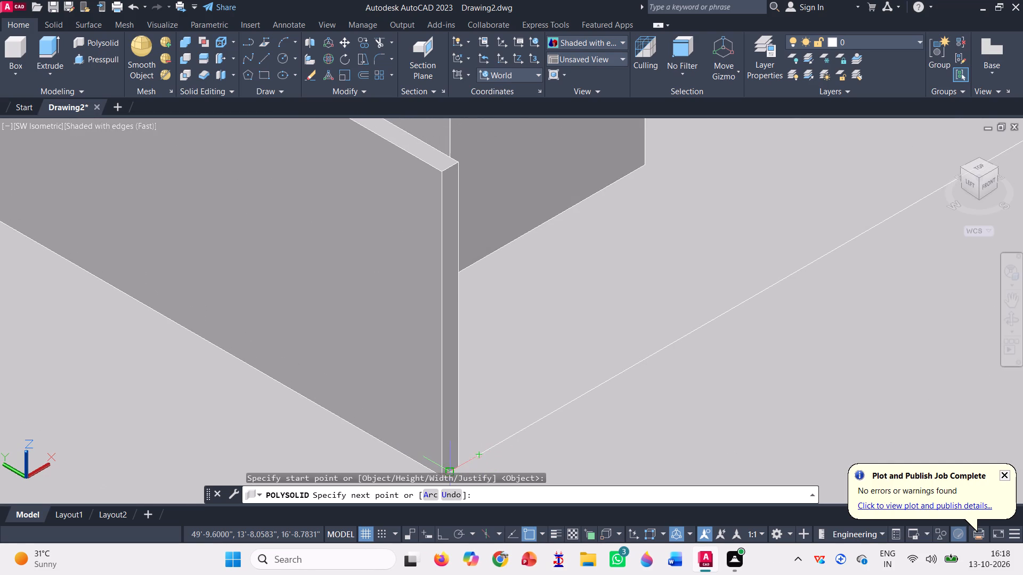
scroll(456, 479, "up", 3)
scroll(435, 416, "down", 2)
scroll(444, 427, "up", 1)
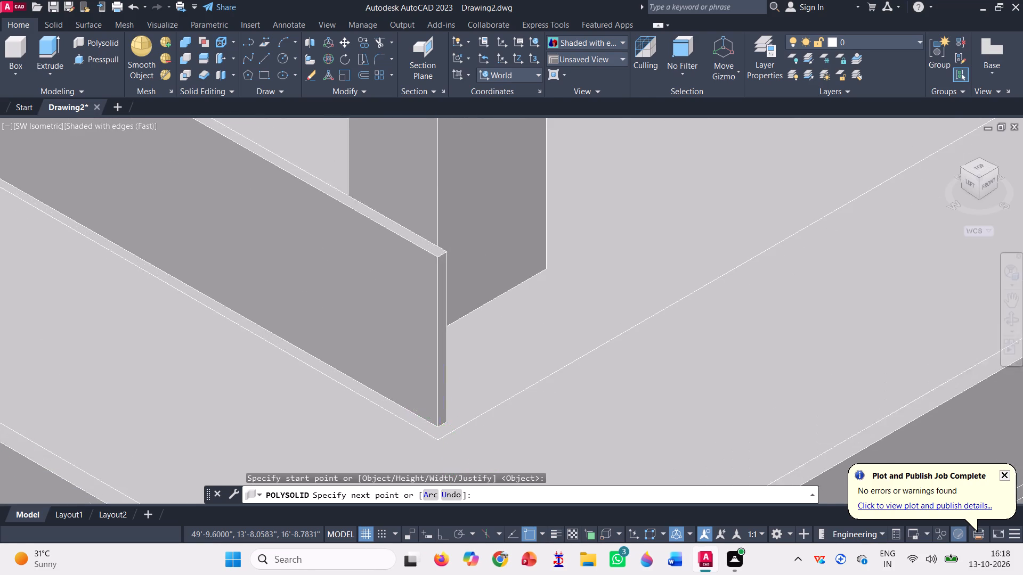
scroll(444, 427, "up", 3)
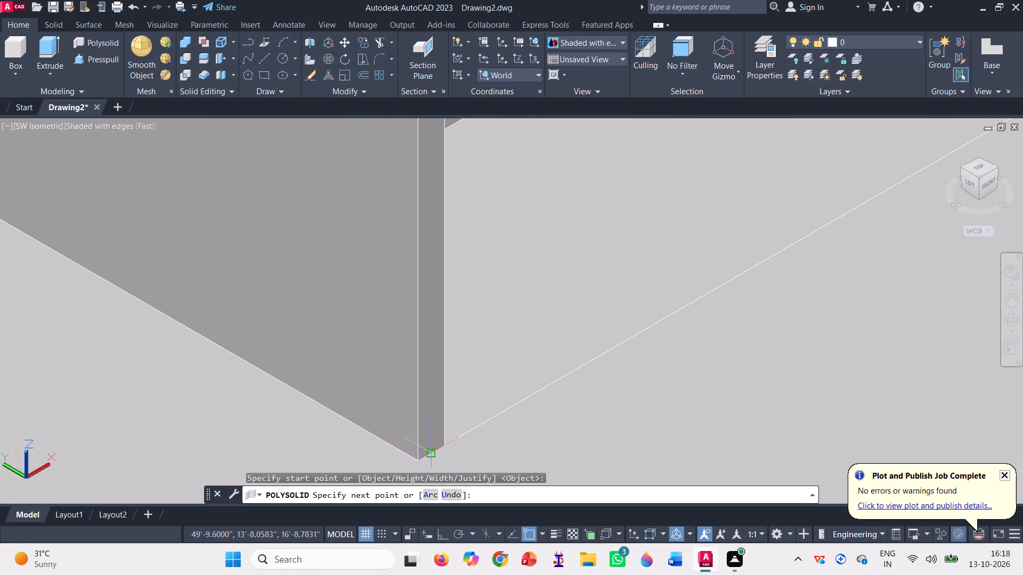
left_click(431, 449)
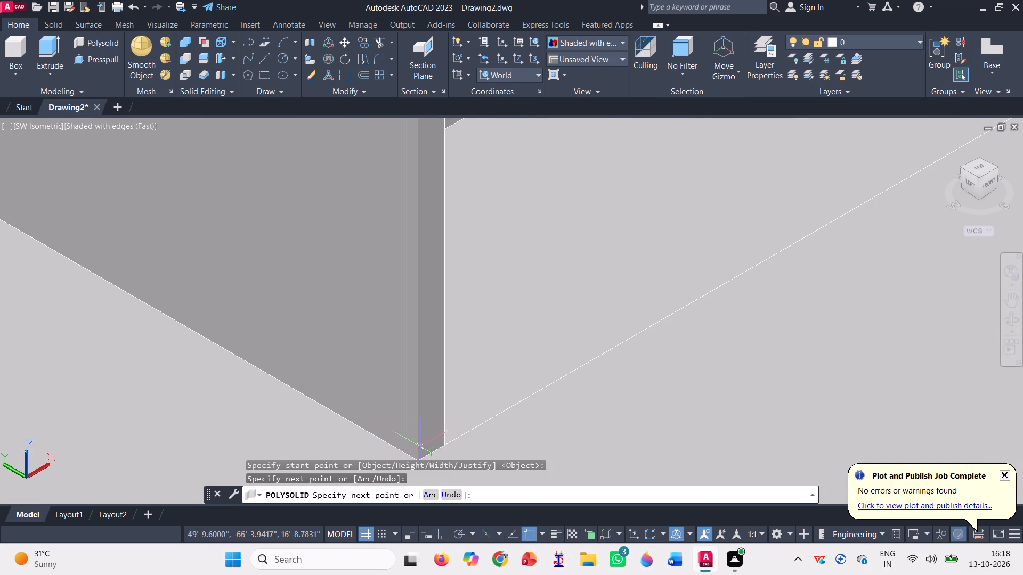
Continue the polysolid wall along the inner offset rectangle's south and east sides, through the south-east corner to the north-east corner.
scroll(370, 429, "down", 8)
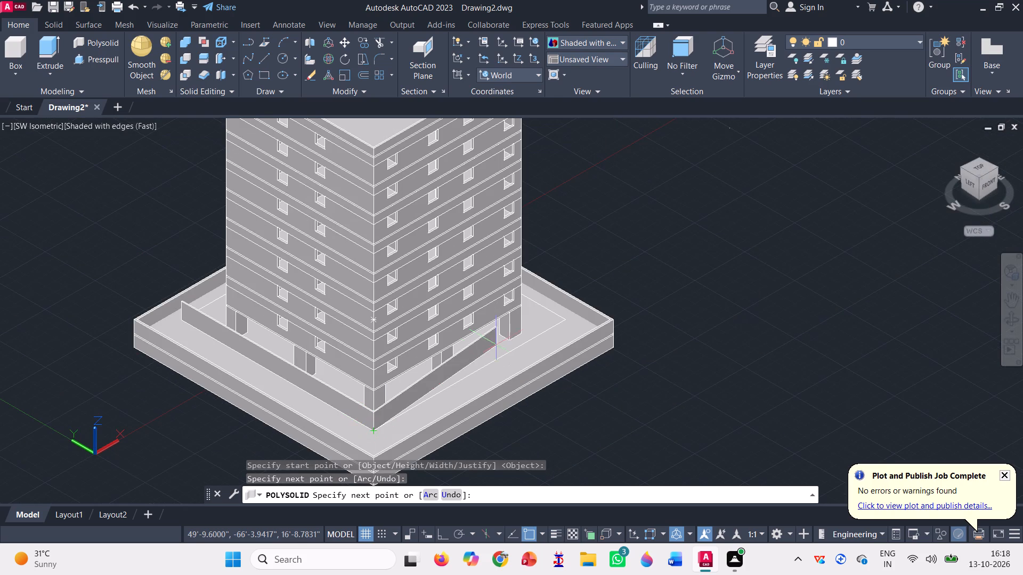
scroll(570, 316, "up", 6)
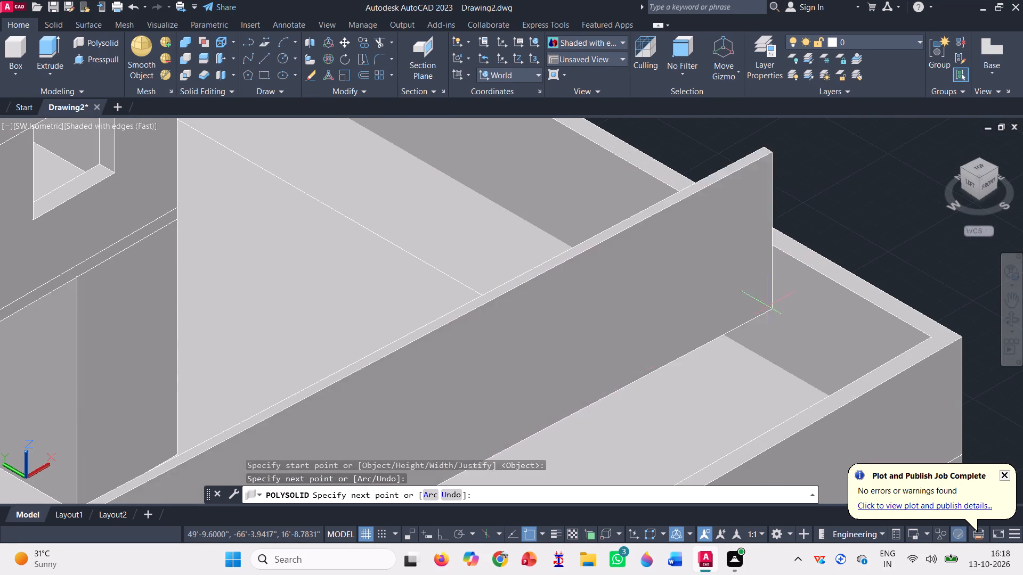
left_click(1010, 314)
left_click_drag(654, 201, 620, 250)
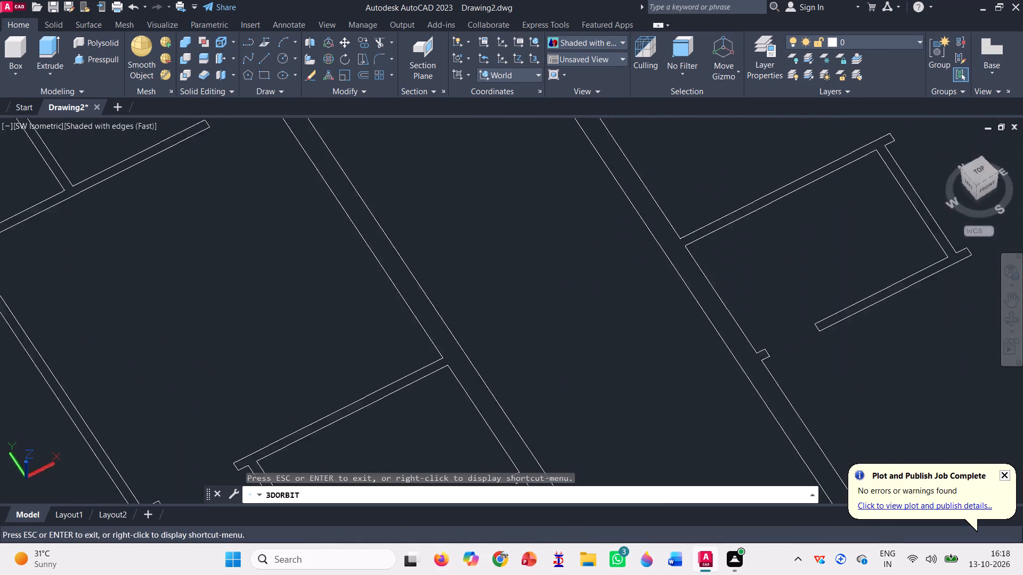
left_click_drag(620, 250, 500, 285)
scroll(540, 252, "down", 17)
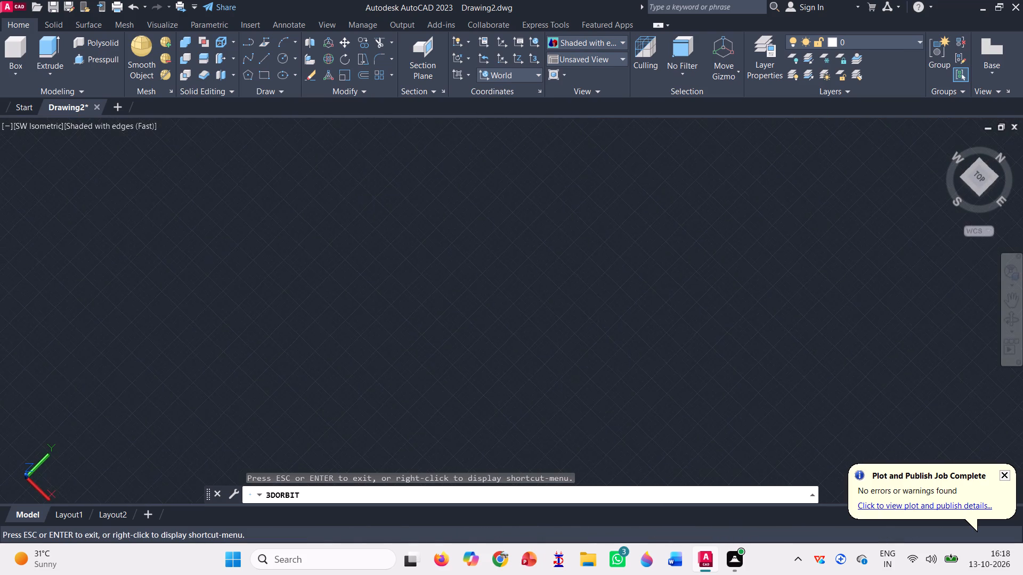
scroll(708, 242, "down", 19)
scroll(586, 262, "down", 8)
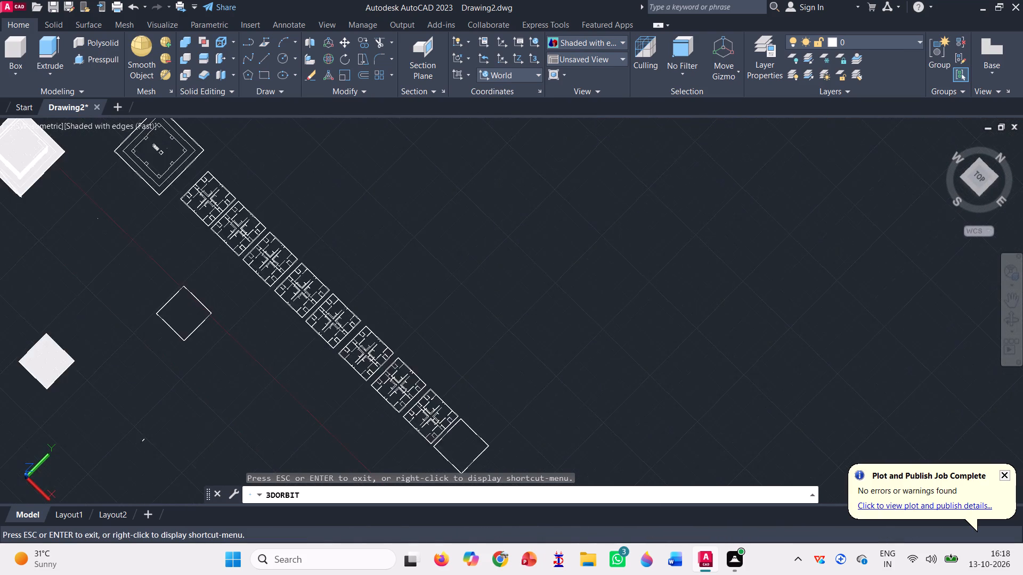
scroll(586, 262, "down", 8)
scroll(337, 221, "up", 4)
scroll(267, 236, "up", 3)
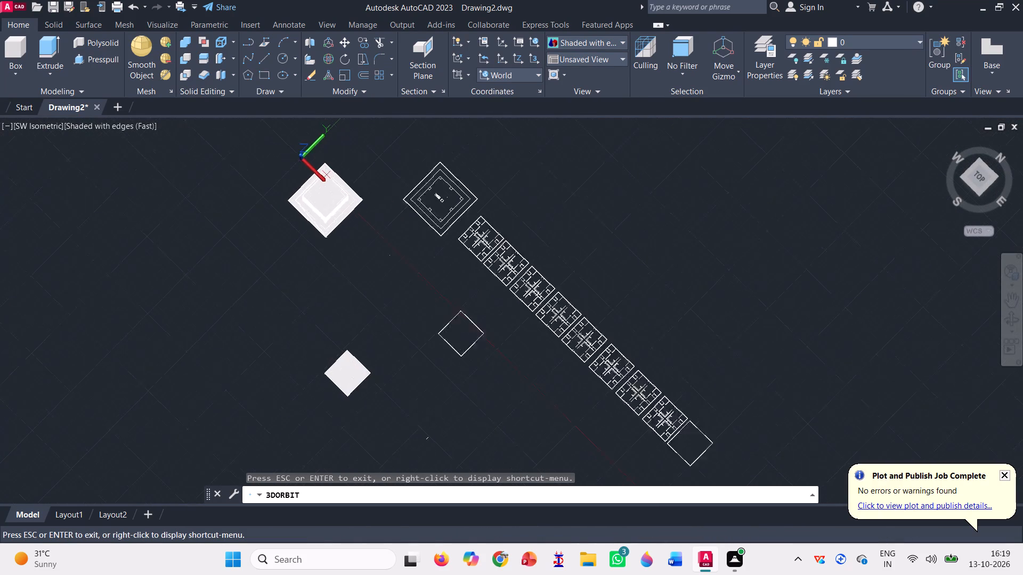
scroll(267, 236, "up", 9)
scroll(437, 368, "down", 2)
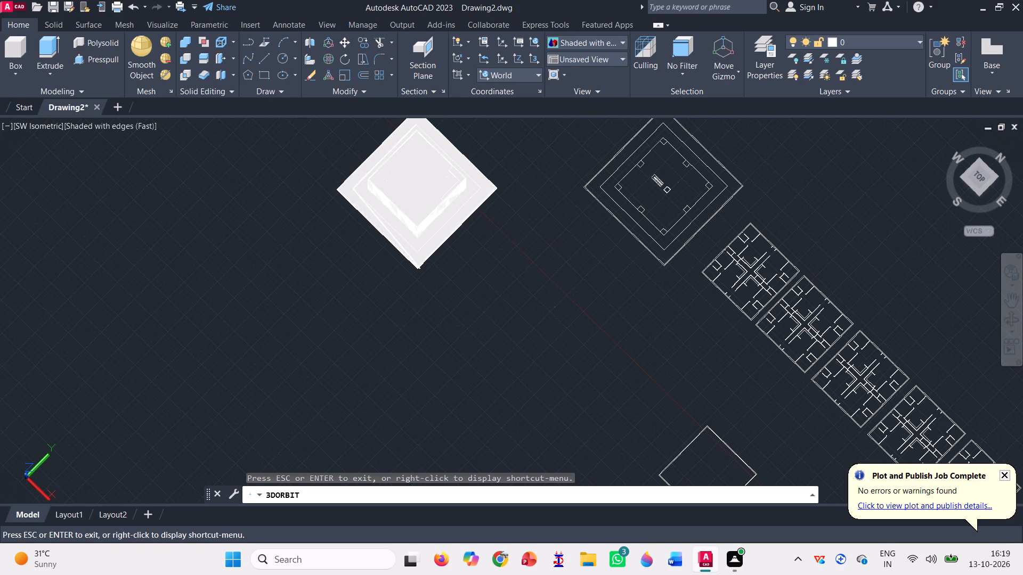
scroll(436, 343, "down", 2)
scroll(397, 140, "up", 4)
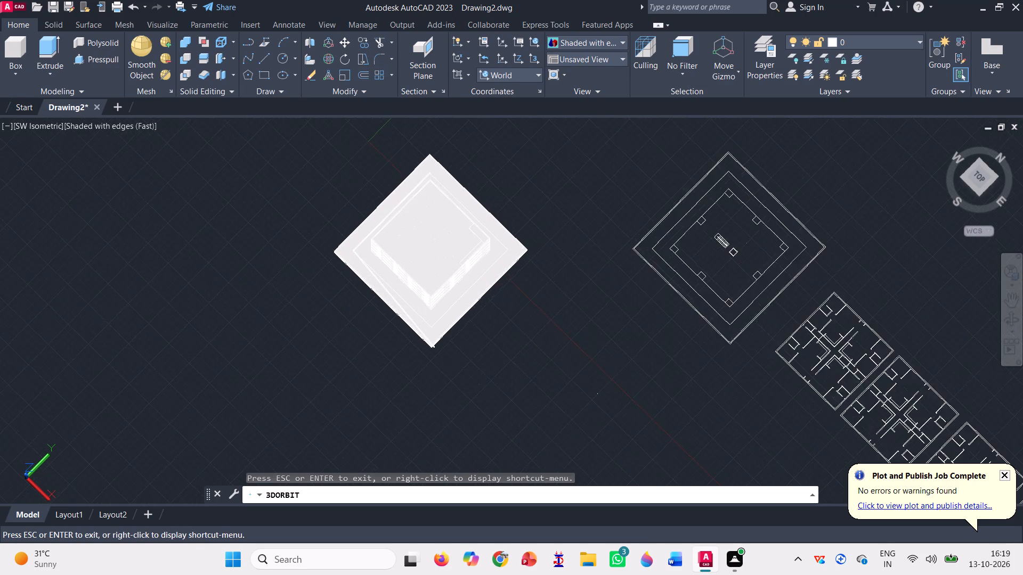
scroll(395, 166, "up", 2)
scroll(419, 294, "up", 2)
scroll(430, 434, "up", 2)
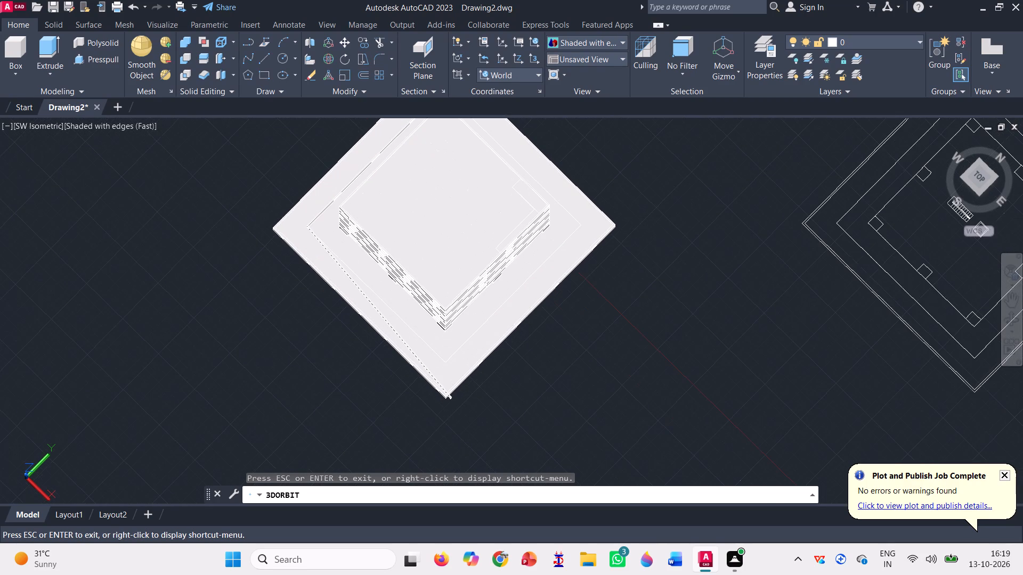
left_click(1014, 319)
left_click_drag(337, 444, 358, 405)
scroll(486, 490, "up", 4)
scroll(498, 434, "up", 4)
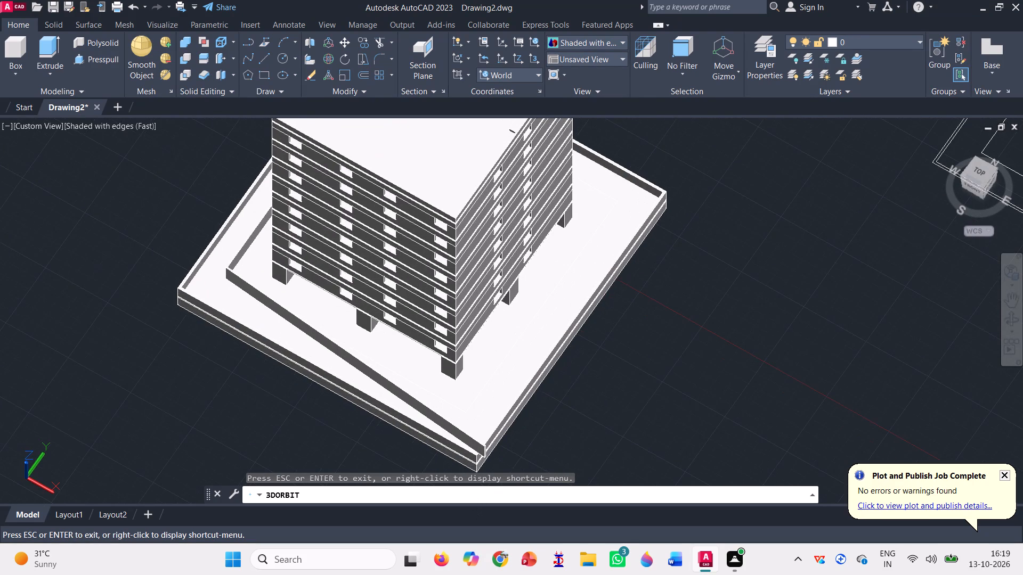
scroll(509, 445, "up", 1)
scroll(499, 274, "down", 4)
scroll(499, 420, "up", 9)
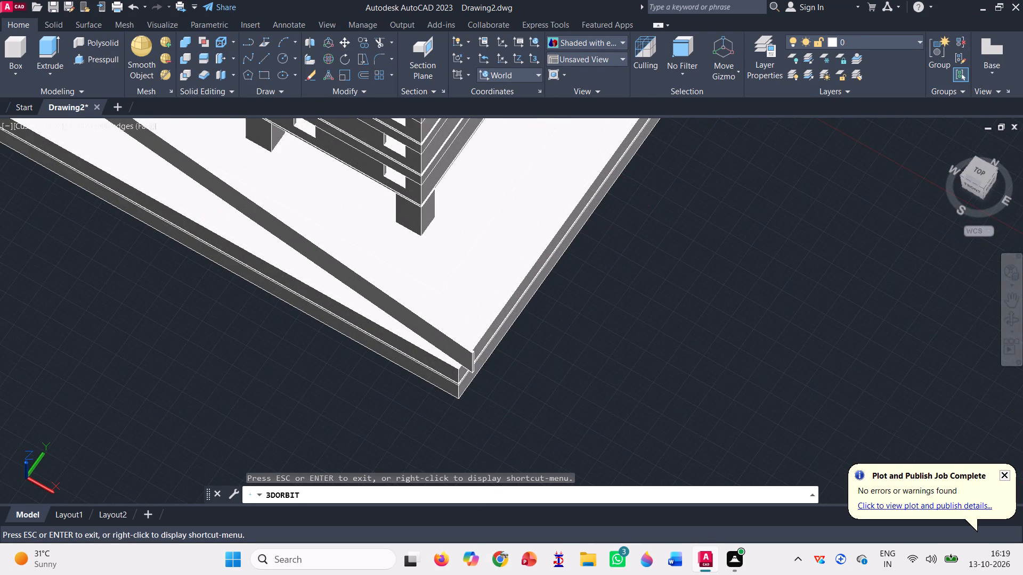
scroll(459, 407, "up", 1)
key("Escape")
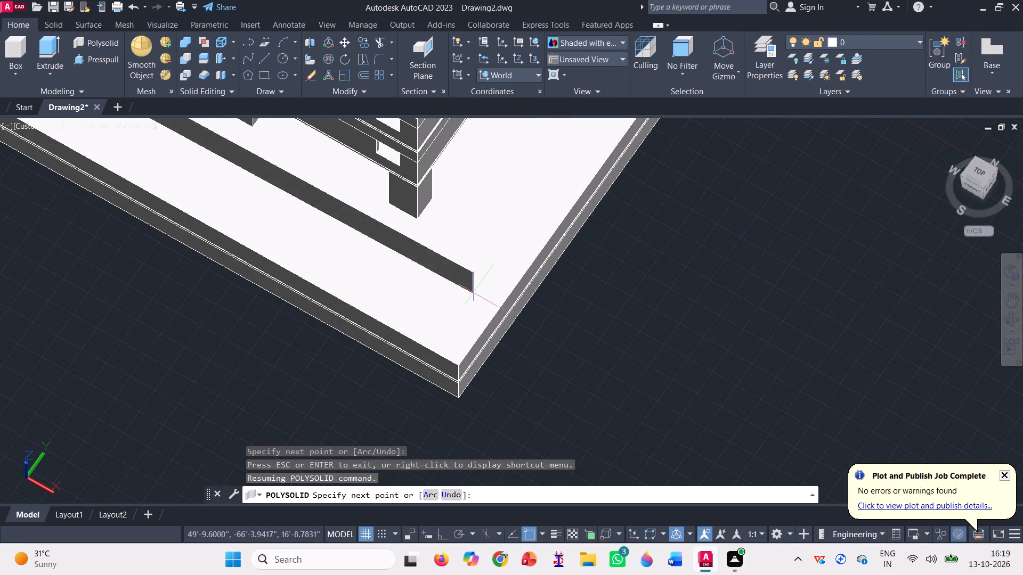
scroll(470, 333, "down", 2)
scroll(449, 300, "up", 1)
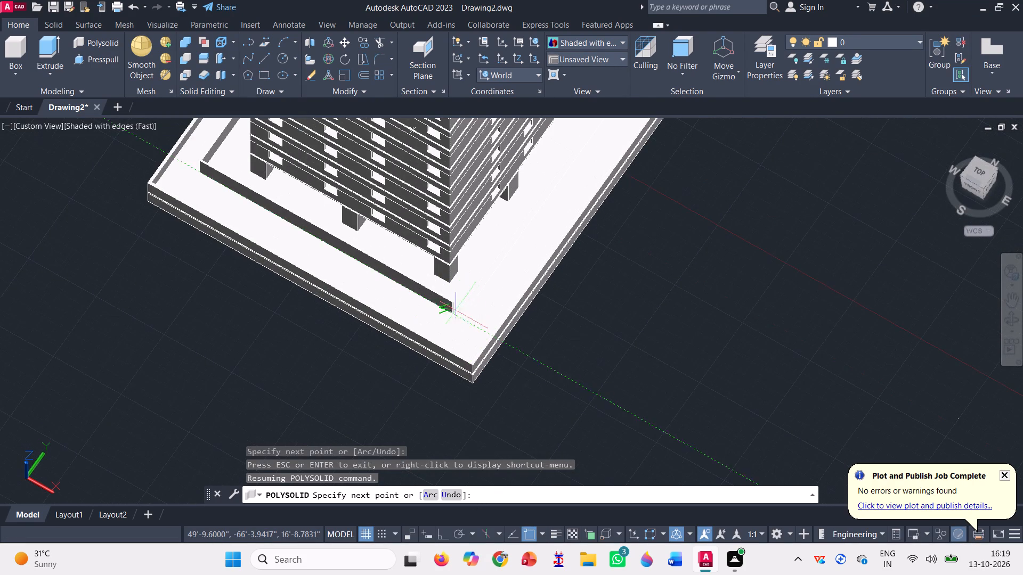
scroll(478, 311, "up", 5)
scroll(452, 351, "down", 2)
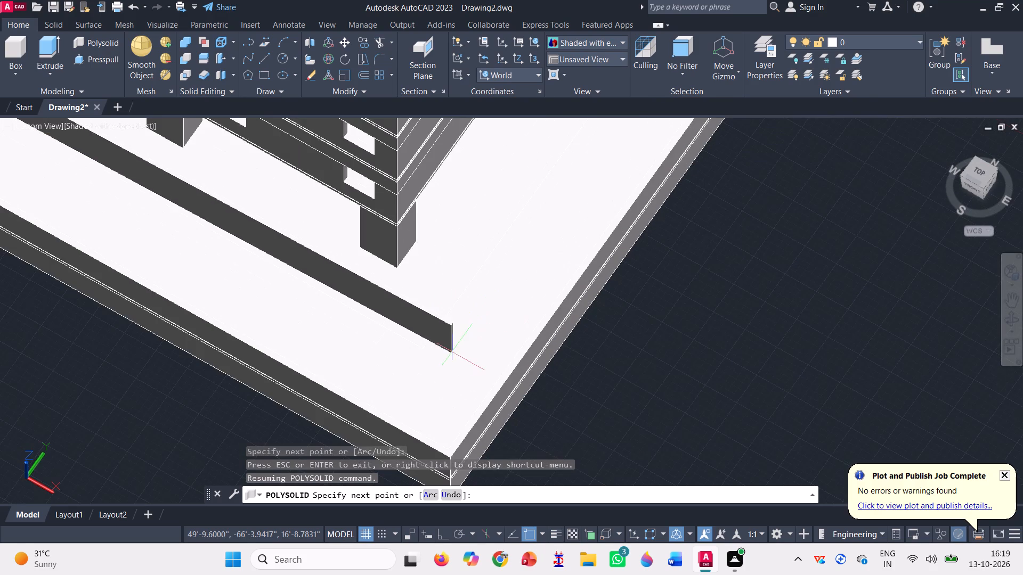
scroll(443, 356, "down", 2)
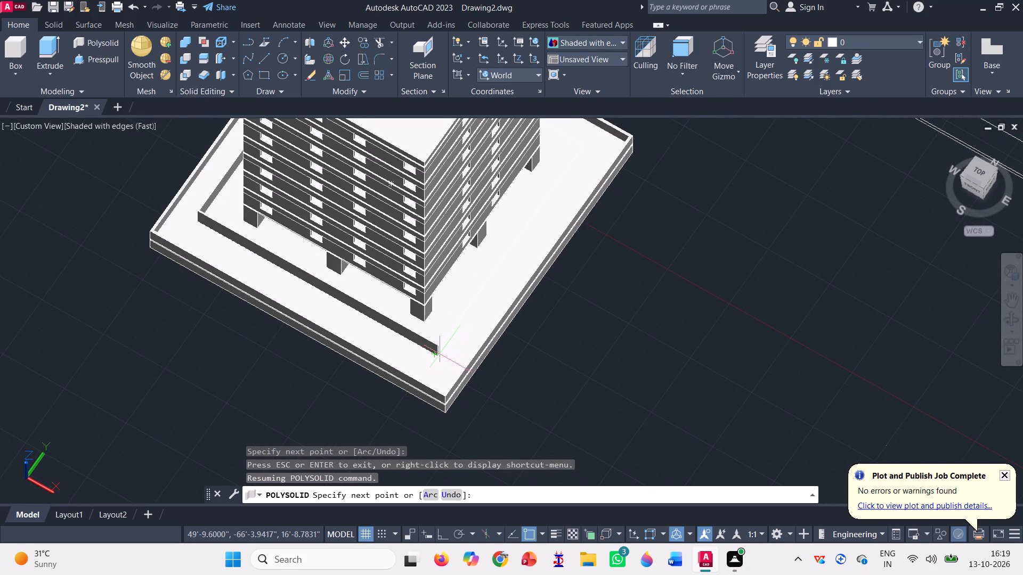
left_click(443, 357)
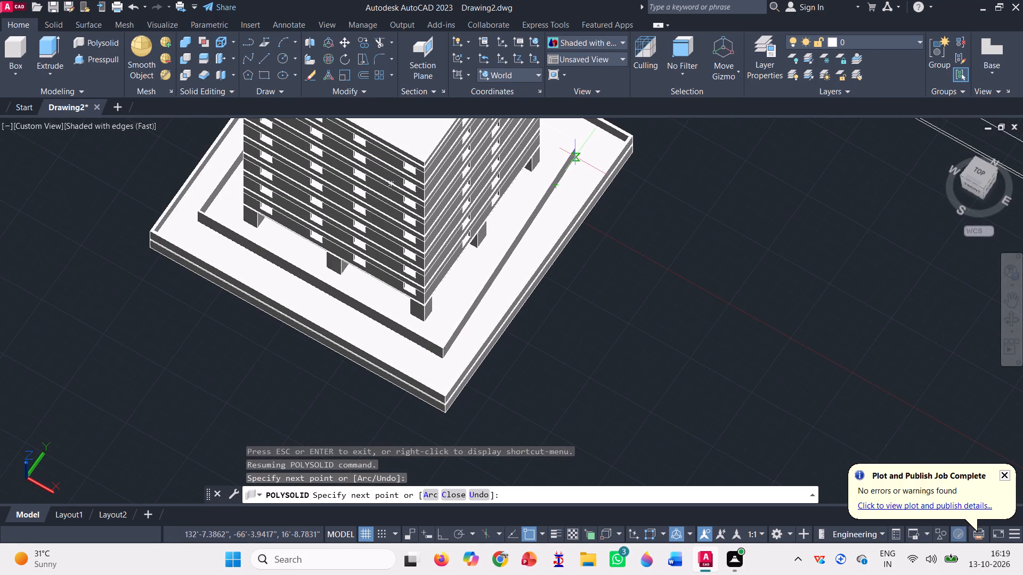
left_click(591, 147)
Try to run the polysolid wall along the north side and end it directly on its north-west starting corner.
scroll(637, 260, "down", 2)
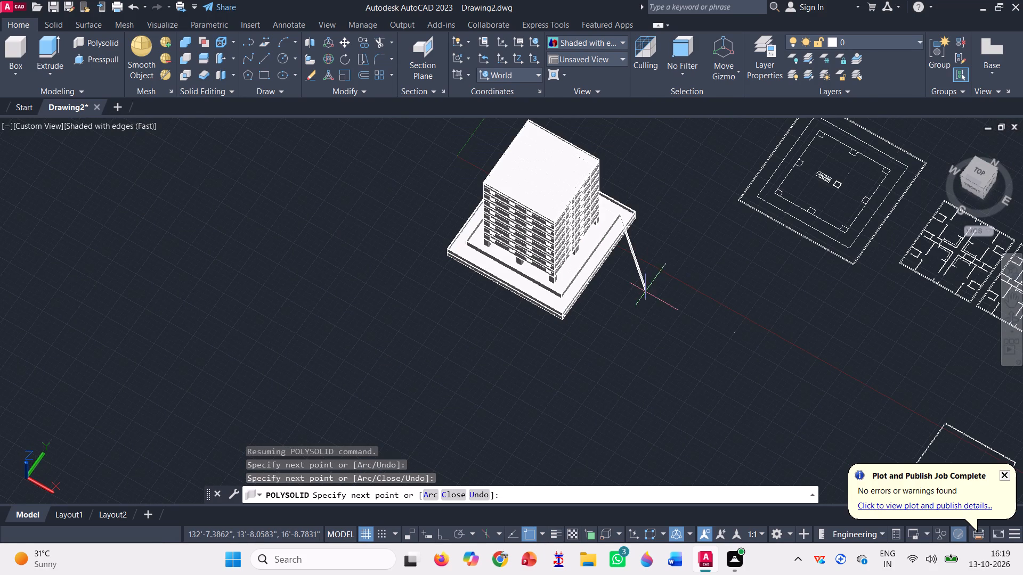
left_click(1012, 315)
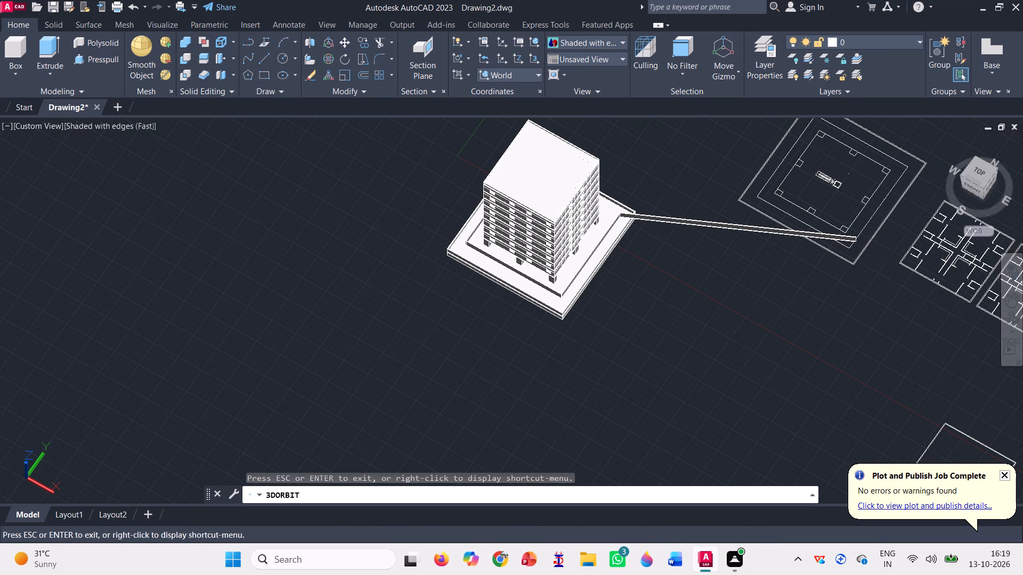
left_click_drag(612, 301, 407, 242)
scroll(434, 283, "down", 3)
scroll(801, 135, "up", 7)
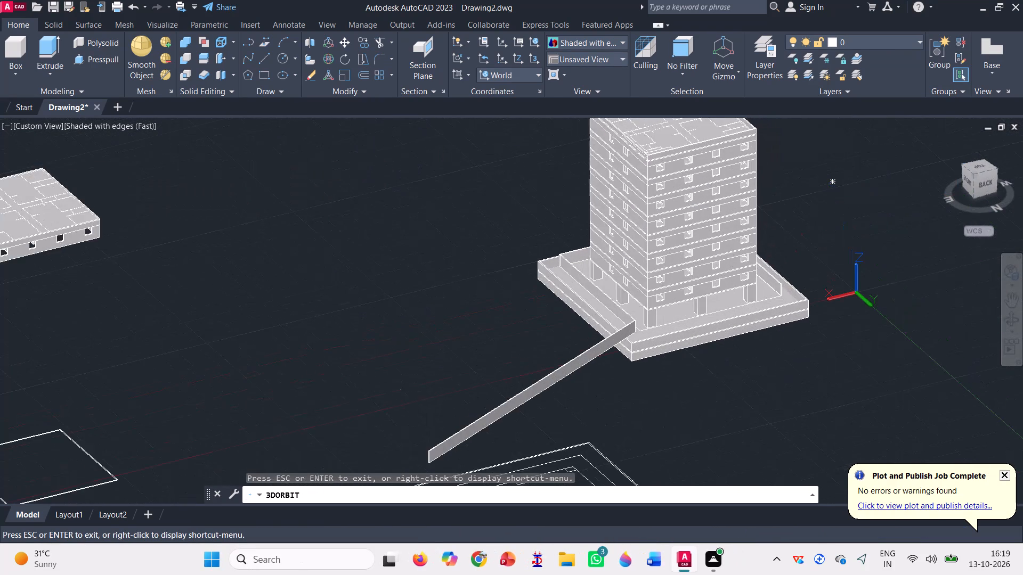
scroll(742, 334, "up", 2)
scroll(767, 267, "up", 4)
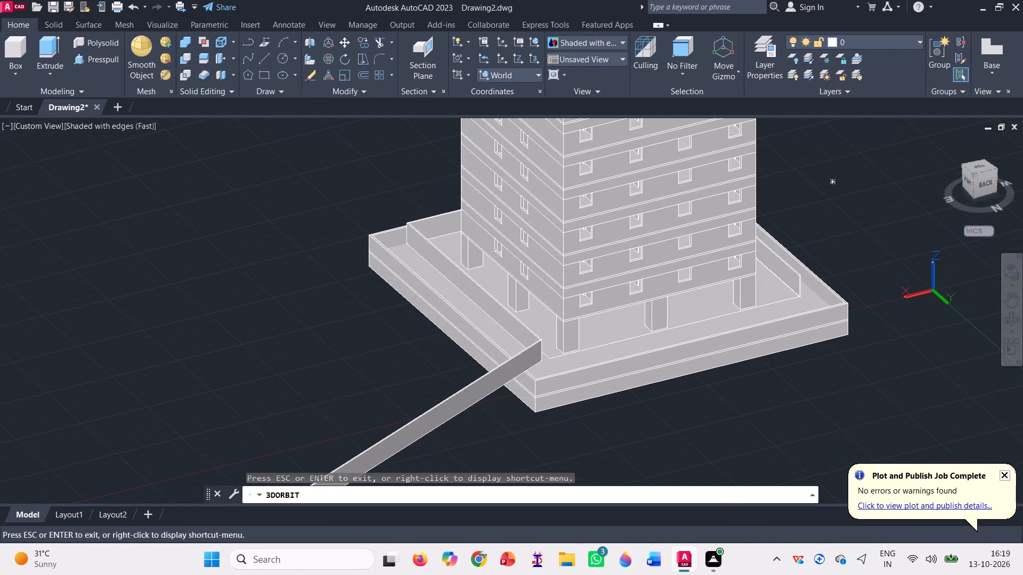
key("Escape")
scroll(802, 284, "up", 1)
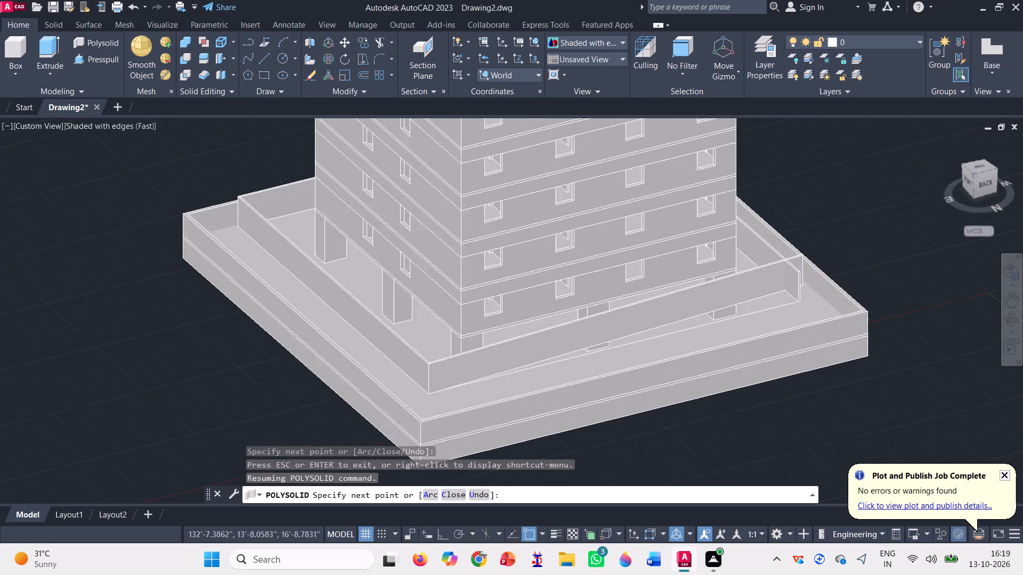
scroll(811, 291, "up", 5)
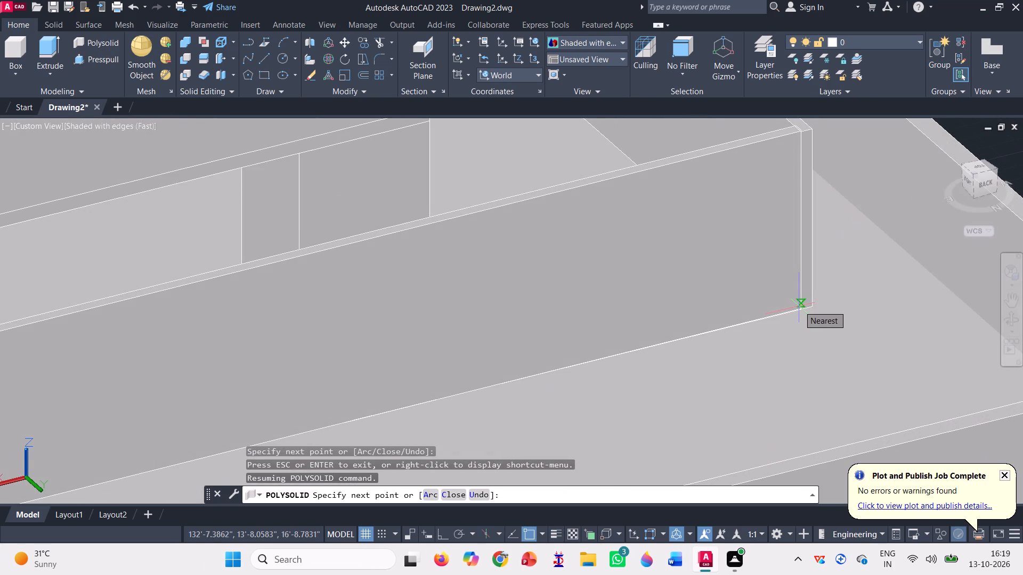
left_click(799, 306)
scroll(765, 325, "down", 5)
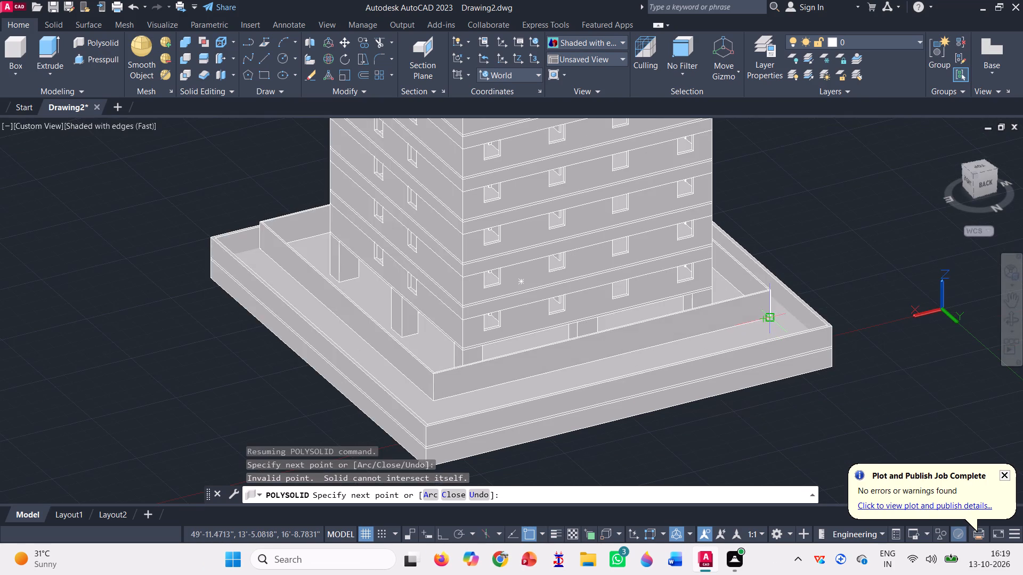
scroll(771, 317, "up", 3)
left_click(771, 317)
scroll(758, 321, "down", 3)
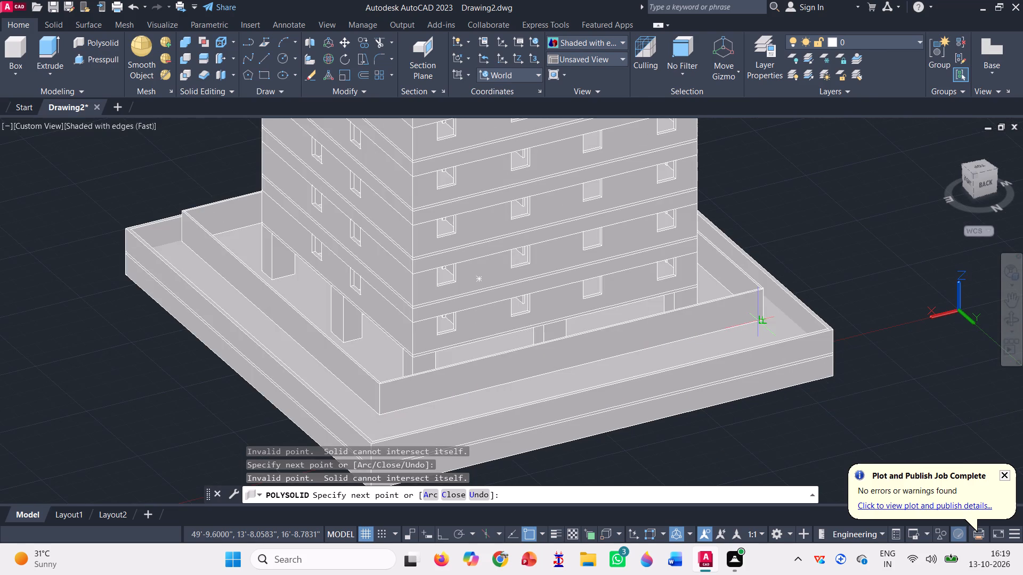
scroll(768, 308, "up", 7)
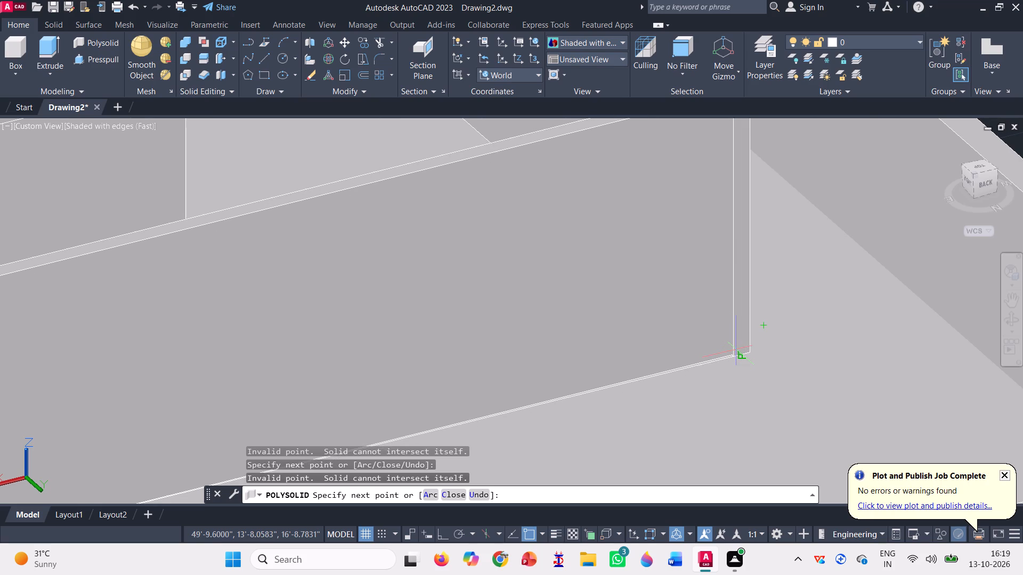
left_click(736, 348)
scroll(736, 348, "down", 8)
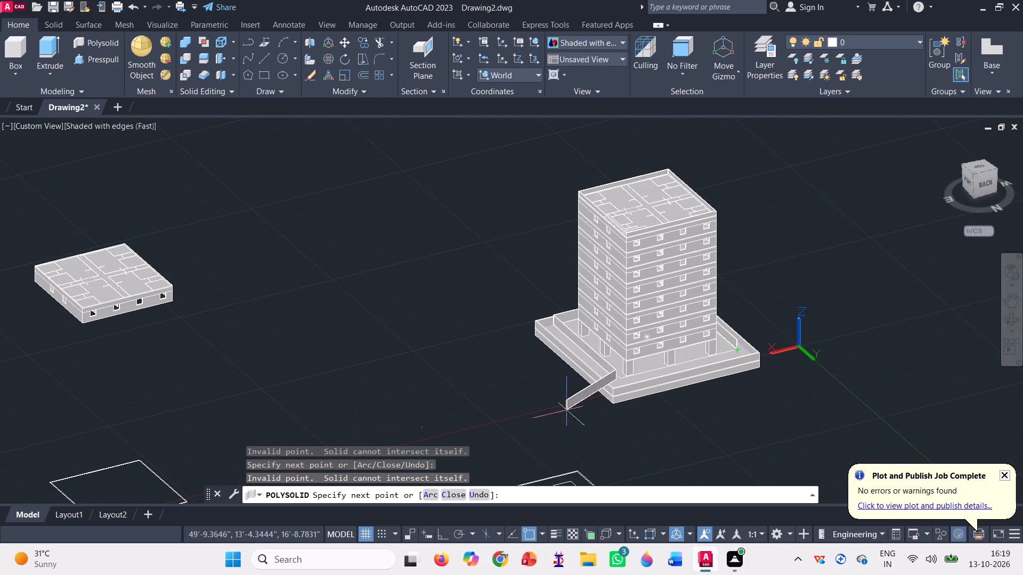
Run the polysolid wall along the north side to just short of the starting wall's outer face at the north-west corner and finish it.
scroll(766, 349, "up", 3)
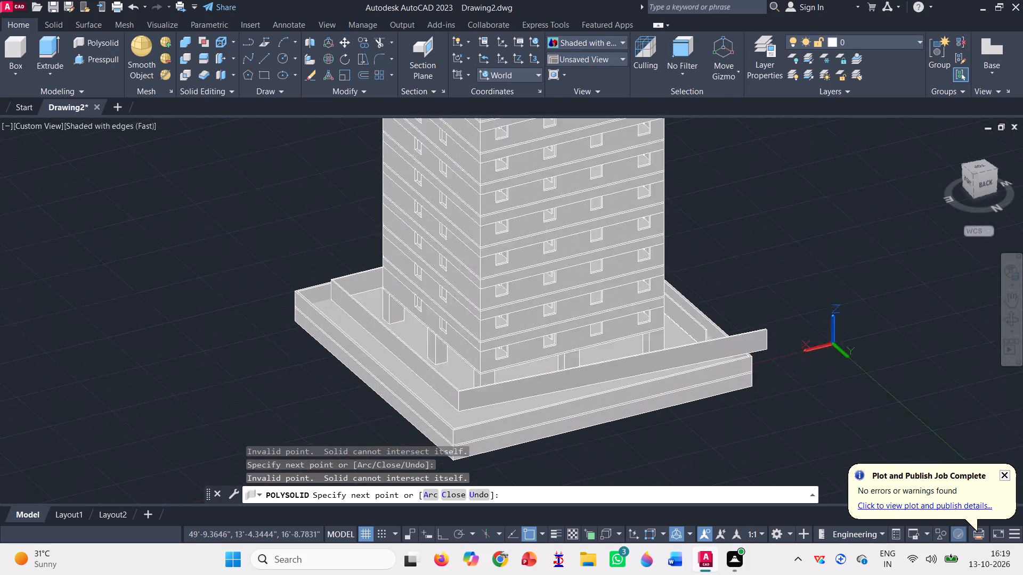
scroll(649, 345, "up", 4)
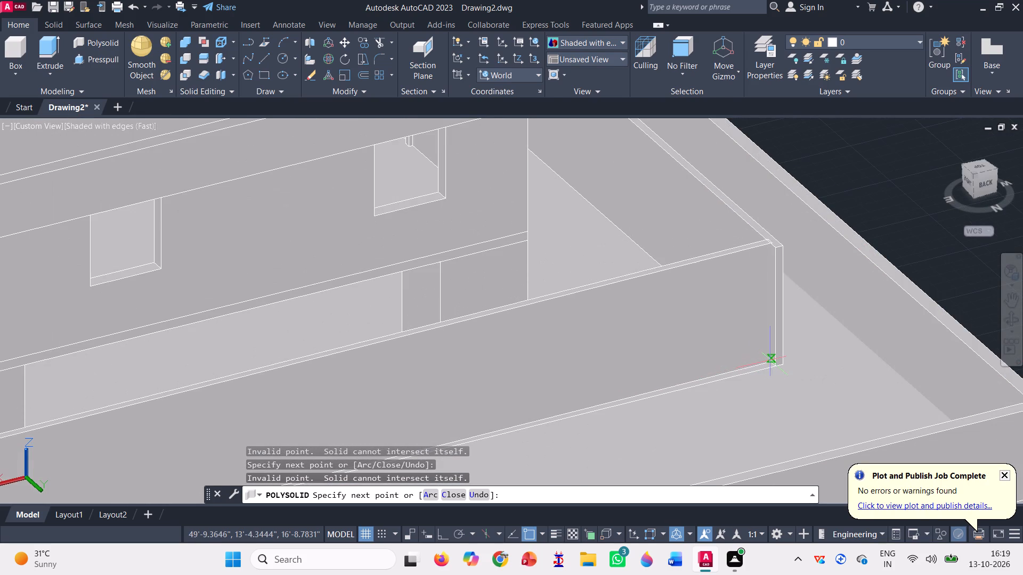
scroll(775, 359, "up", 4)
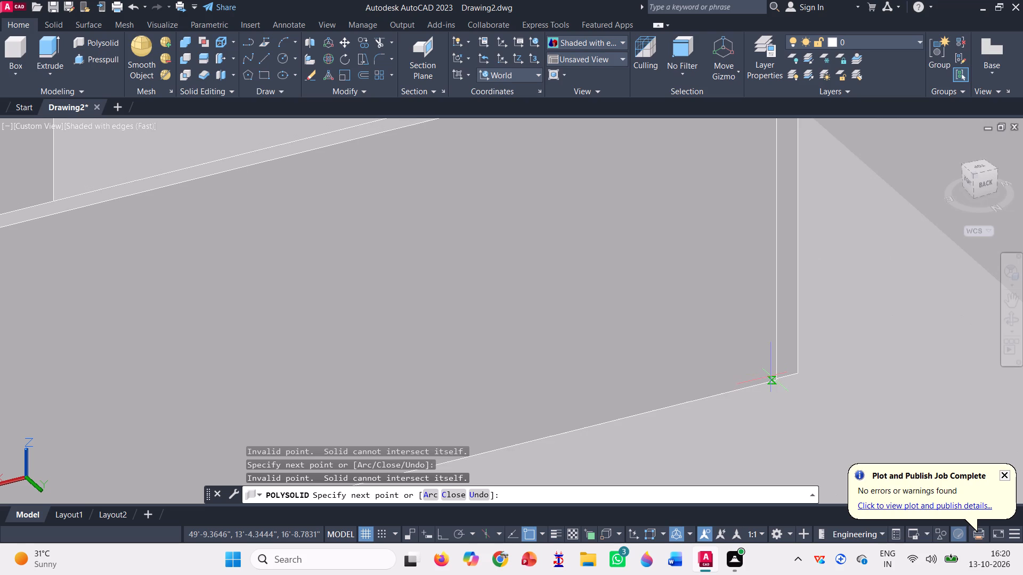
left_click(770, 375)
scroll(770, 375, "down", 4)
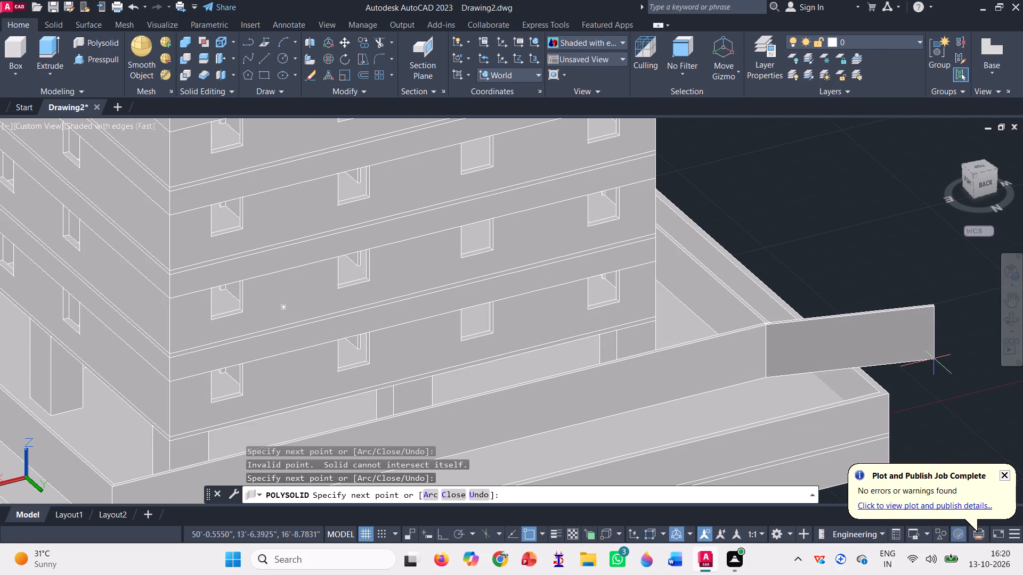
key("space")
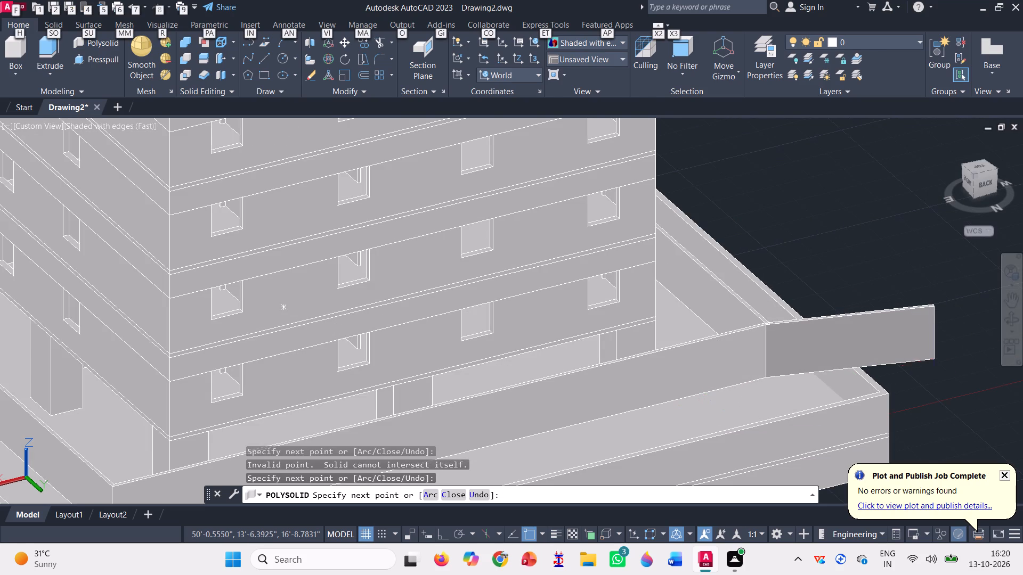
key("space")
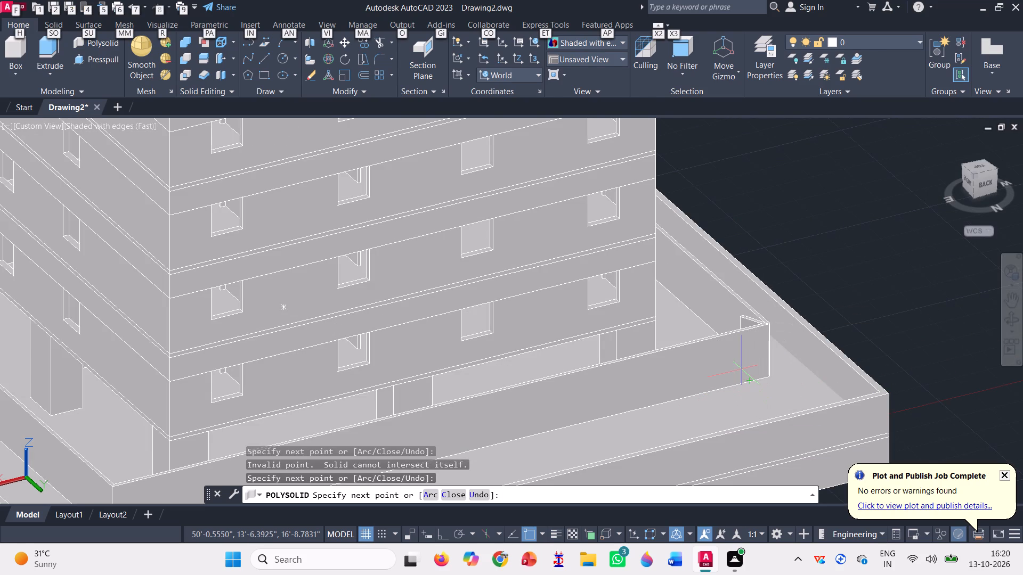
key("space")
key("space")
key("space")
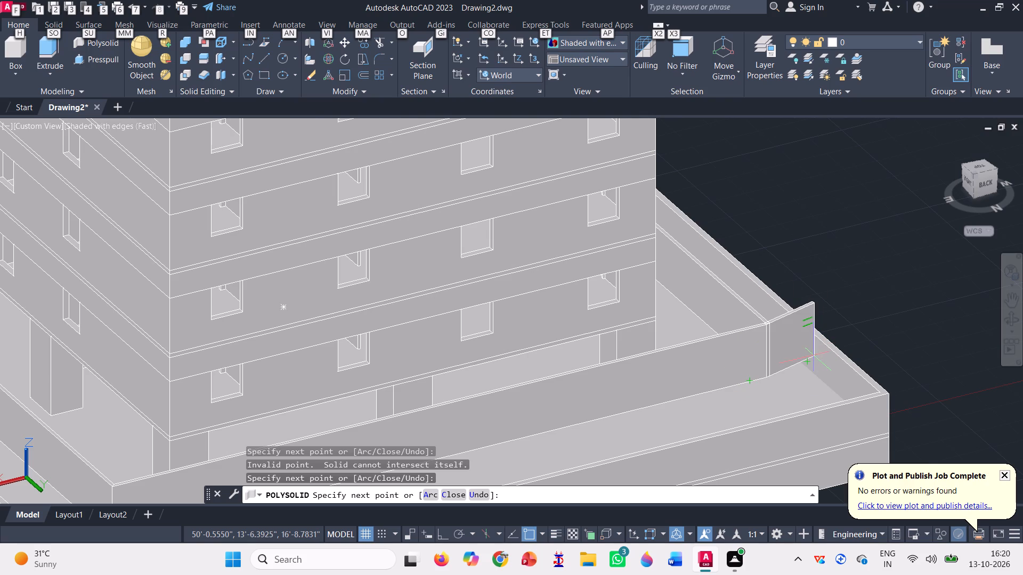
key("Return")
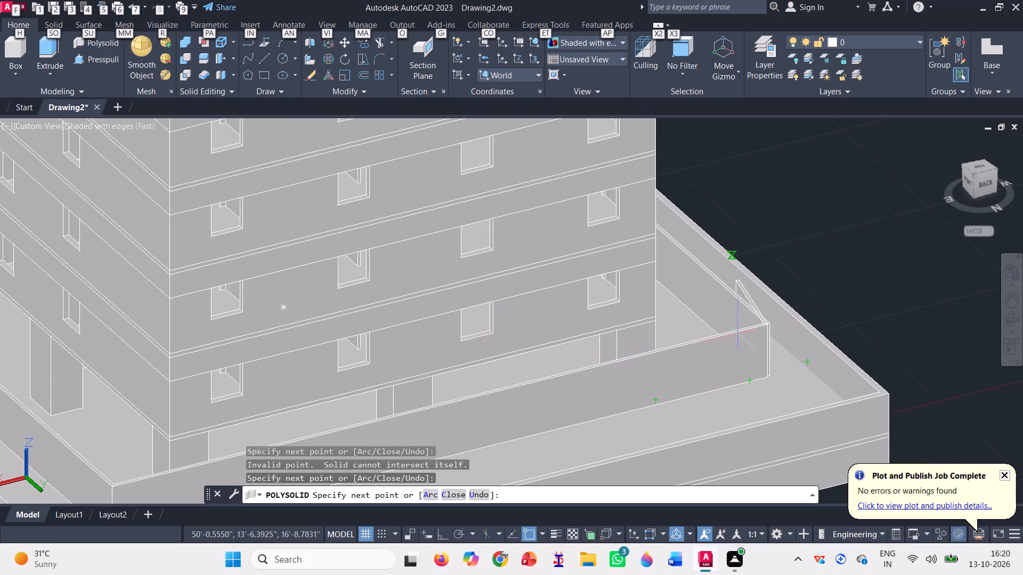
key("Return")
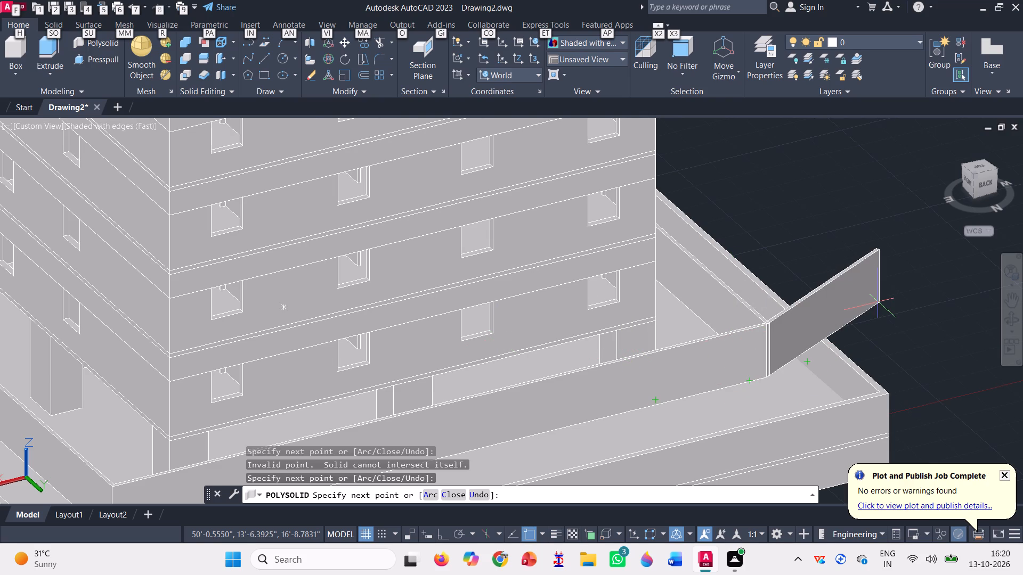
key("Return")
key("Return")
key("Return")
key("Escape")
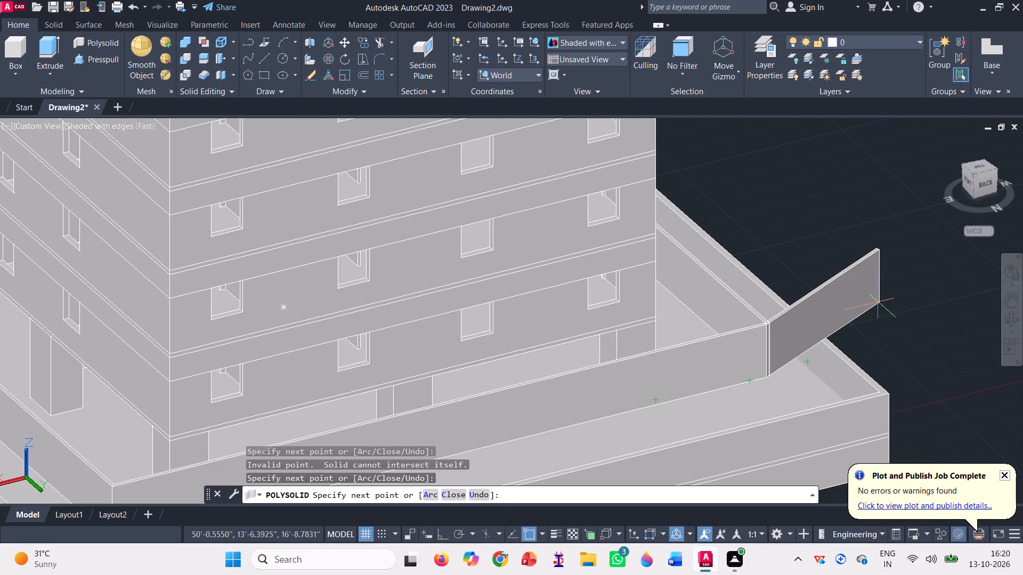
key("space")
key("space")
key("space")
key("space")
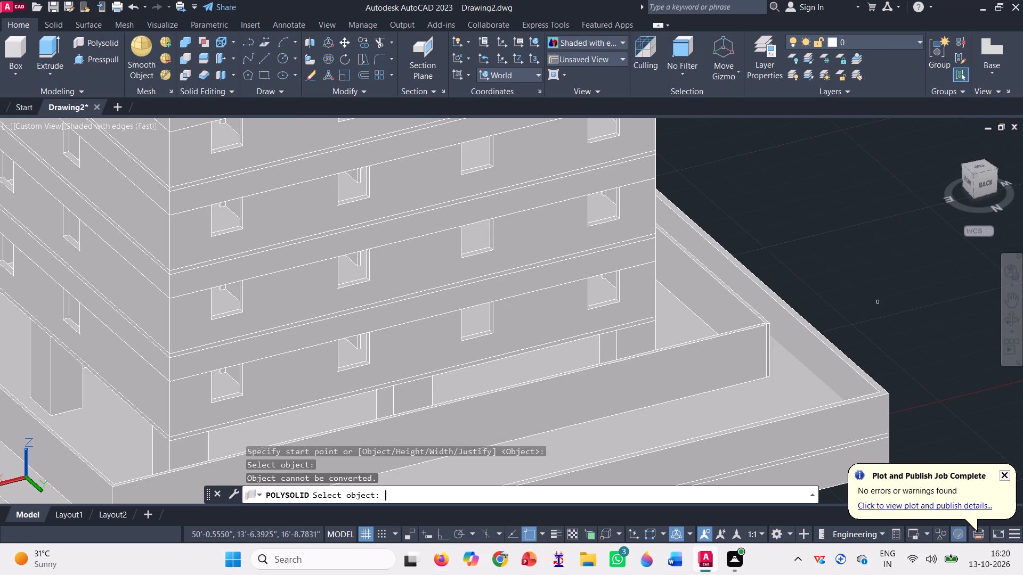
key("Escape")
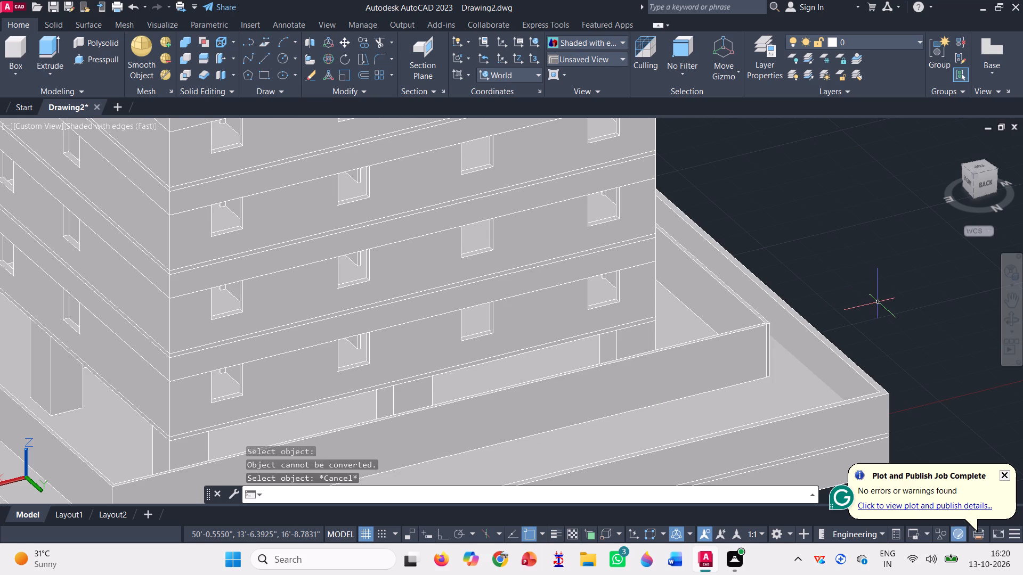
Examine the inner polysolid wall around the building, including the joint where it meets its start at the north-west corner.
scroll(896, 300, "down", 2)
scroll(795, 309, "up", 3)
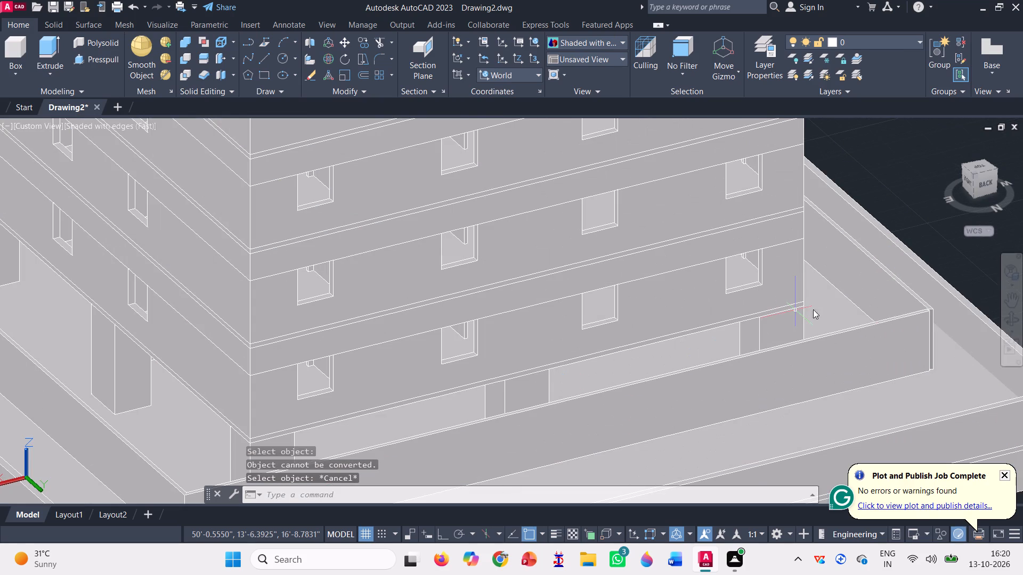
left_click(1011, 311)
left_click_drag(937, 338, 929, 342)
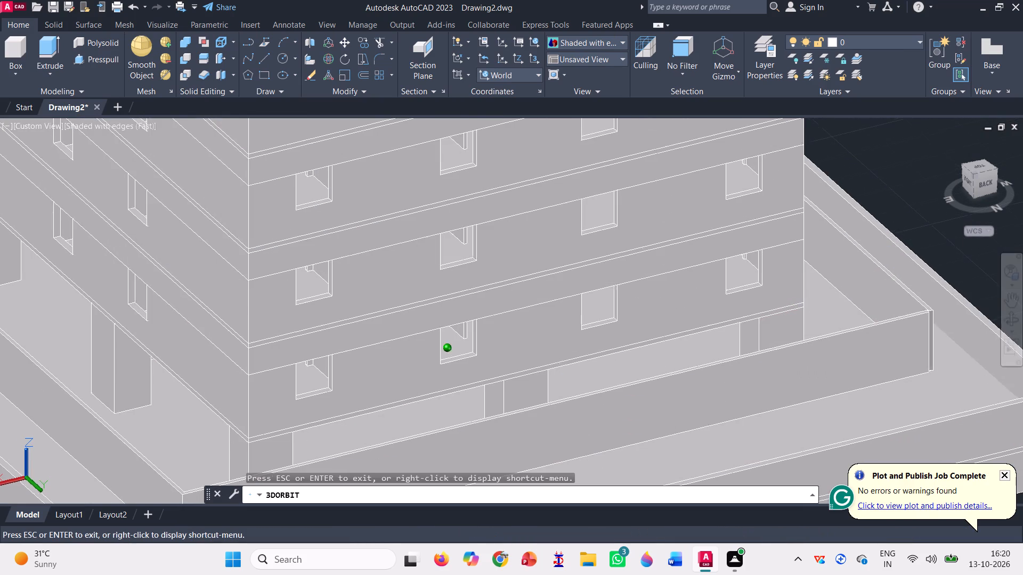
left_click_drag(929, 342, 798, 343)
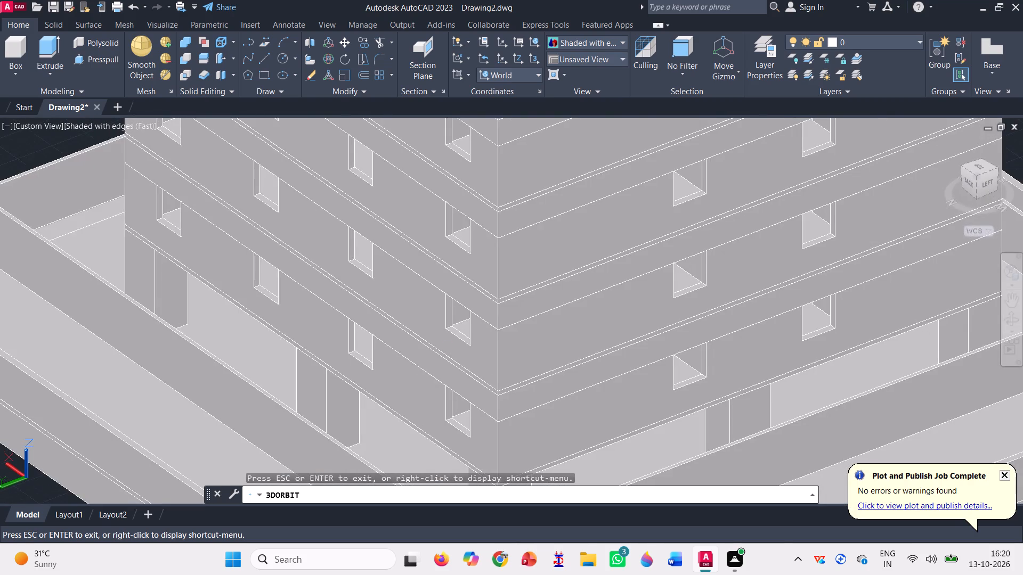
scroll(640, 147, "down", 8)
left_click_drag(596, 358, 598, 396)
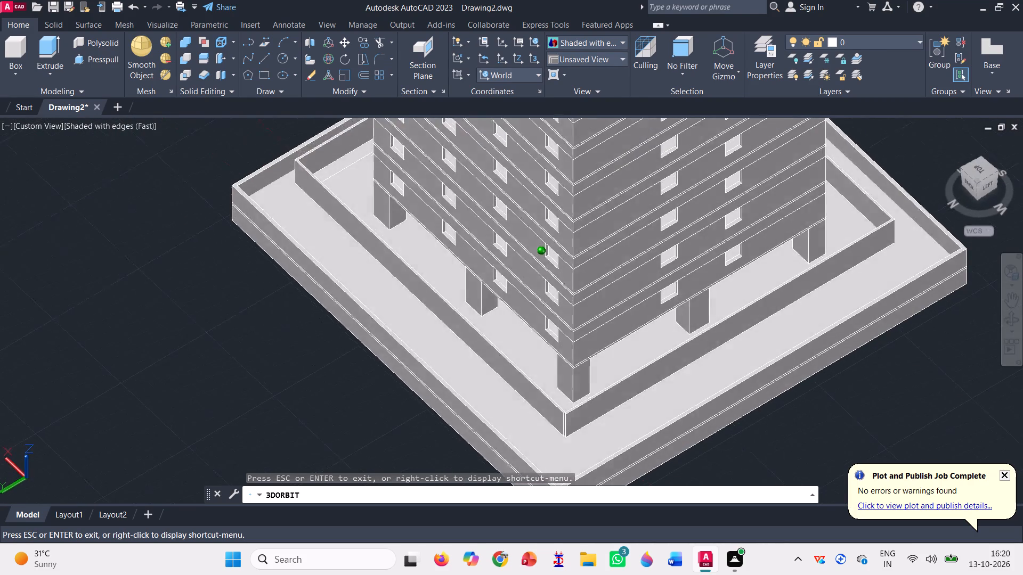
left_click_drag(598, 396, 513, 414)
scroll(352, 402, "up", 3)
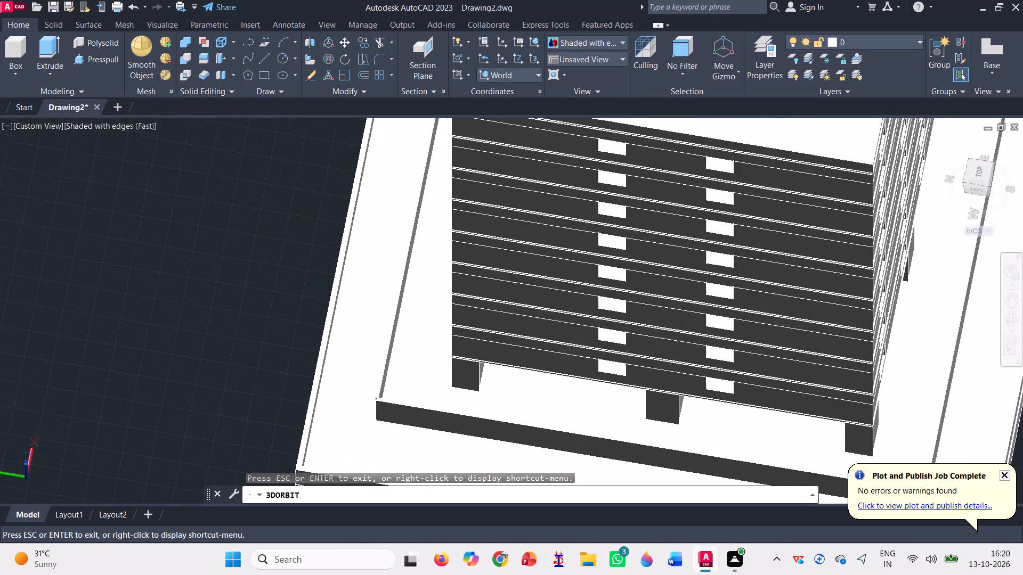
scroll(352, 400, "up", 4)
scroll(407, 409, "up", 5)
scroll(327, 409, "up", 4)
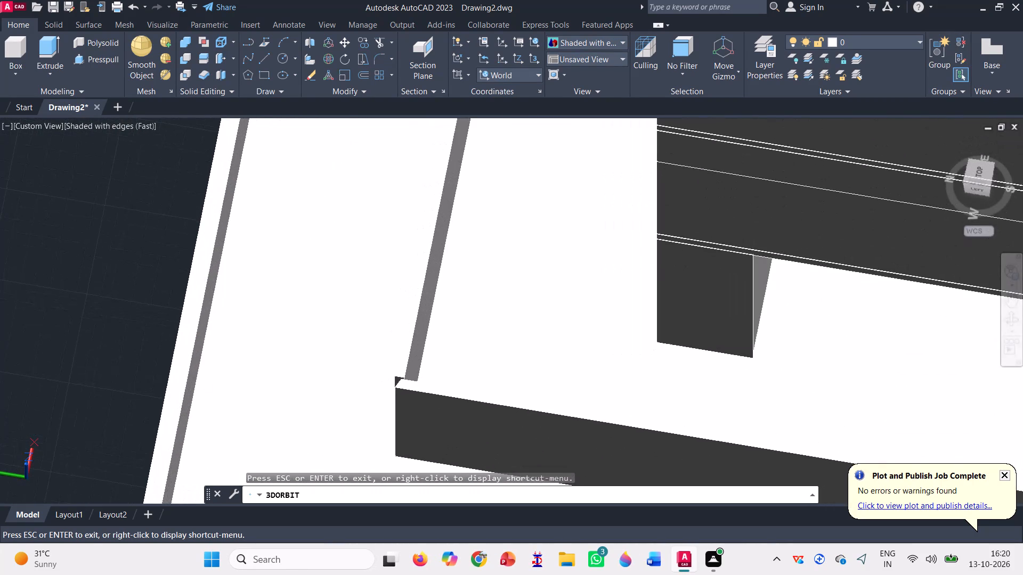
scroll(507, 387, "up", 3)
scroll(350, 395, "up", 4)
scroll(377, 377, "down", 15)
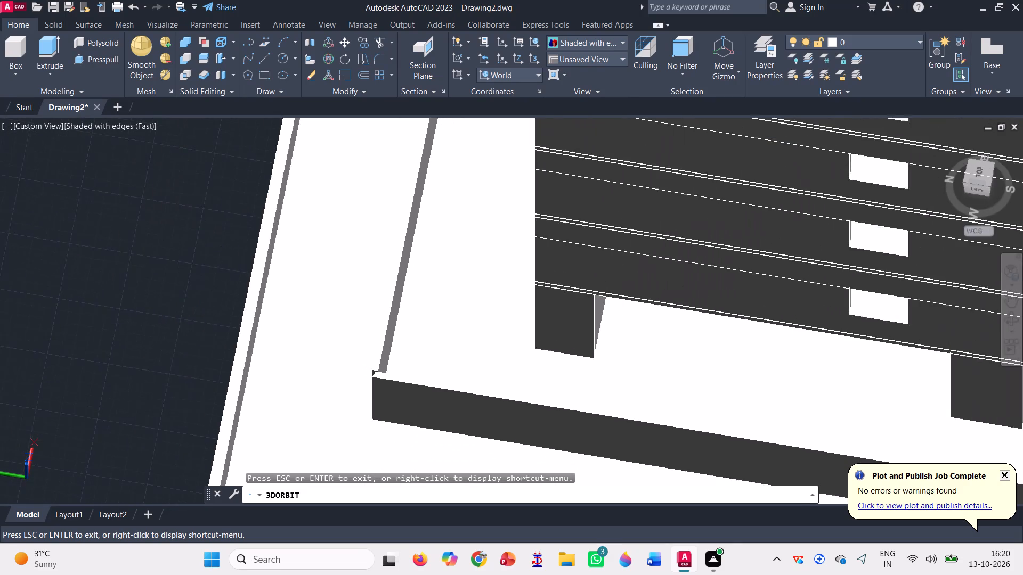
scroll(377, 371, "down", 19)
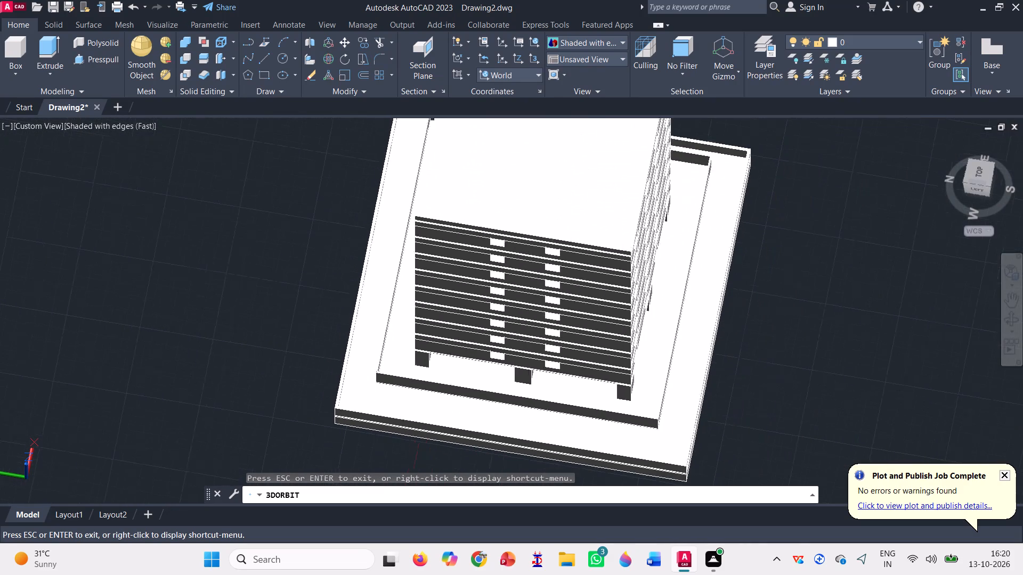
scroll(571, 424, "up", 2)
scroll(571, 424, "down", 2)
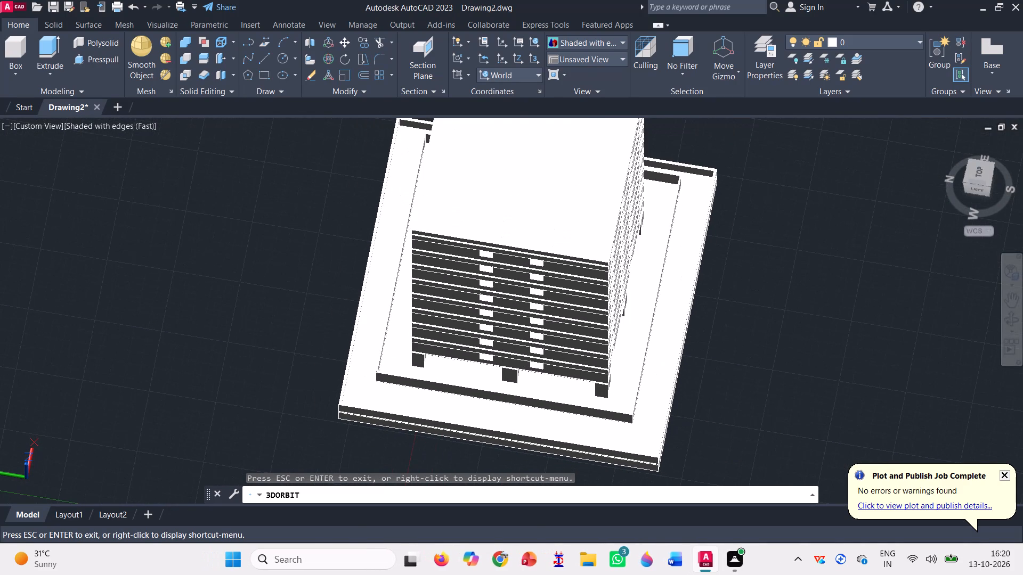
key("Escape")
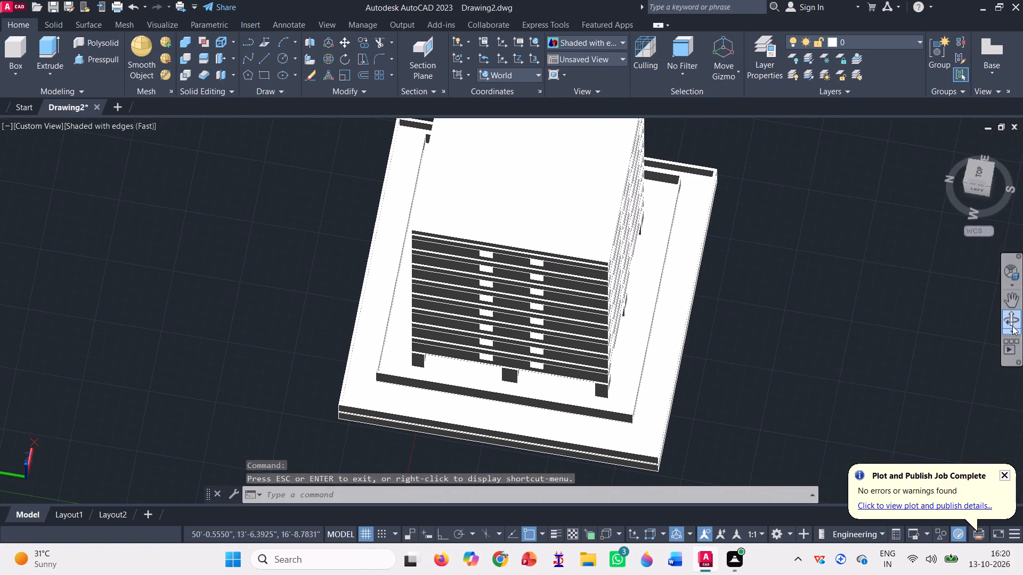
Examine the whole building with its inner and outer base walls from a lower south-west viewpoint.
left_click(1010, 322)
left_click_drag(734, 363, 732, 327)
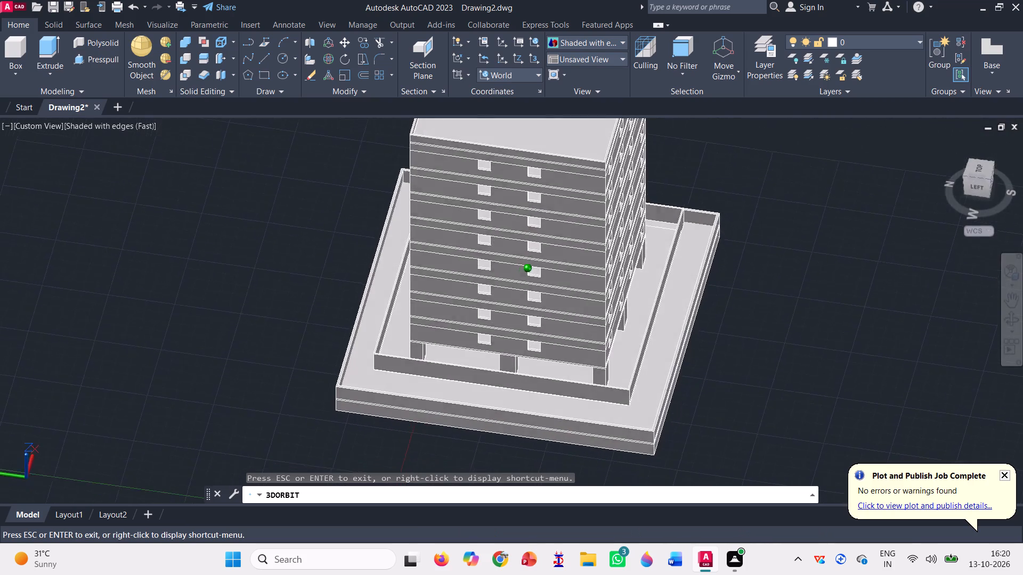
left_click_drag(732, 327, 715, 301)
scroll(551, 399, "down", 7)
scroll(592, 311, "up", 4)
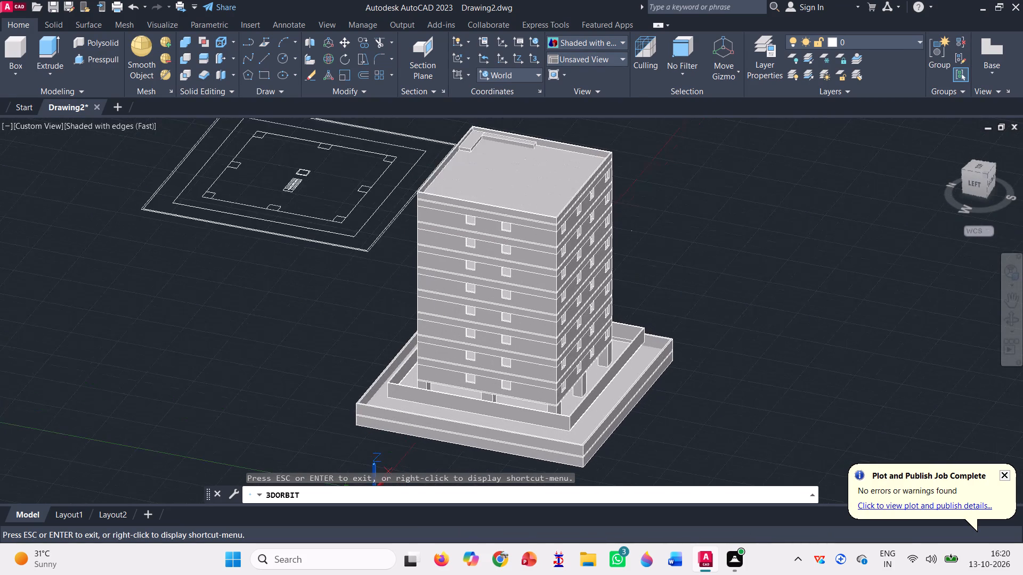
scroll(604, 366, "up", 4)
left_click(582, 410)
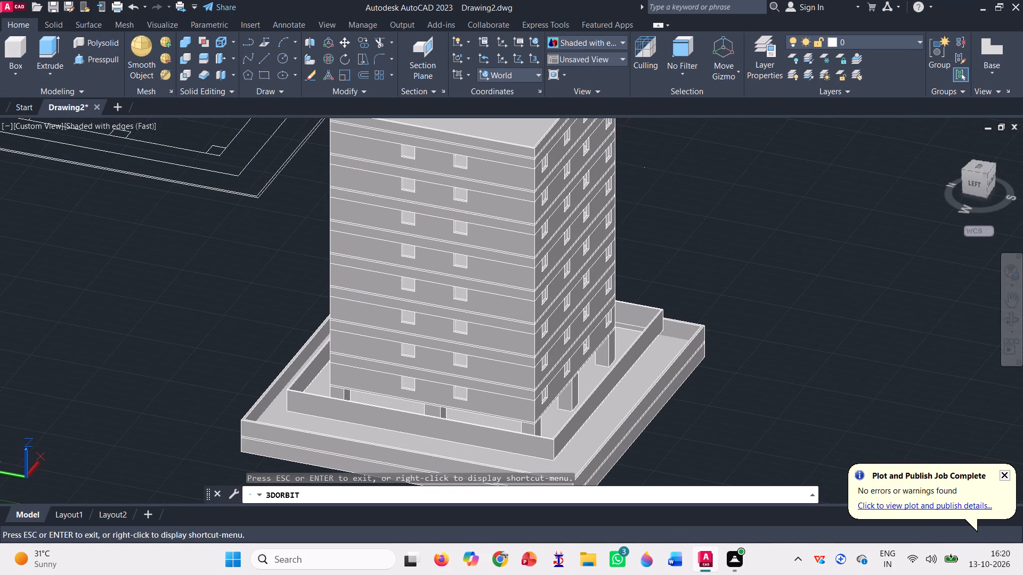
Delete the inner polysolid wall around the base of the building.
scroll(545, 436, "up", 6)
scroll(543, 433, "down", 5)
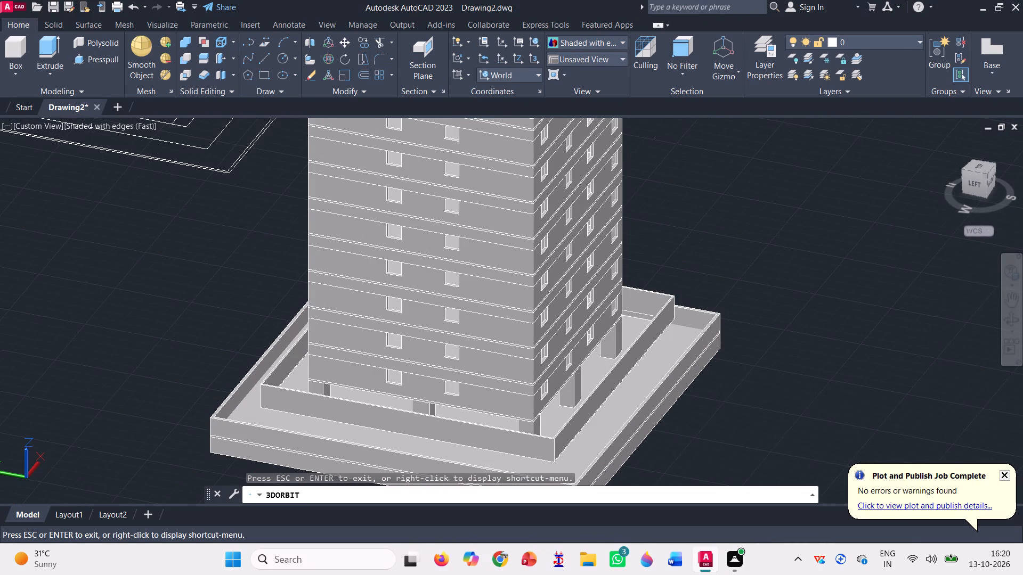
key("Escape")
key("Escape")
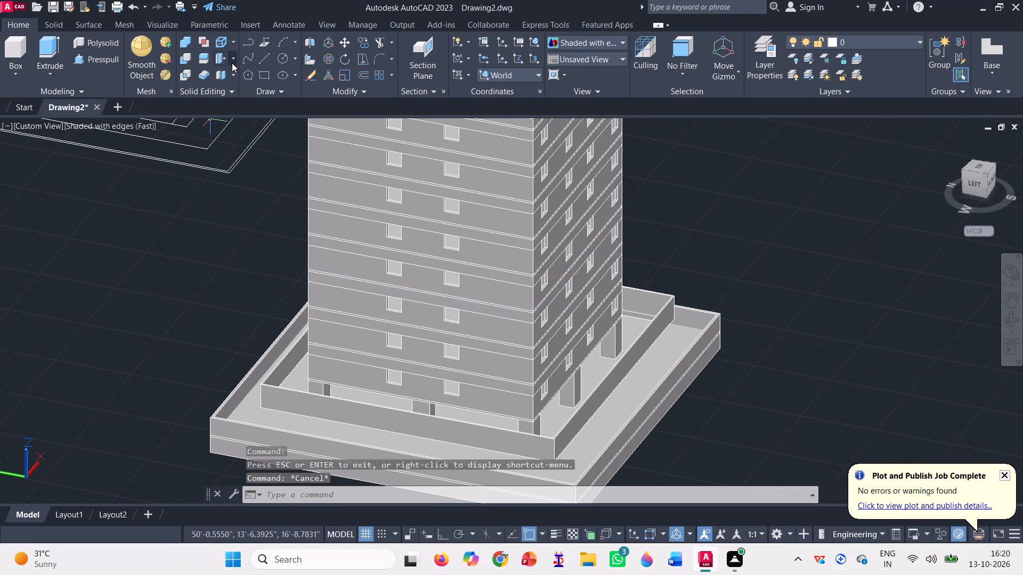
left_click(392, 422)
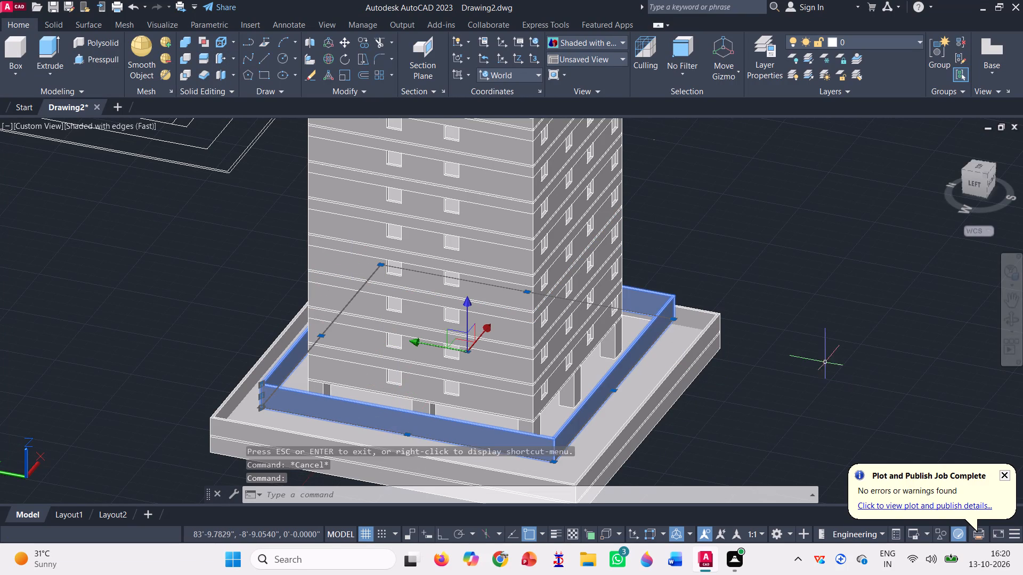
key("Delete")
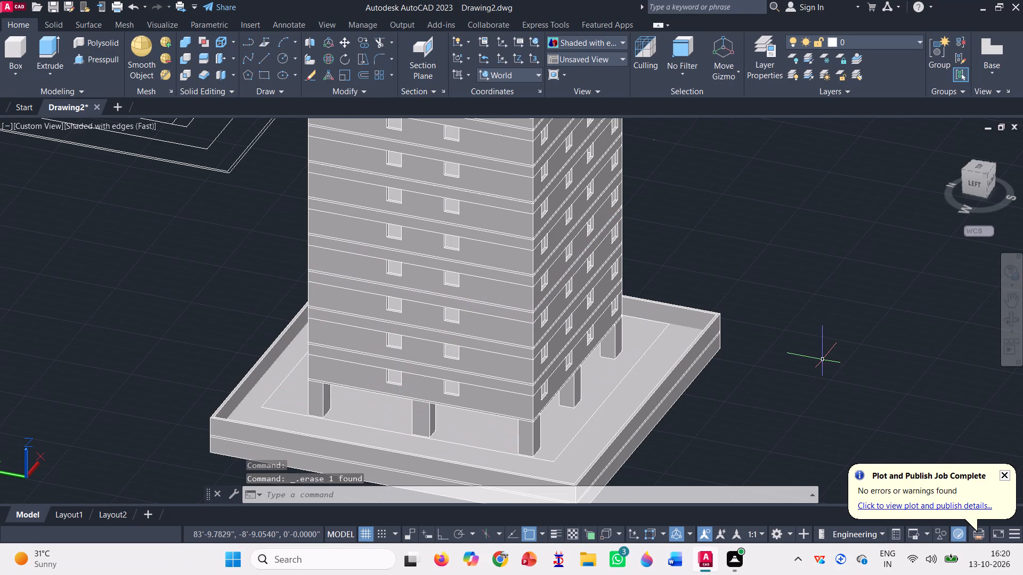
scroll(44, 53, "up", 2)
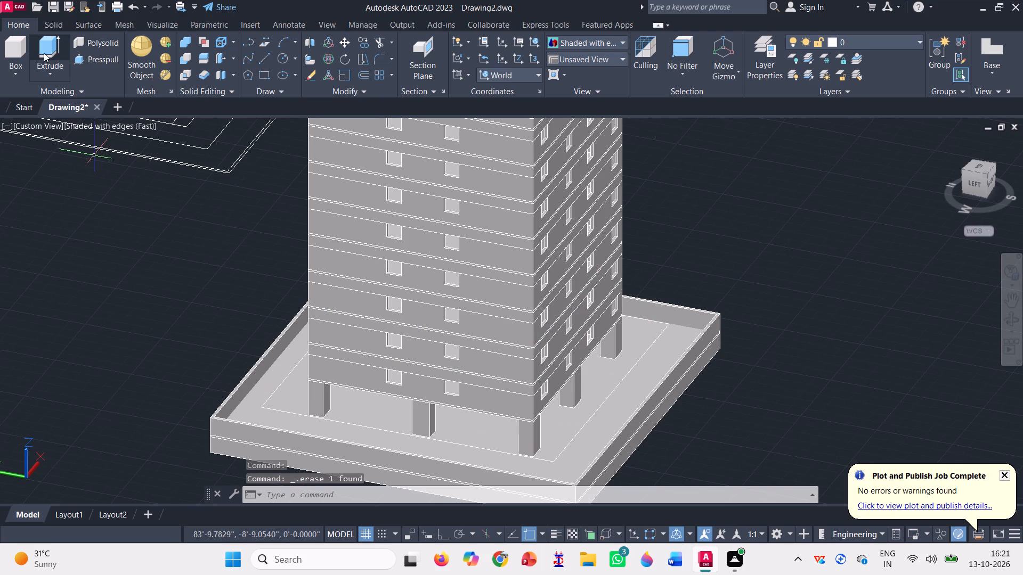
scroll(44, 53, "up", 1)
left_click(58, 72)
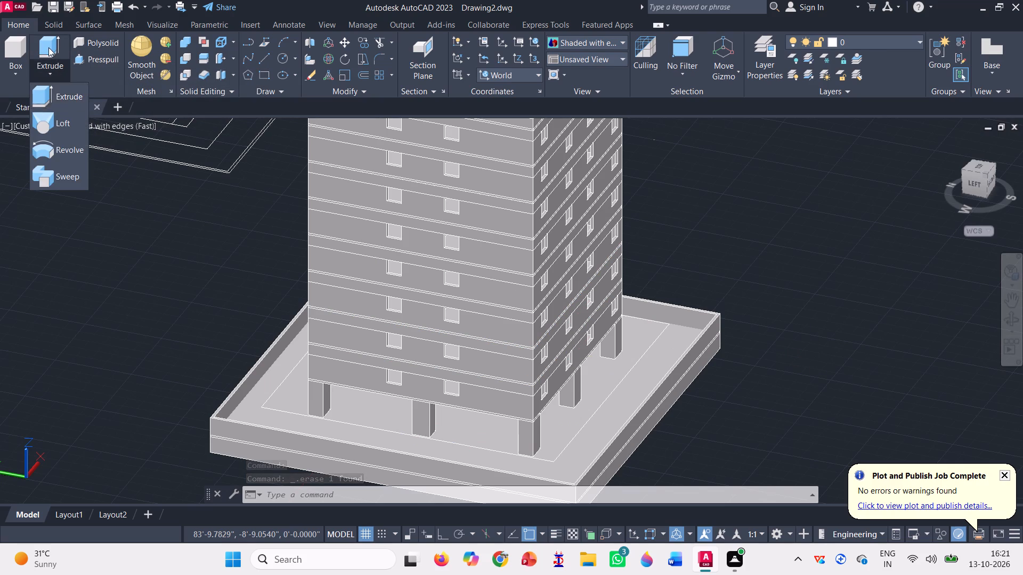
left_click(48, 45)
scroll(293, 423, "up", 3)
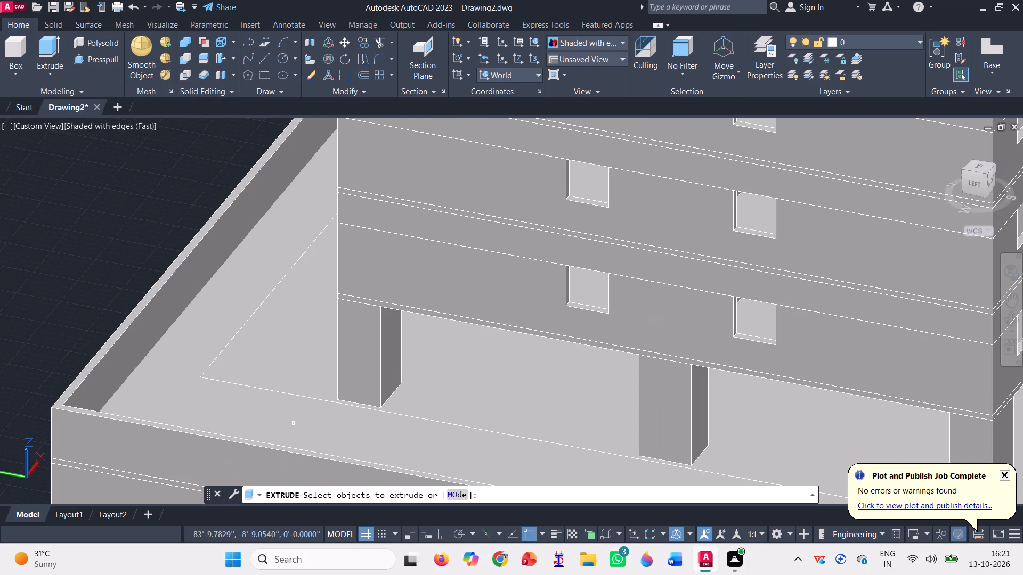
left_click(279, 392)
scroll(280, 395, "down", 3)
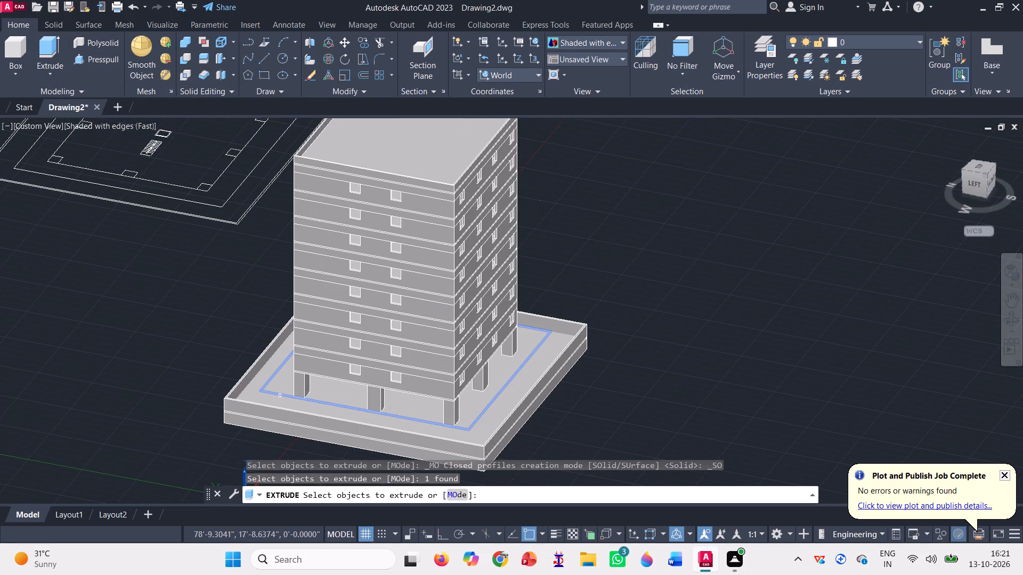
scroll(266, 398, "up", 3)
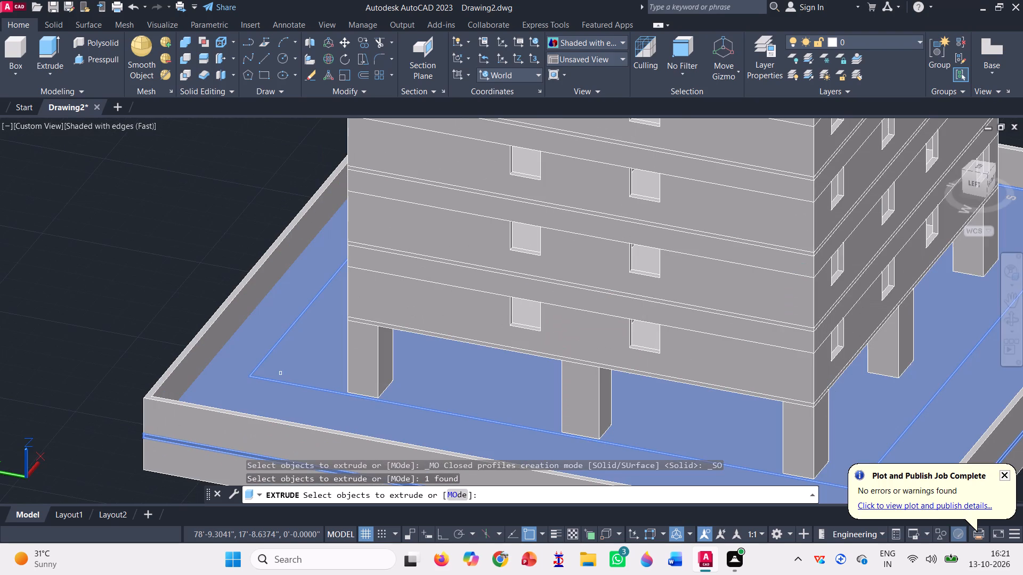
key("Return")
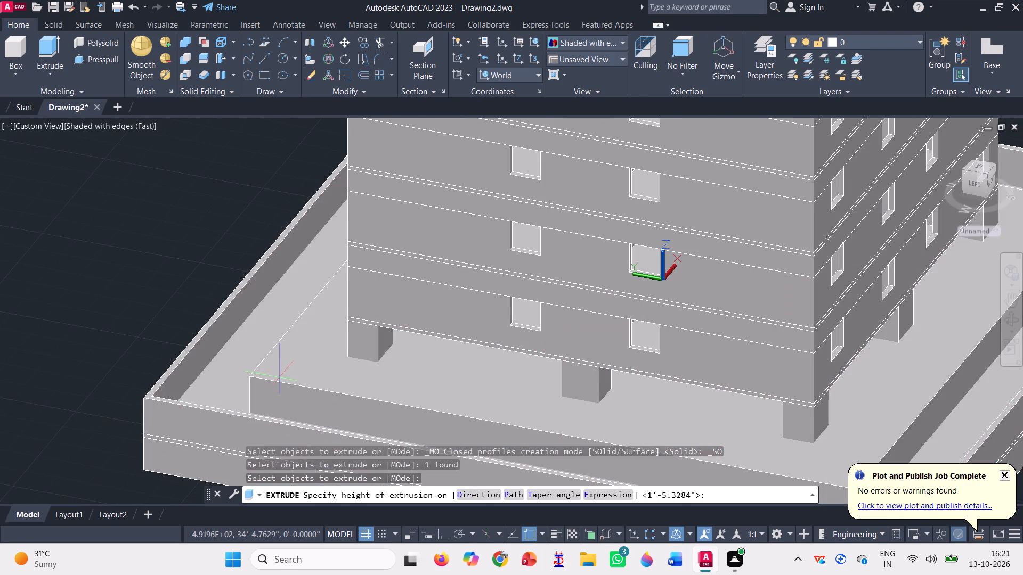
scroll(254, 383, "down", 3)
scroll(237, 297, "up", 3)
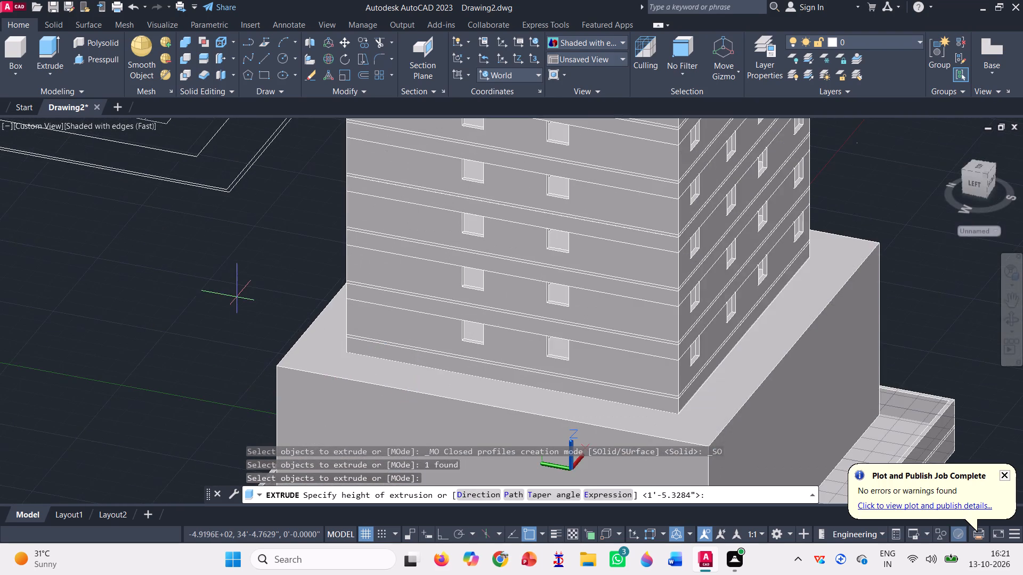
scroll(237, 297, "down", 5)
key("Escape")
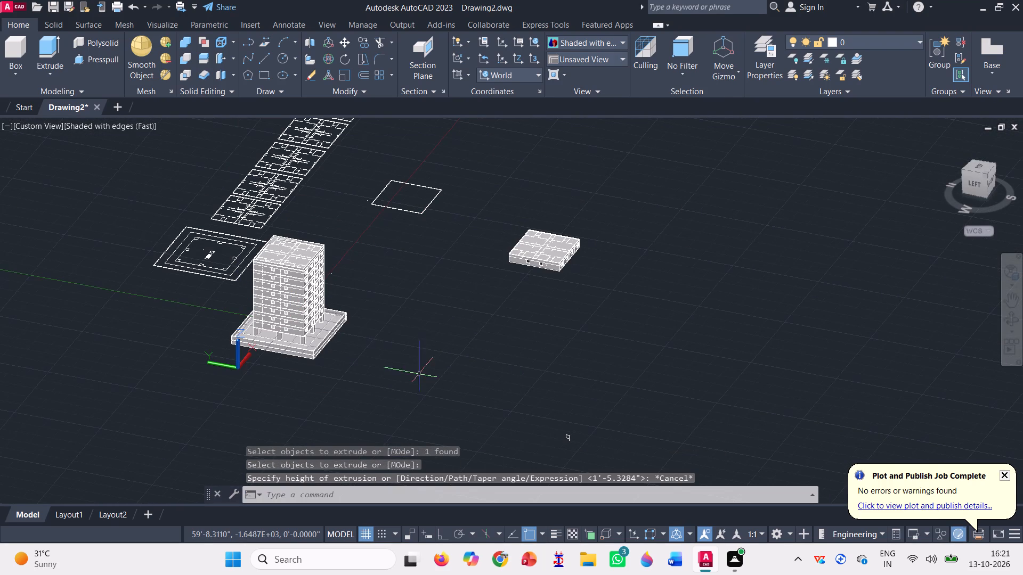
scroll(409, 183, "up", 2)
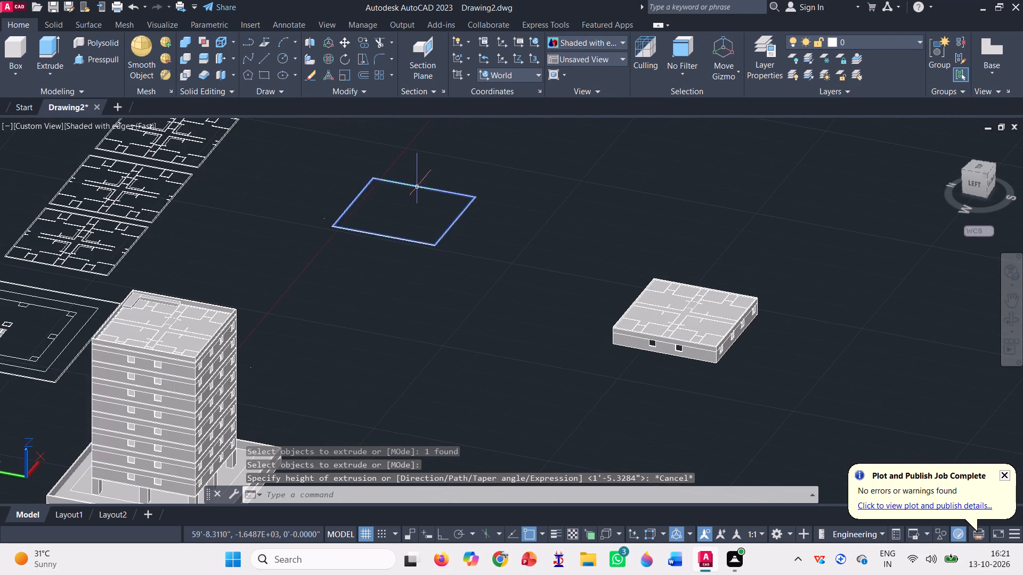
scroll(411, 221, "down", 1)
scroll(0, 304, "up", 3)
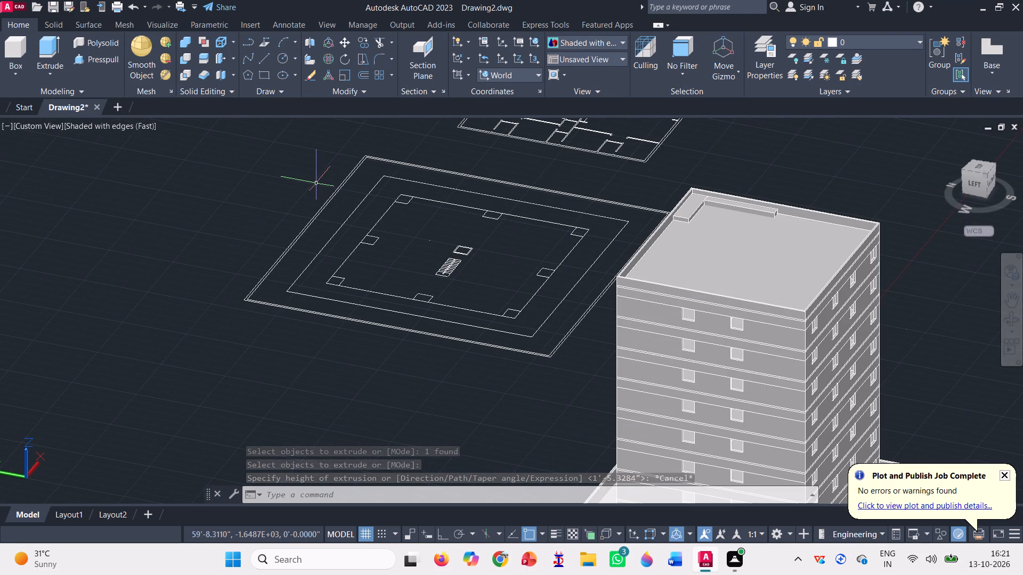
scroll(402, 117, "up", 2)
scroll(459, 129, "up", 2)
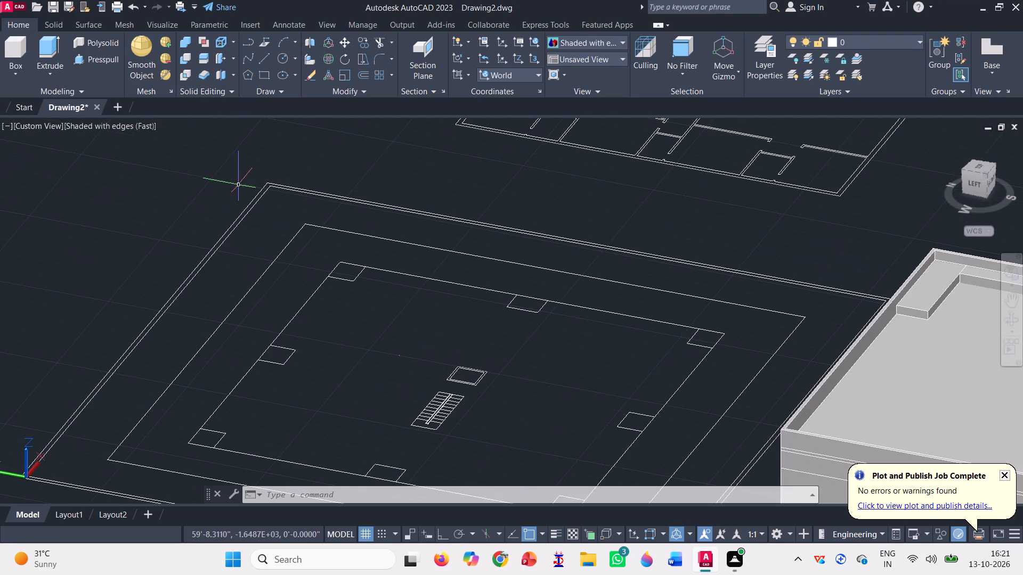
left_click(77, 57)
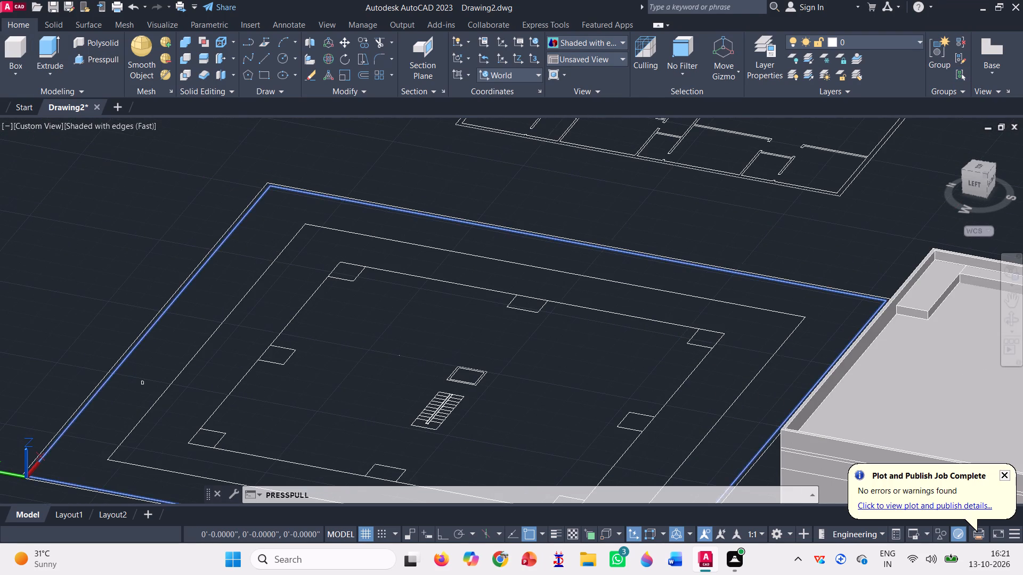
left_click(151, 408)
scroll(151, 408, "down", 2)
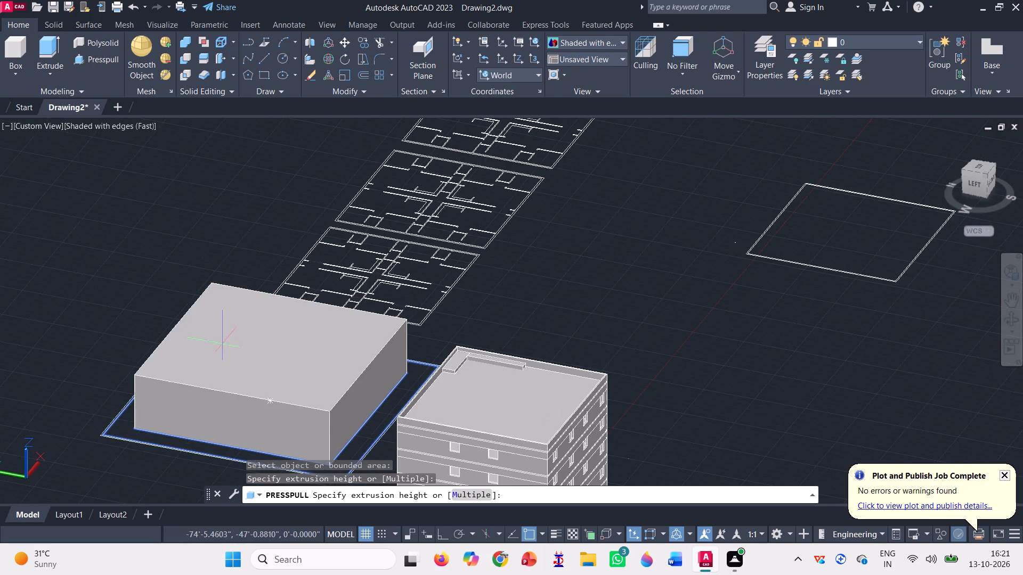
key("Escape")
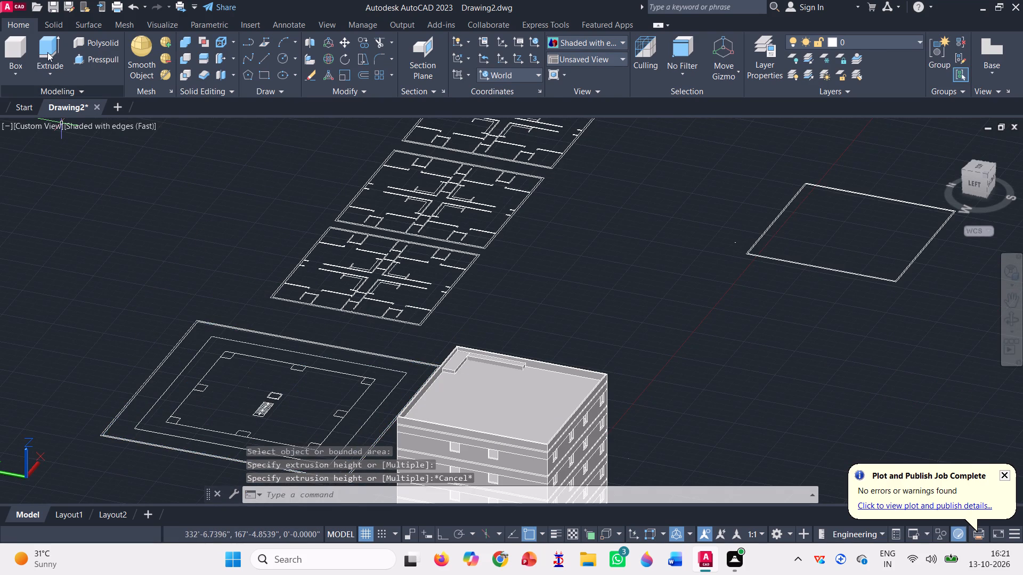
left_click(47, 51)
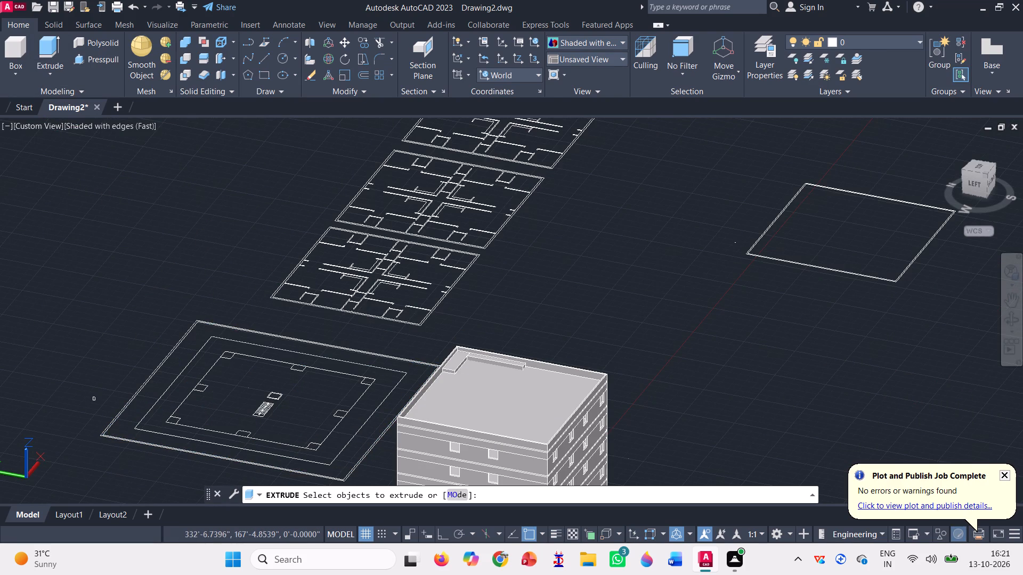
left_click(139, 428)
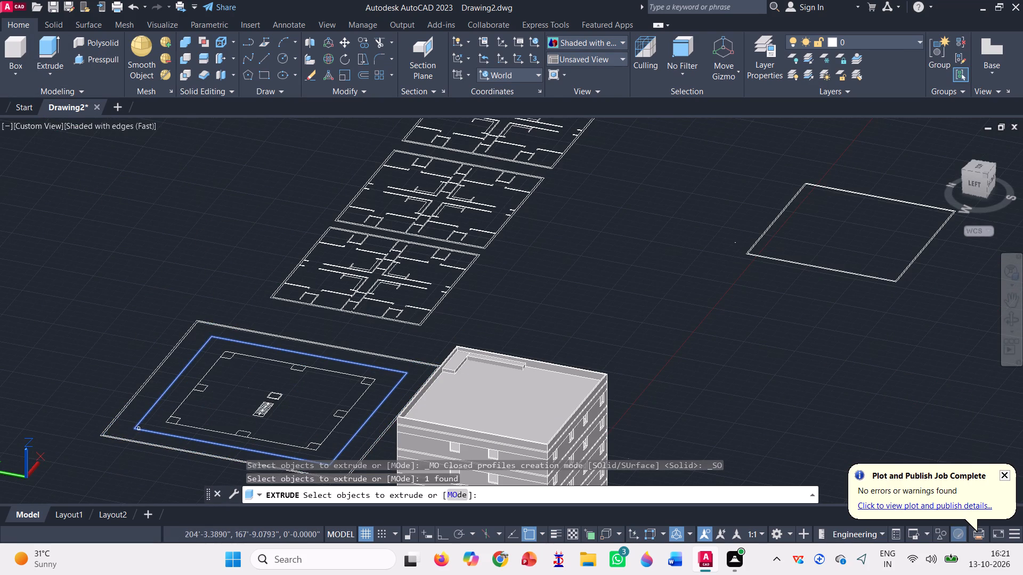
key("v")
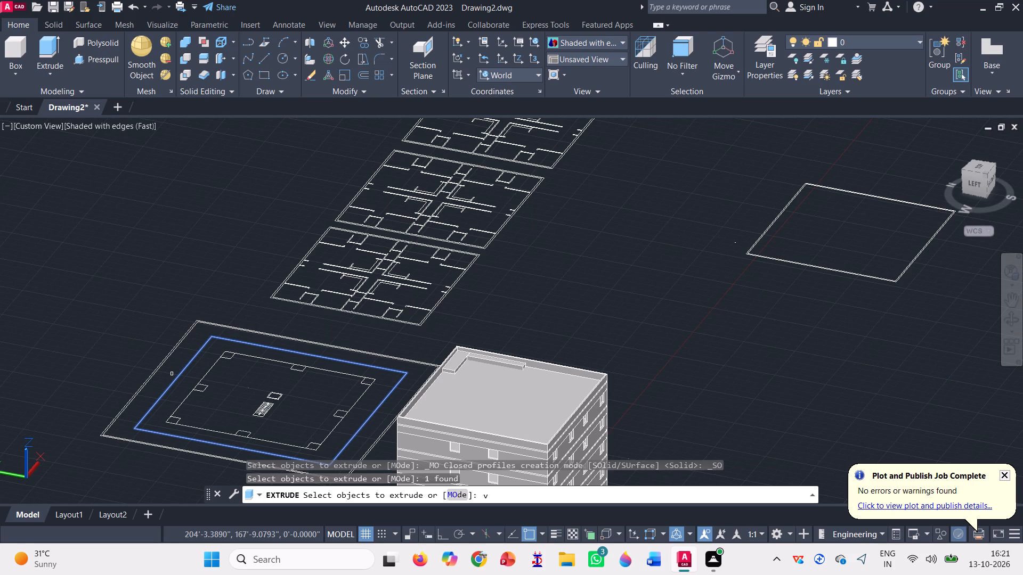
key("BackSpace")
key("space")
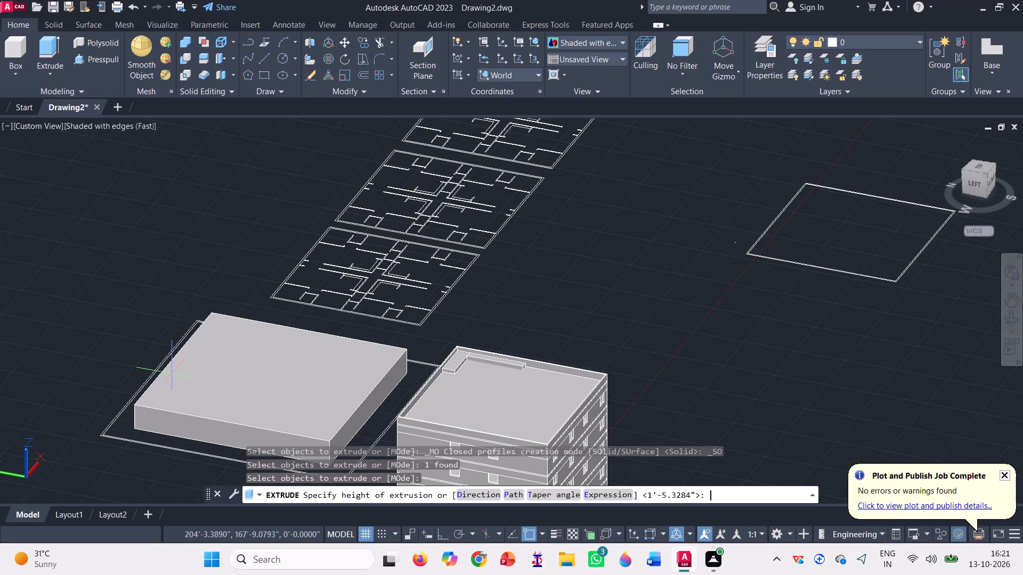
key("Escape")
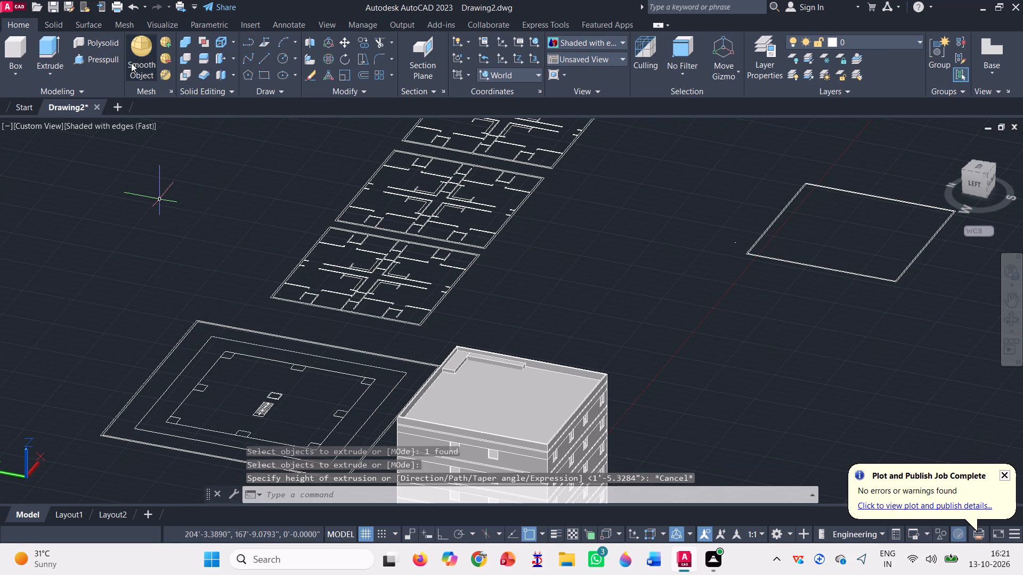
Trace the rectangular outline just inside the double boundary of the 2D ground plan with lines through its four corners, back to the start.
left_click(264, 60)
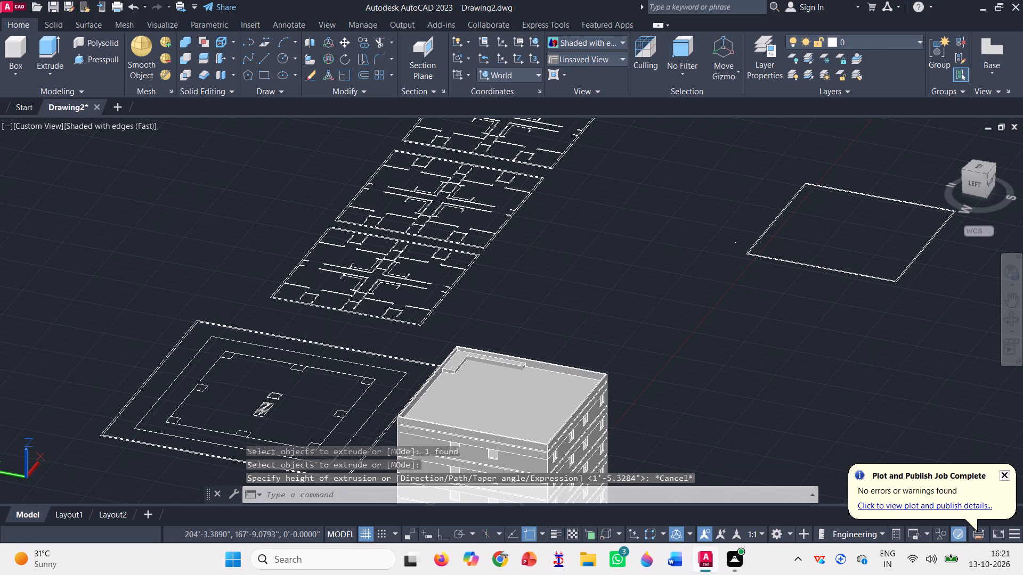
scroll(161, 436, "up", 2)
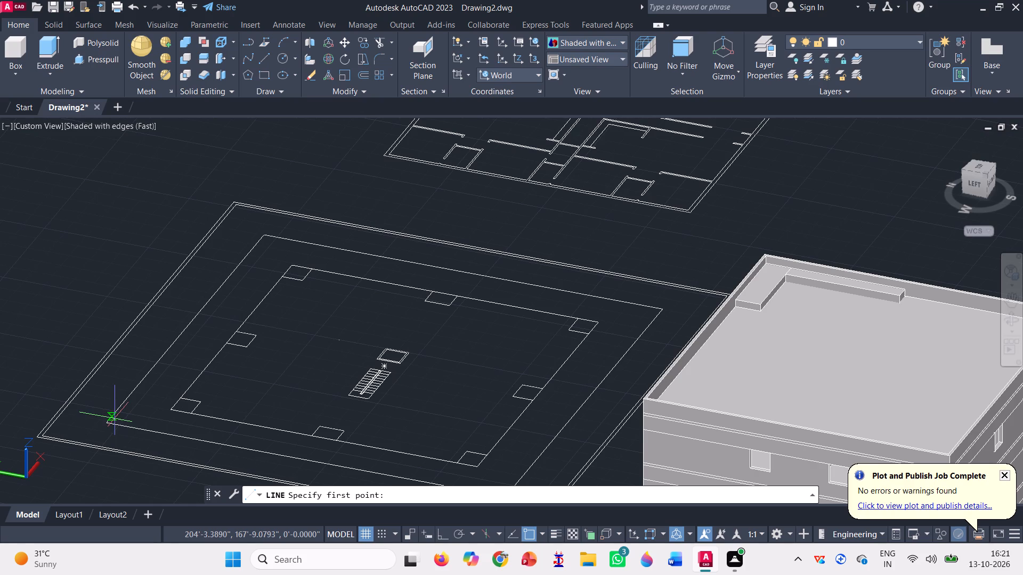
left_click(108, 421)
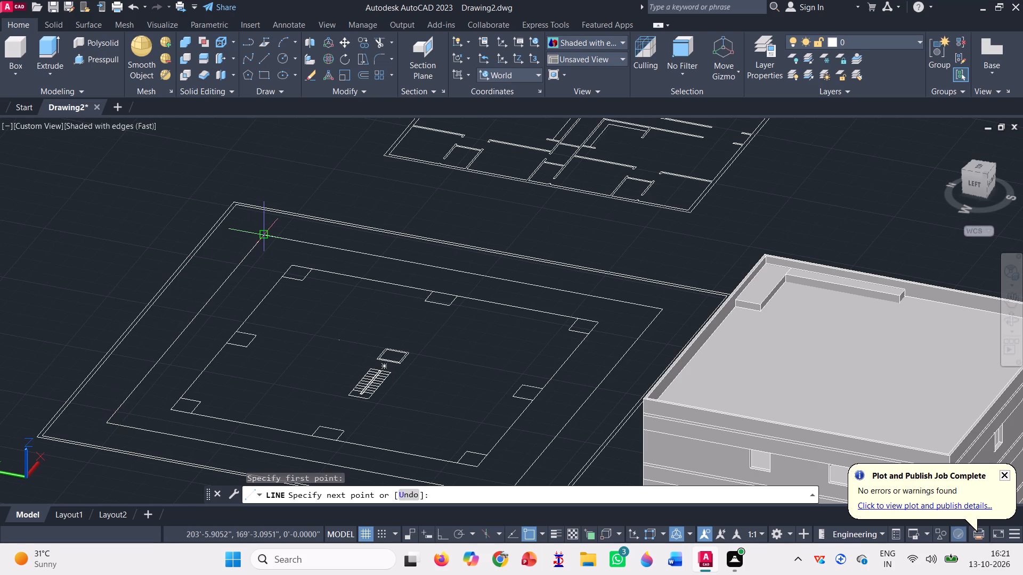
left_click(265, 235)
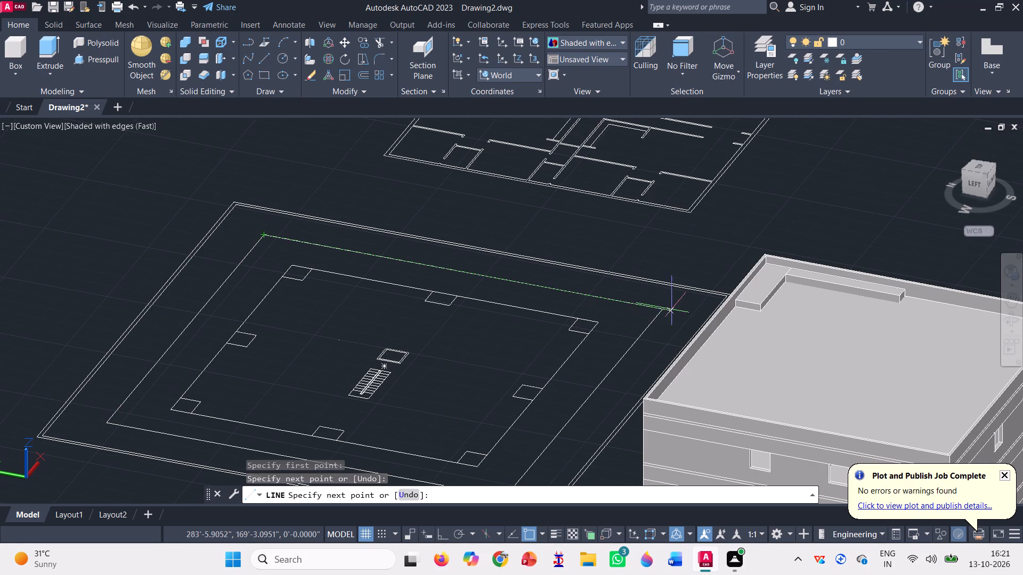
left_click(665, 311)
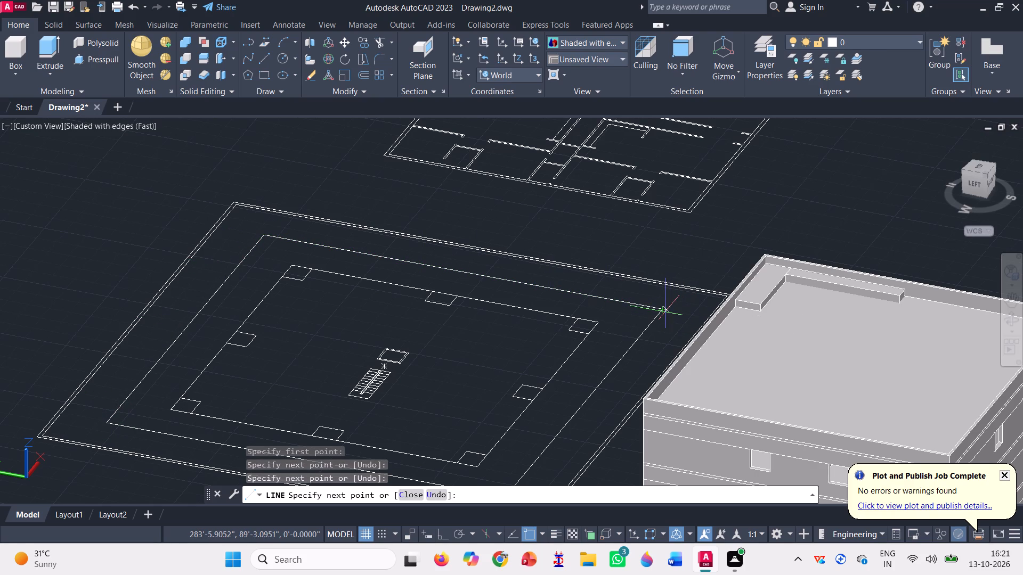
scroll(638, 228, "down", 1)
scroll(543, 446, "up", 2)
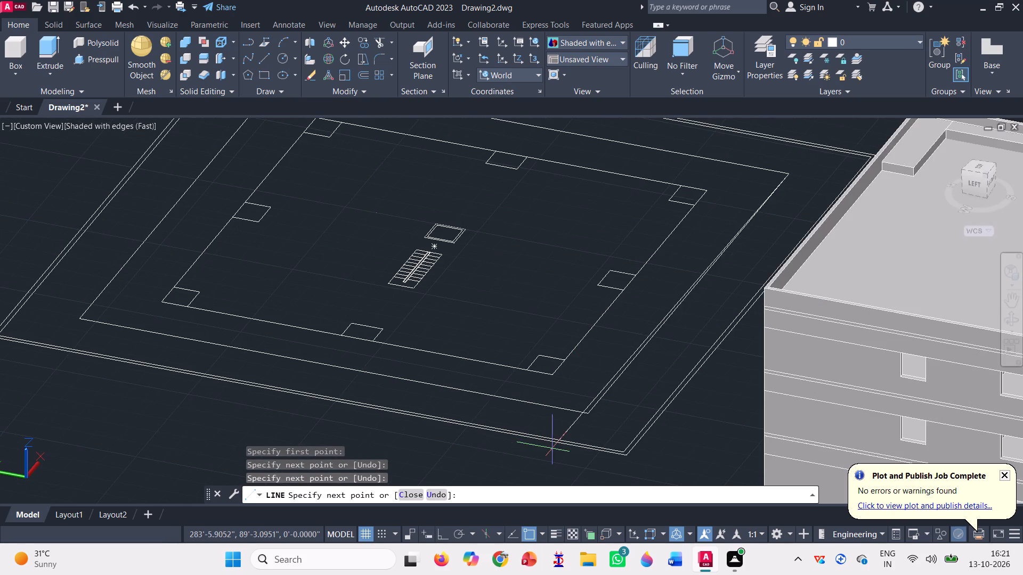
left_click(588, 410)
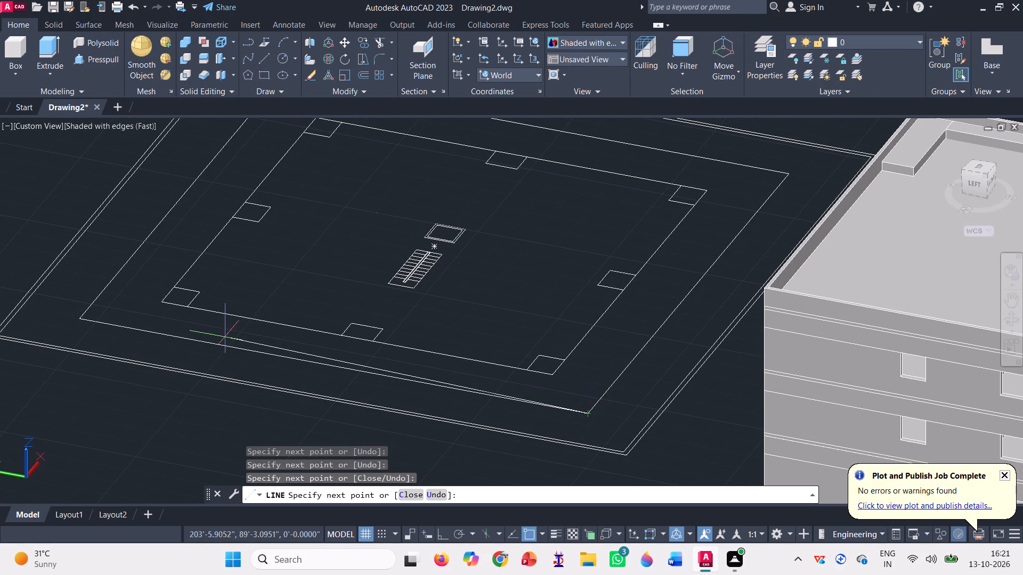
left_click(79, 317)
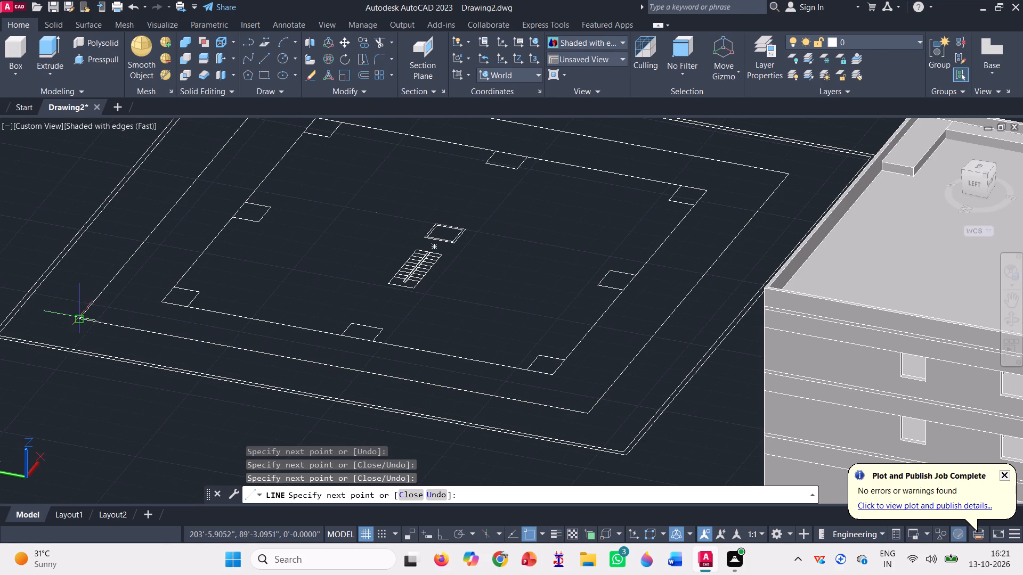
key("space")
scroll(315, 379, "down", 1)
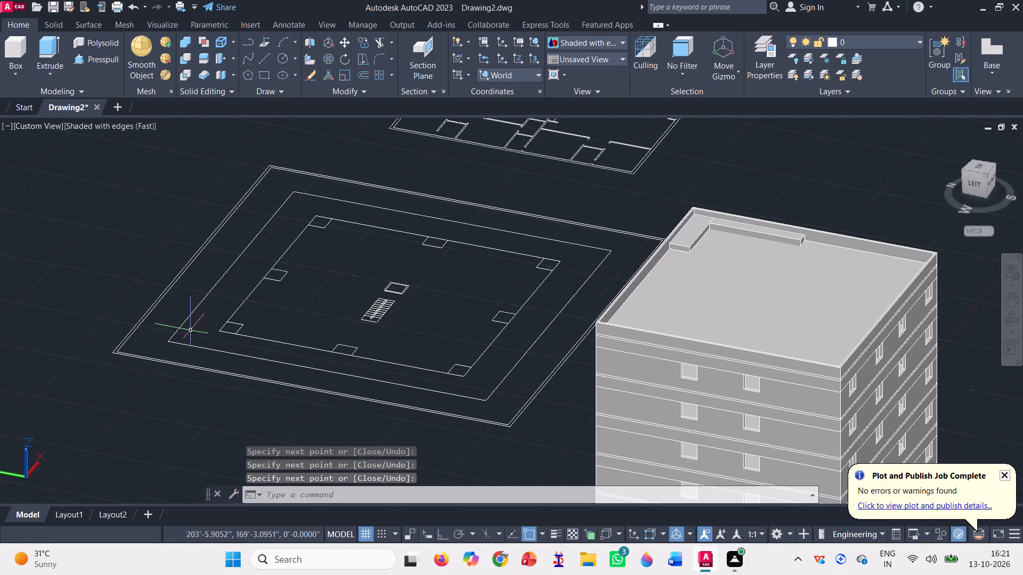
Presspull the west line of the traced rectangle on the 2D ground plan to a height of 2'.
left_click(102, 55)
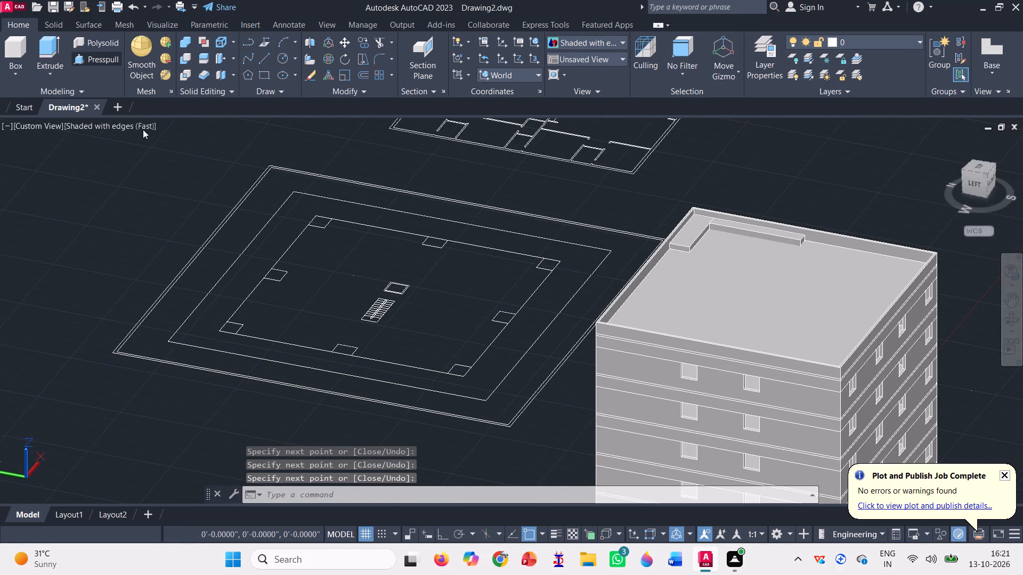
left_click(313, 370)
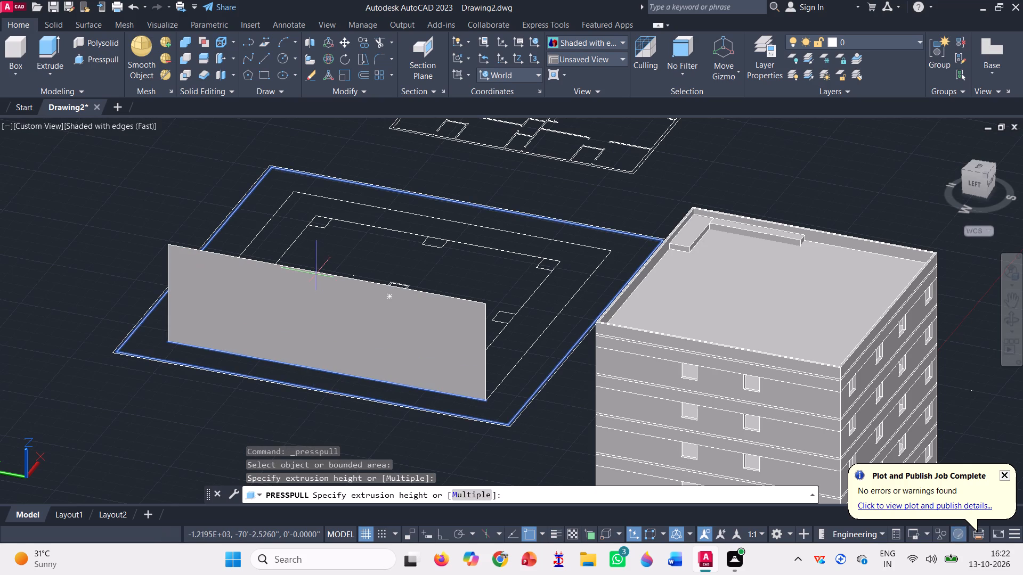
type("2'")
key("Return")
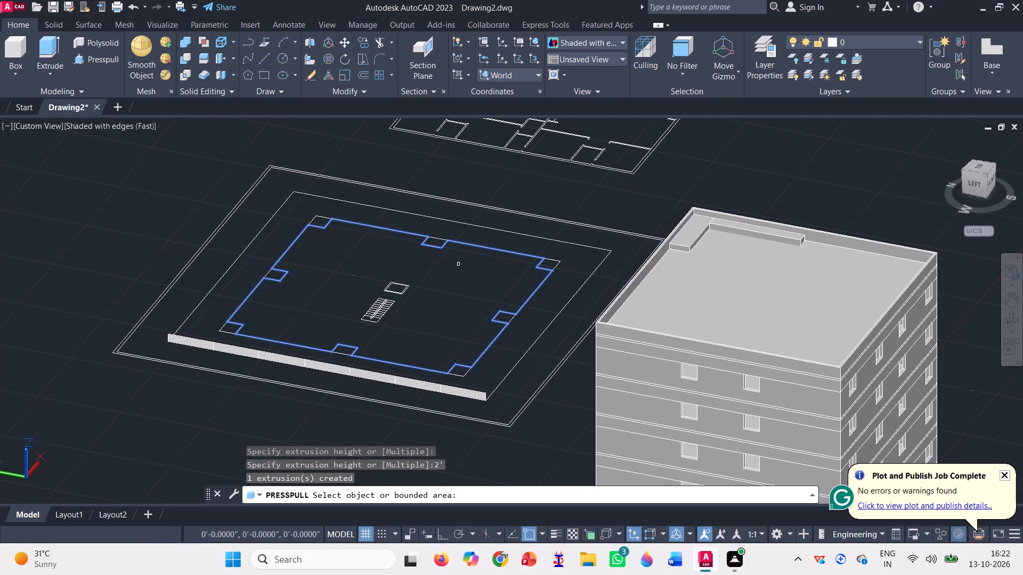
Presspull the south and north lines of the traced rectangle on the 2D ground plan to a height of 2'.
left_click(569, 301)
type("2'")
key("Return")
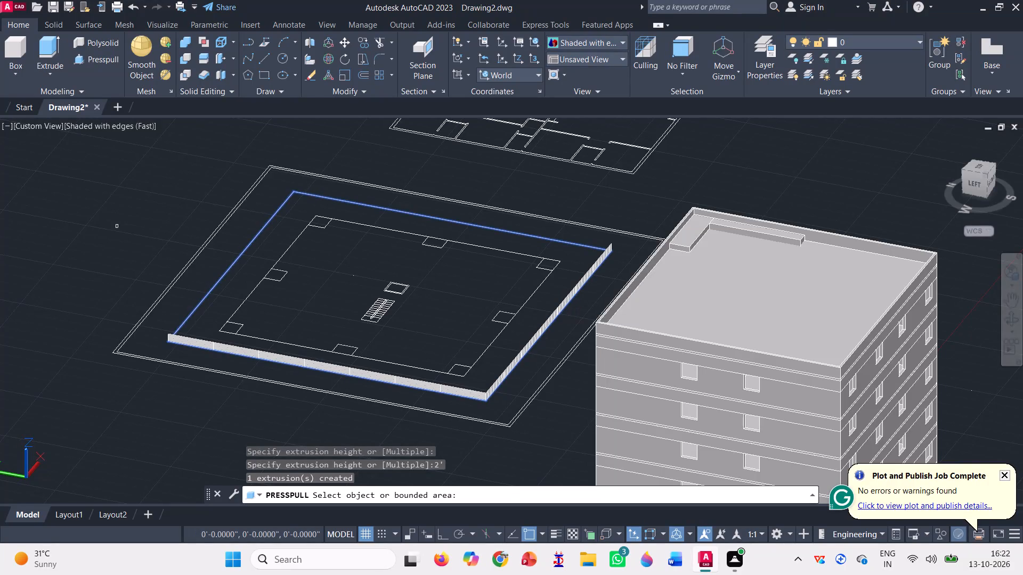
scroll(190, 273, "up", 1)
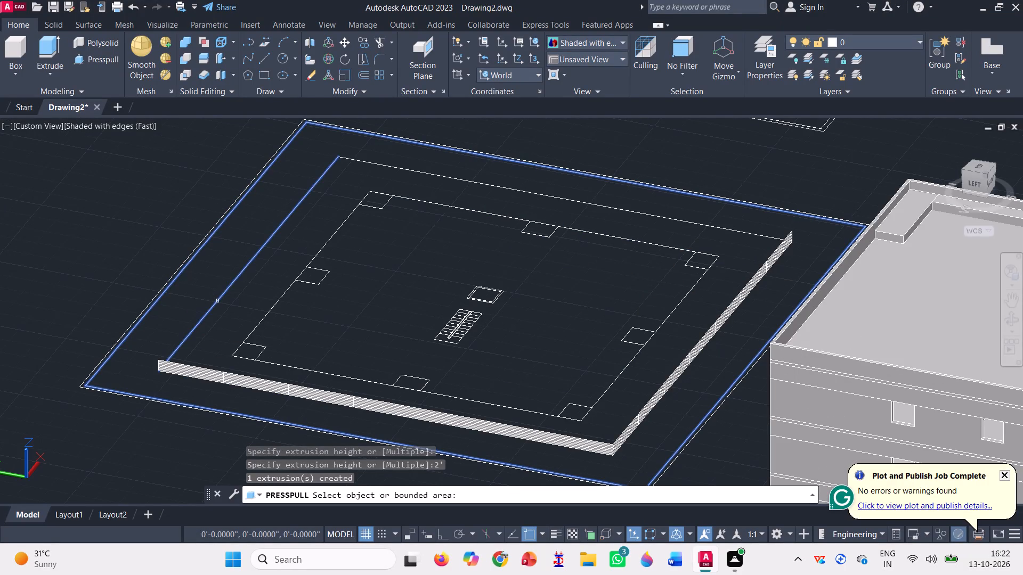
left_click(217, 300)
scroll(217, 300, "down", 1)
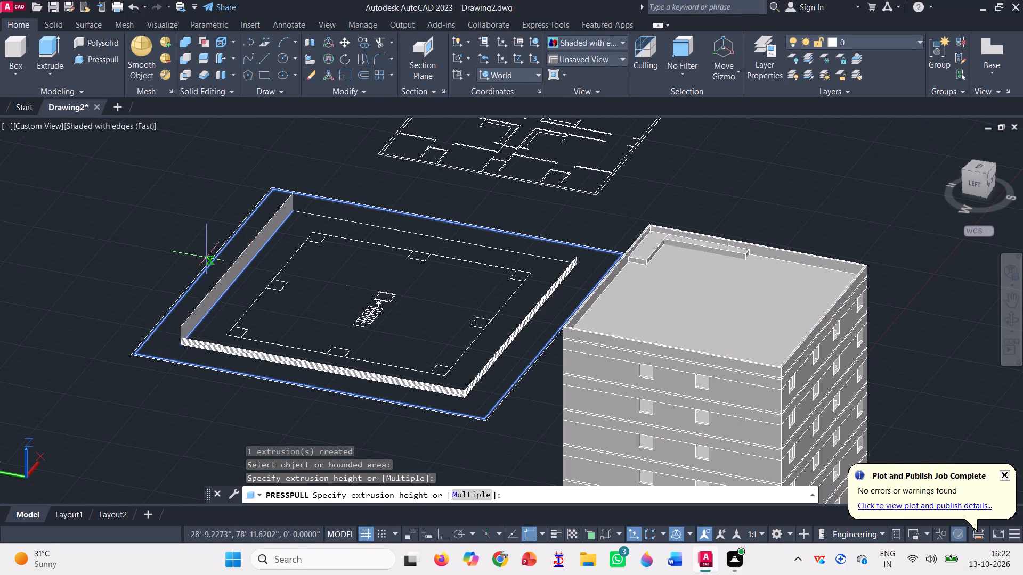
type("2'")
key("Return")
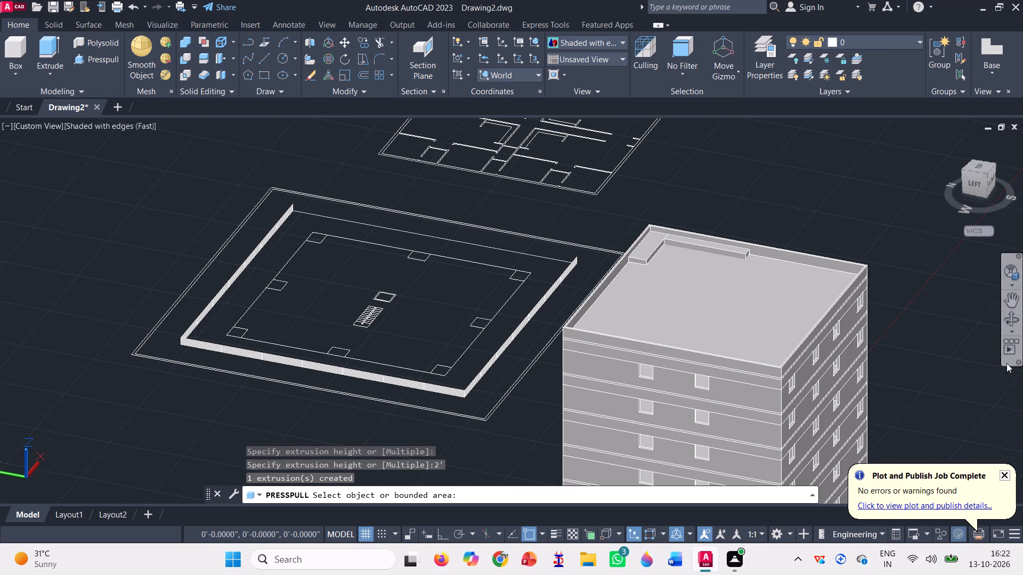
Presspull the remaining east line of the traced rectangle on the 2D ground plan to a height of 2'.
left_click(1005, 311)
left_click_drag(605, 210, 553, 257)
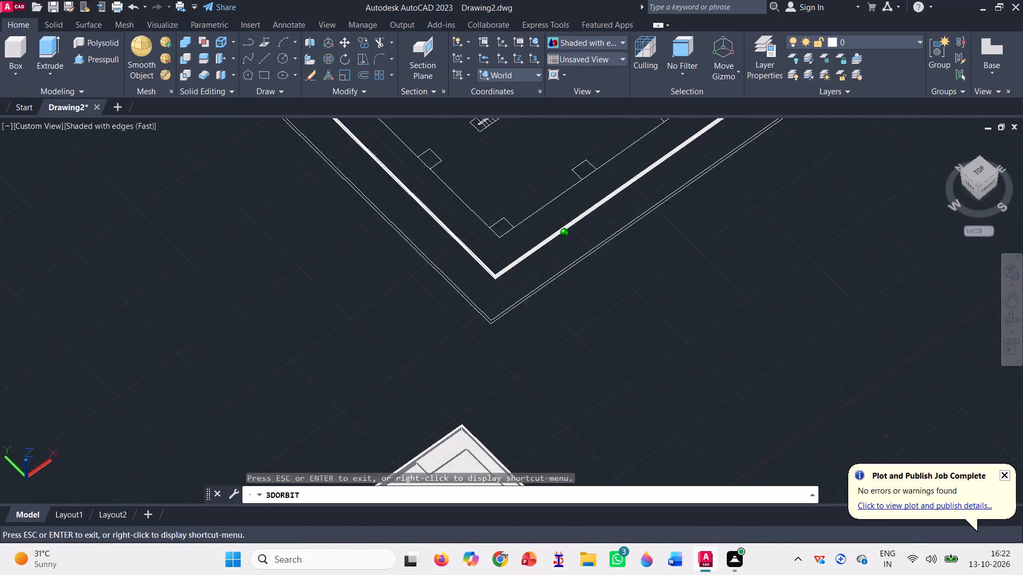
left_click_drag(553, 257, 413, 213)
scroll(407, 225, "down", 6)
left_click_drag(778, 336, 778, 335)
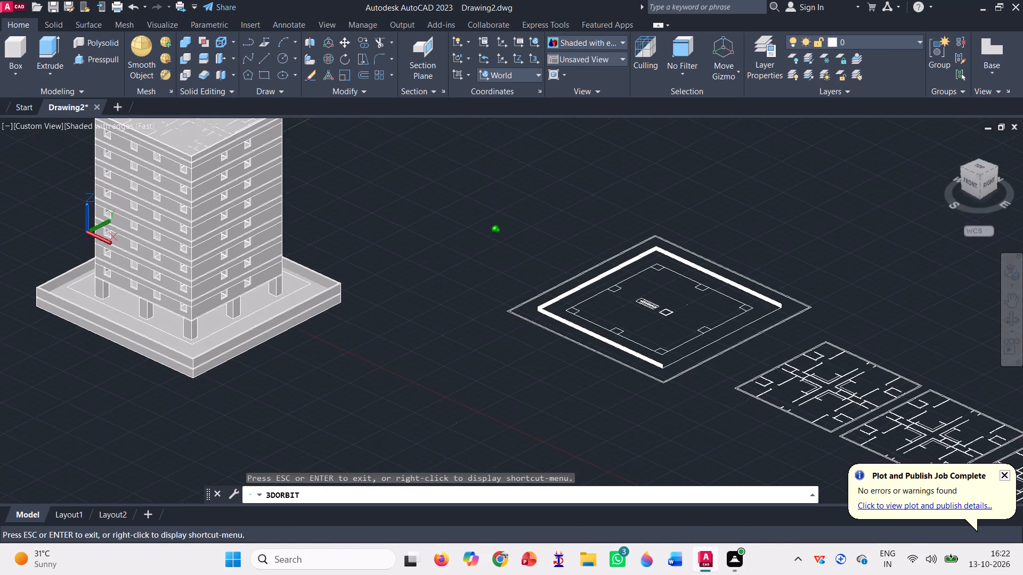
left_click_drag(778, 335, 691, 386)
scroll(611, 479, "up", 3)
scroll(620, 412, "up", 4)
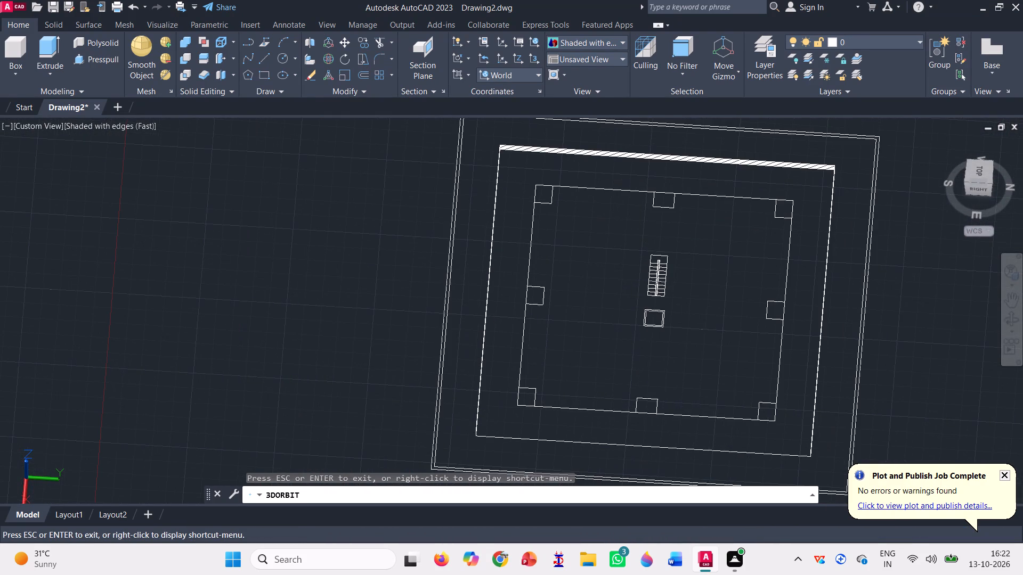
left_click_drag(661, 310, 707, 248)
scroll(699, 315, "up", 3)
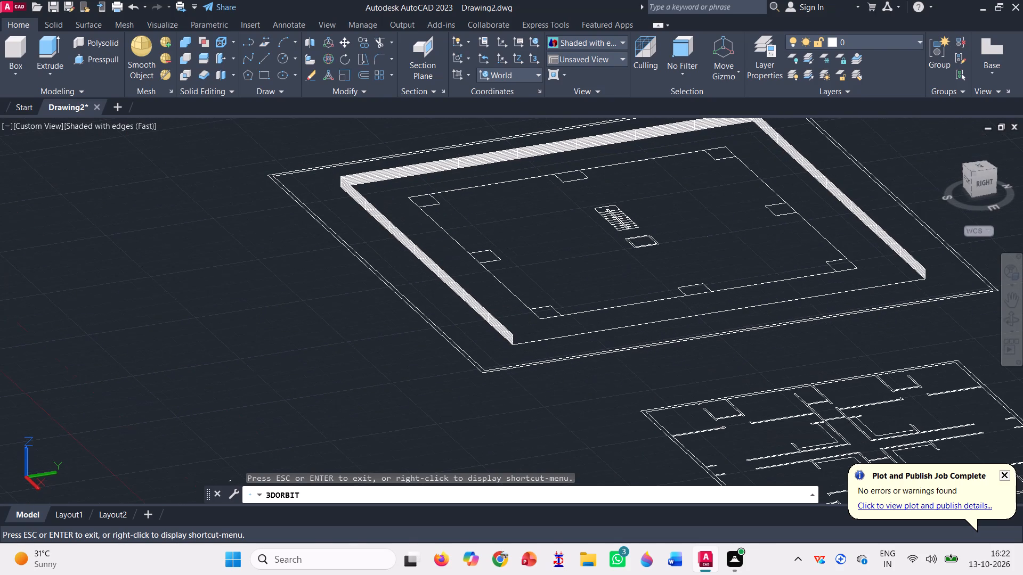
key("space")
left_click(699, 315)
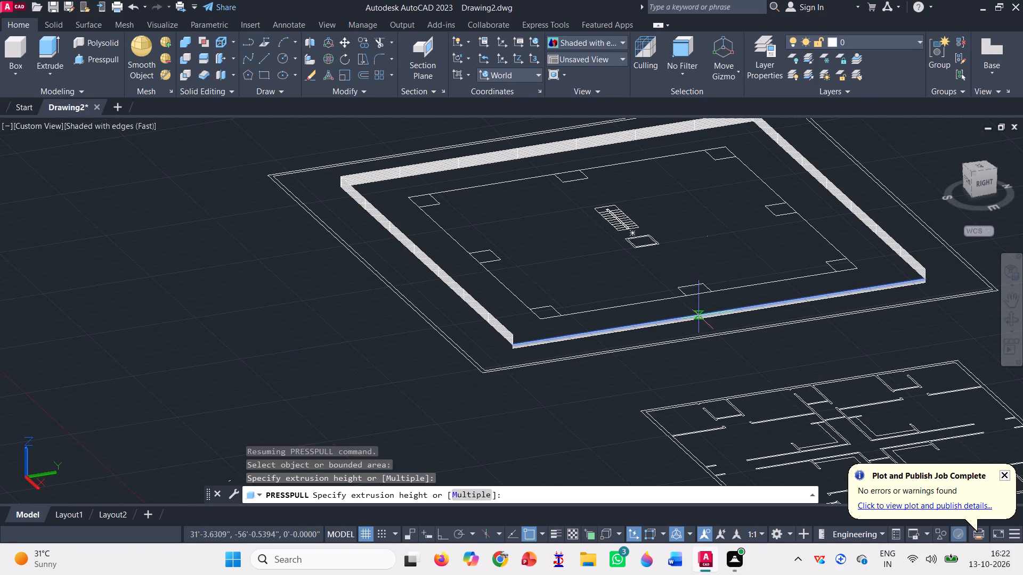
type("2'")
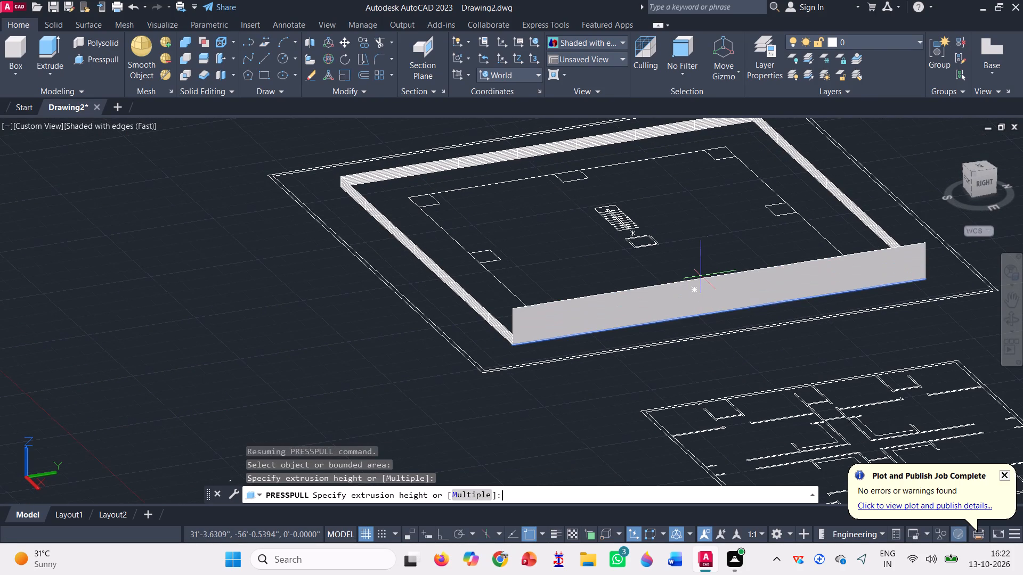
key("Return")
Delete the leftover rectangular outline on the building's base slab, between the outer wall and the columns.
scroll(660, 249, "down", 2)
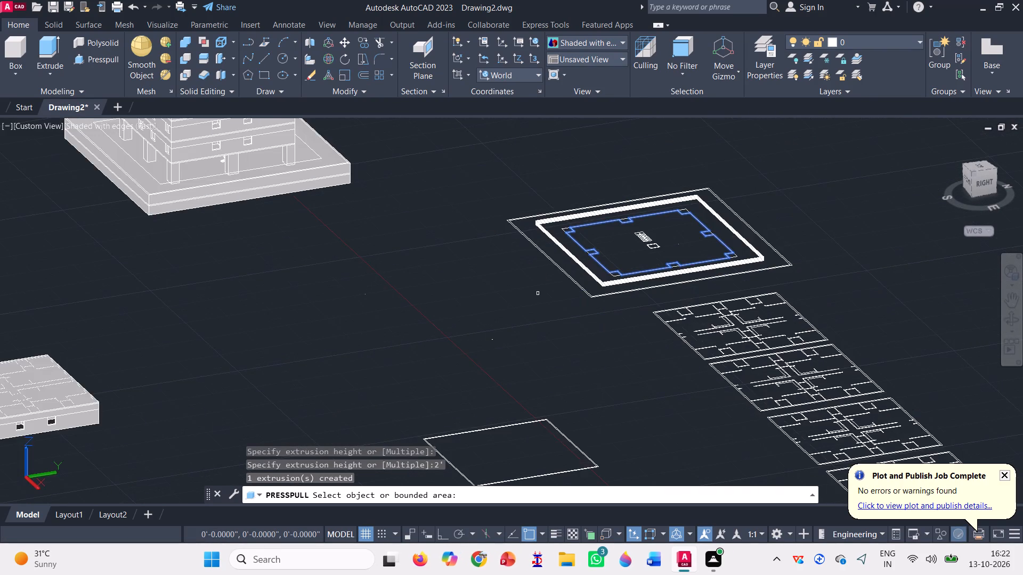
scroll(536, 294, "down", 1)
scroll(224, 150, "up", 3)
scroll(286, 229, "up", 3)
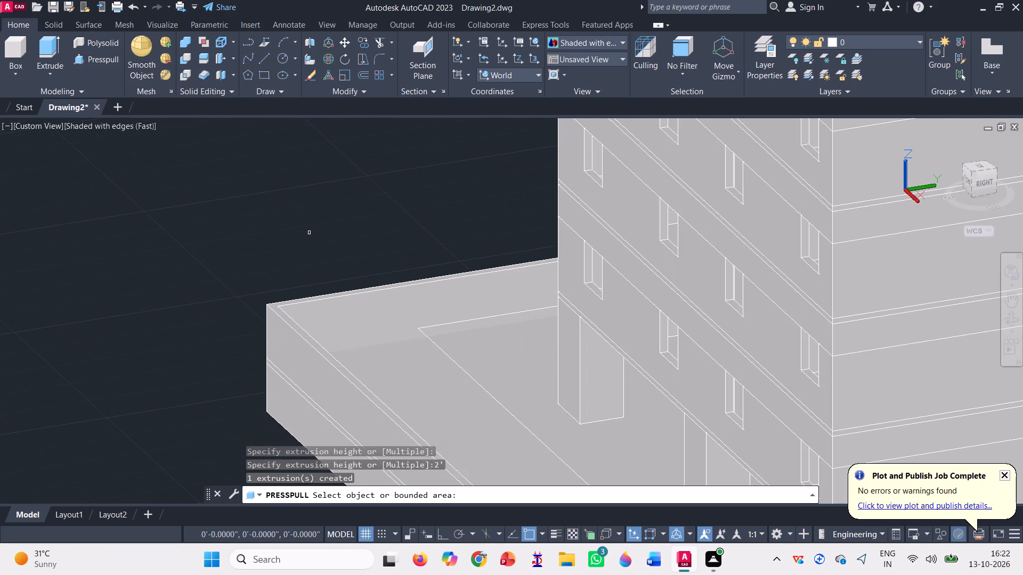
key("Escape")
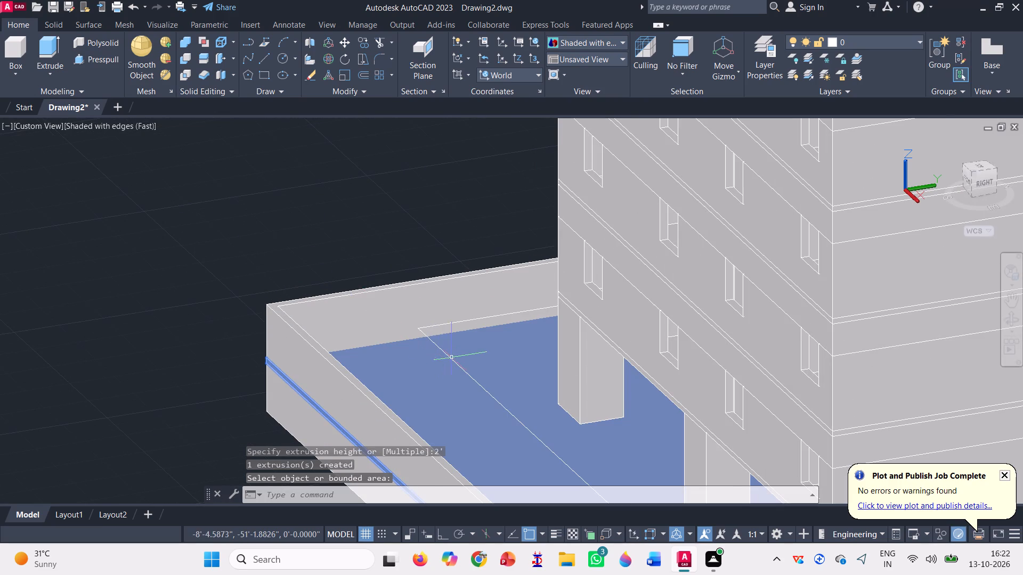
left_click(451, 356)
key("Delete")
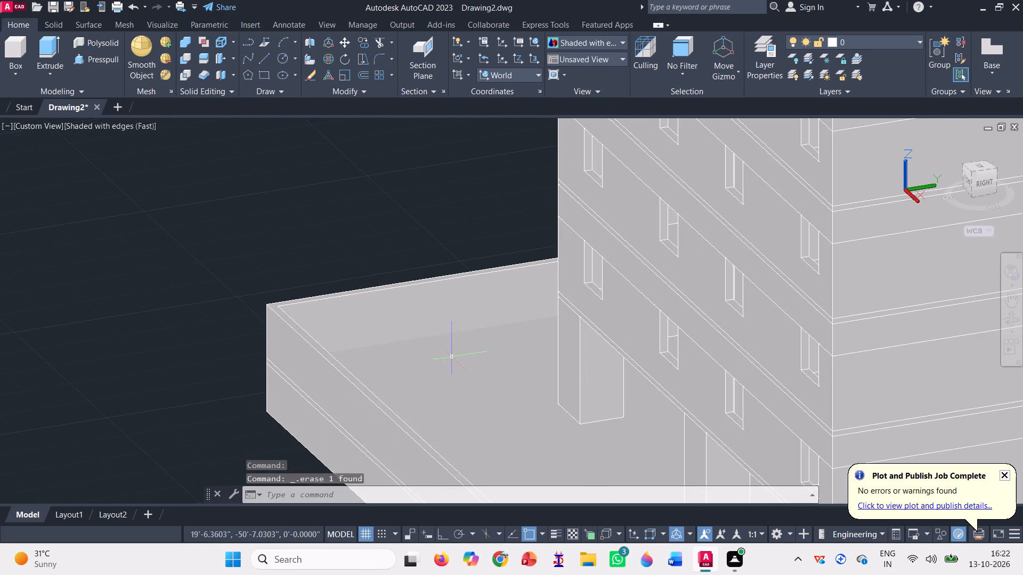
Move the four 2' high sides from the plan boundary's outer south-east corner to the matching corner of the building's base, below its outer wall.
scroll(426, 352, "down", 5)
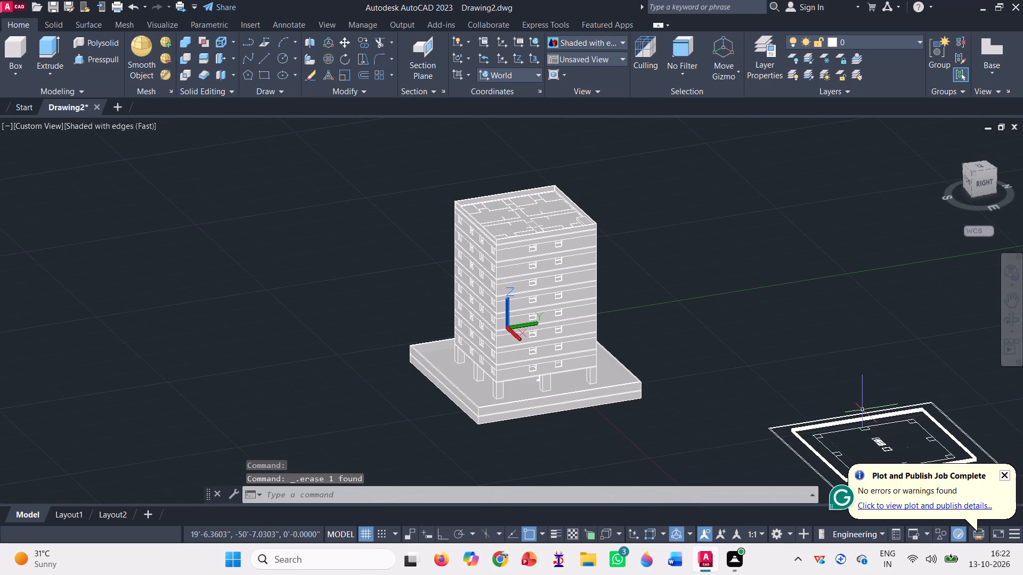
left_click(344, 39)
scroll(401, 197, "down", 2)
scroll(723, 332, "up", 3)
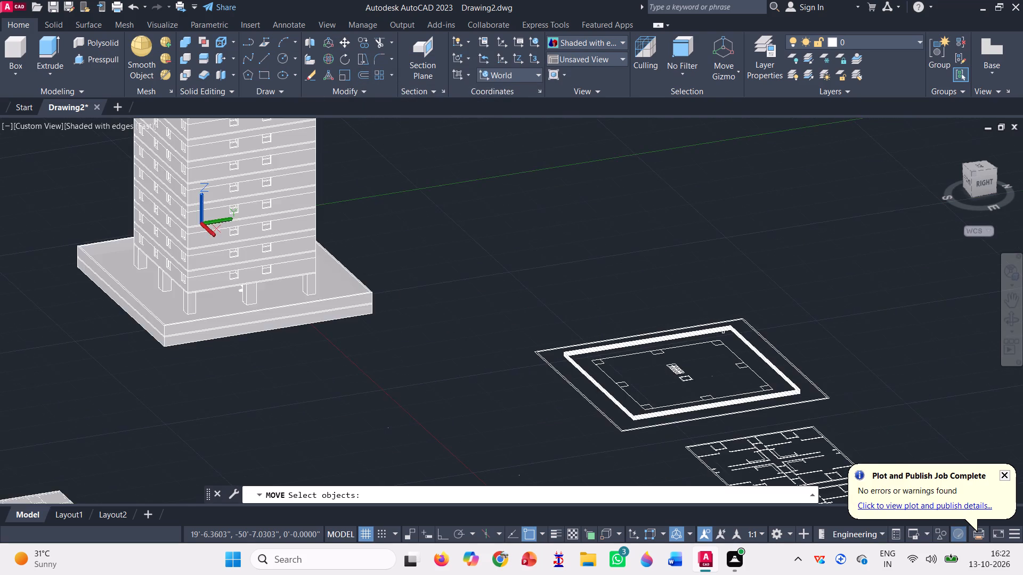
scroll(718, 342, "up", 4)
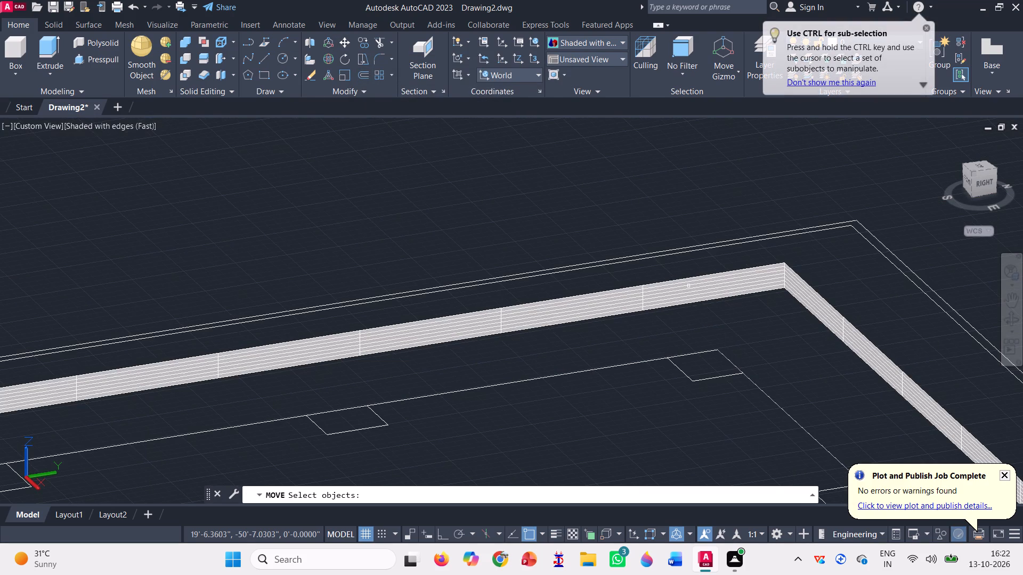
left_click(687, 281)
left_click(816, 298)
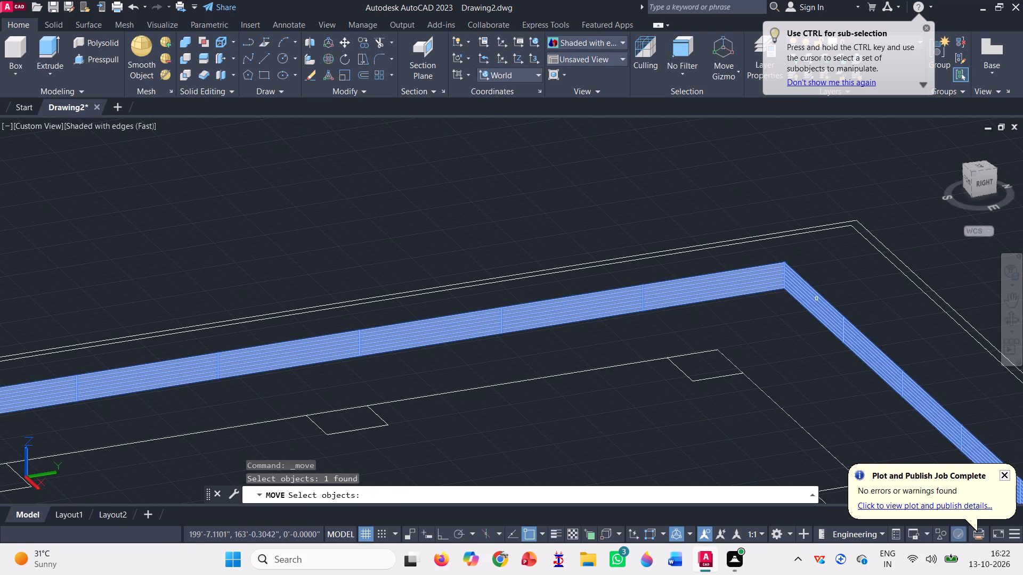
scroll(636, 211, "down", 3)
scroll(556, 319, "up", 3)
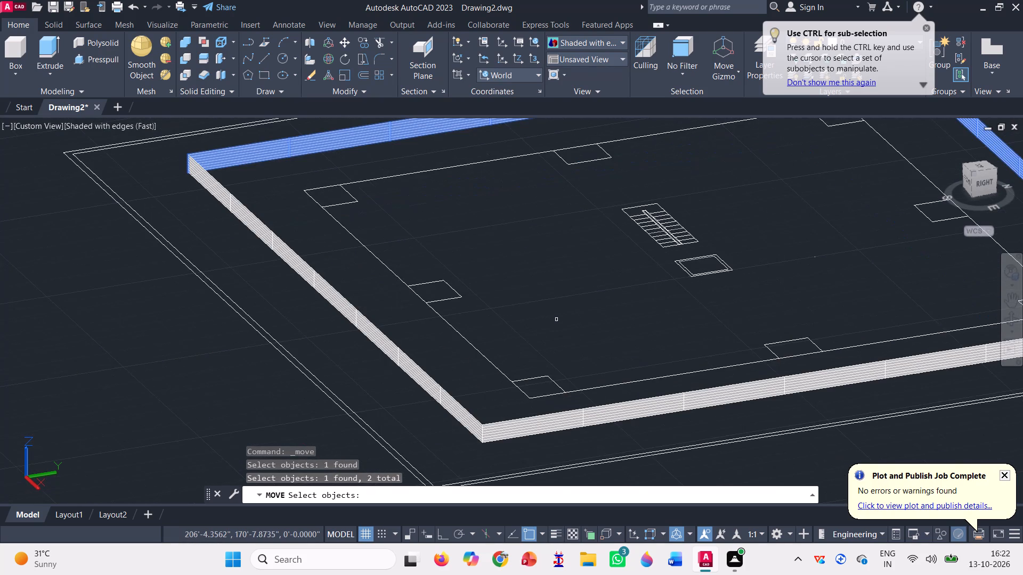
scroll(462, 449, "up", 4)
left_click(526, 314)
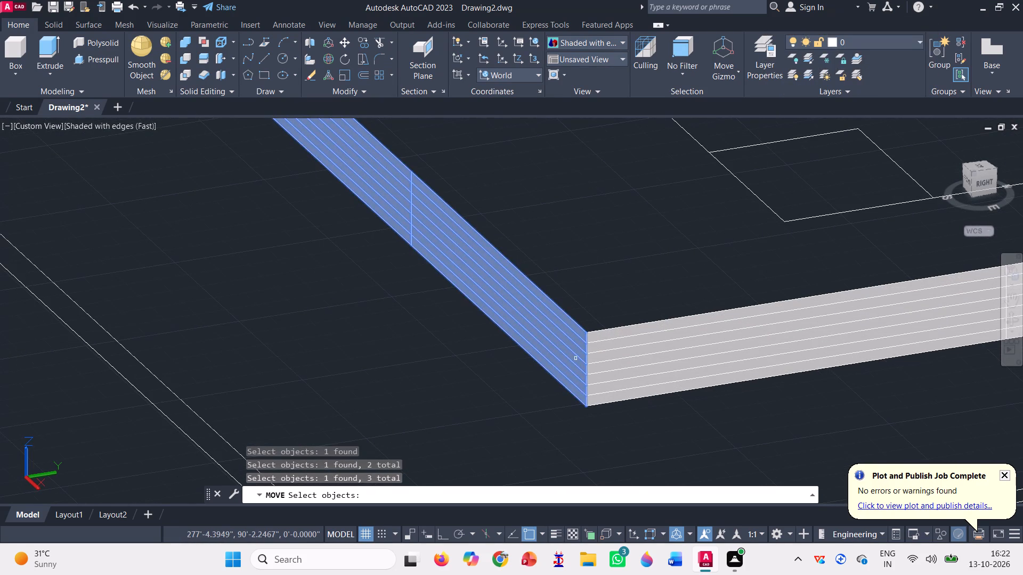
left_click(609, 362)
scroll(487, 265, "down", 3)
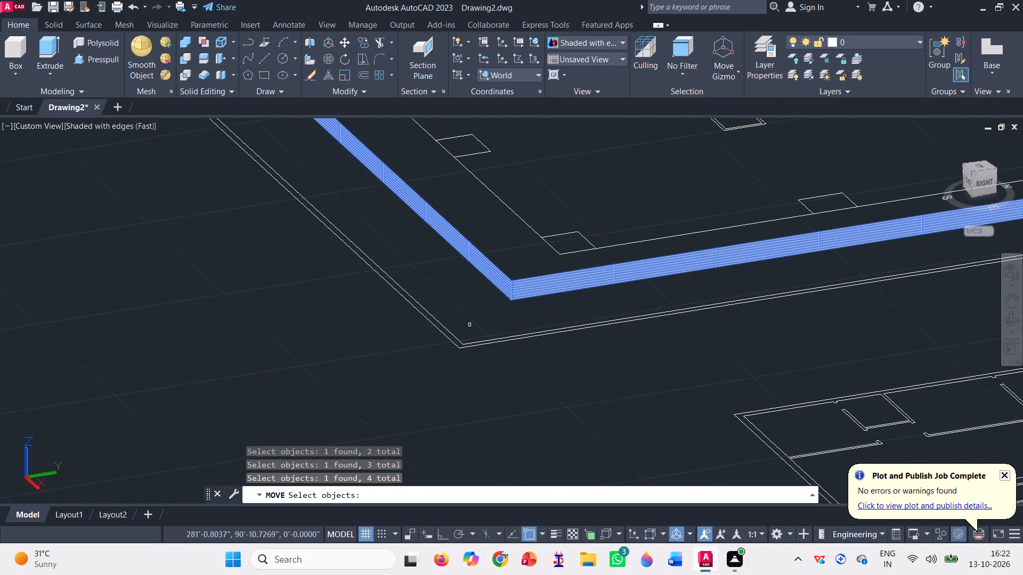
key("space")
scroll(458, 354, "up", 3)
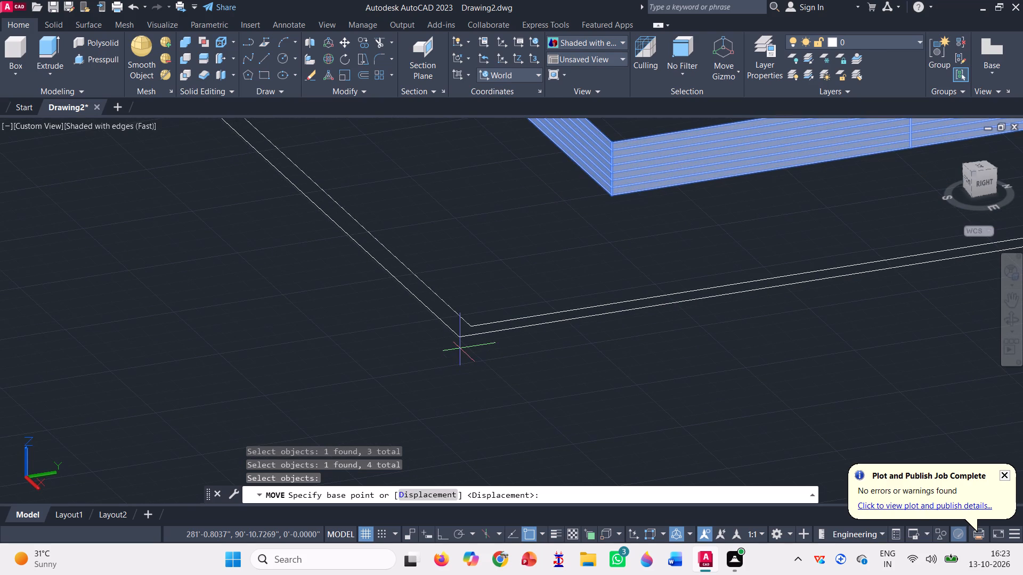
left_click(458, 337)
scroll(547, 257, "down", 4)
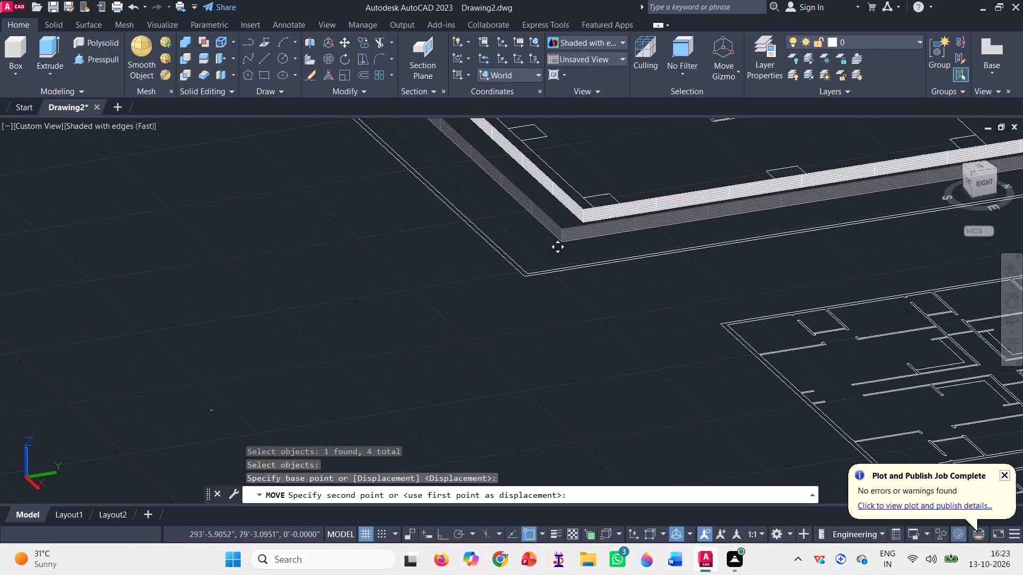
scroll(642, 234, "down", 5)
scroll(445, 177, "up", 3)
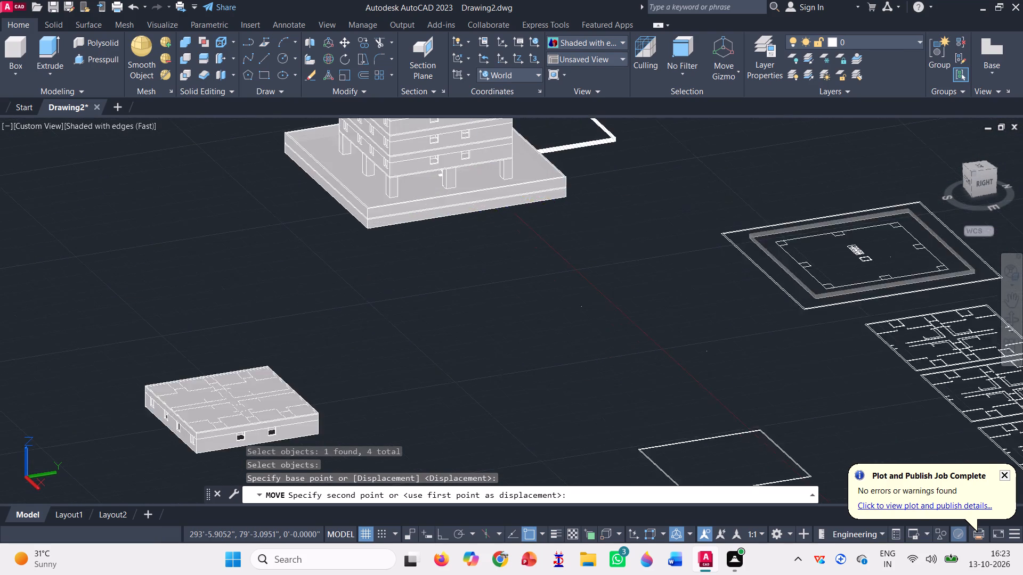
scroll(400, 201, "up", 4)
scroll(96, 346, "up", 1)
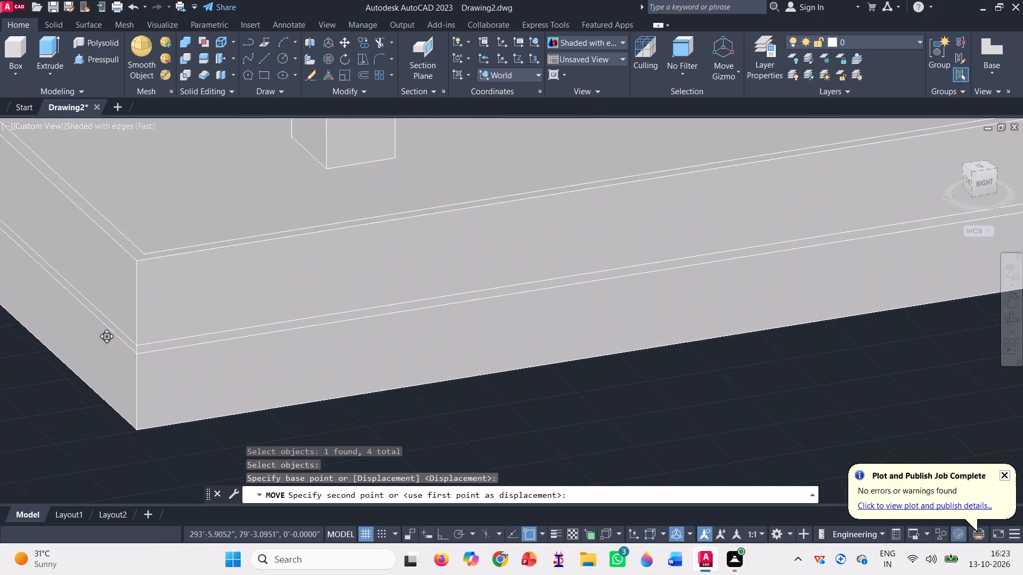
scroll(96, 344, "up", 1)
scroll(150, 363, "up", 3)
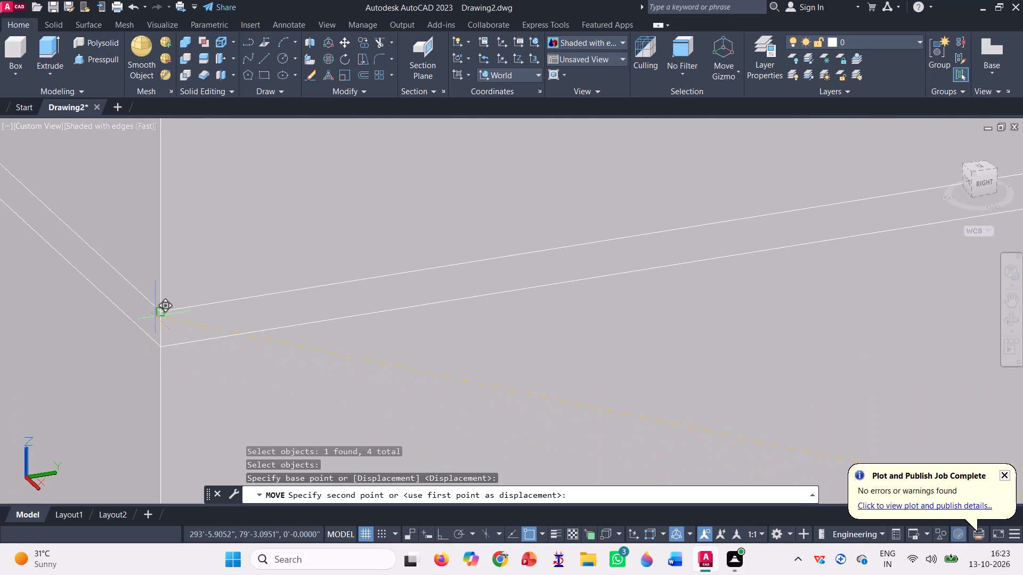
left_click(164, 309)
Examine the moved 2' high sides around the columns at the building's base from the east, south and west.
scroll(189, 355, "down", 4)
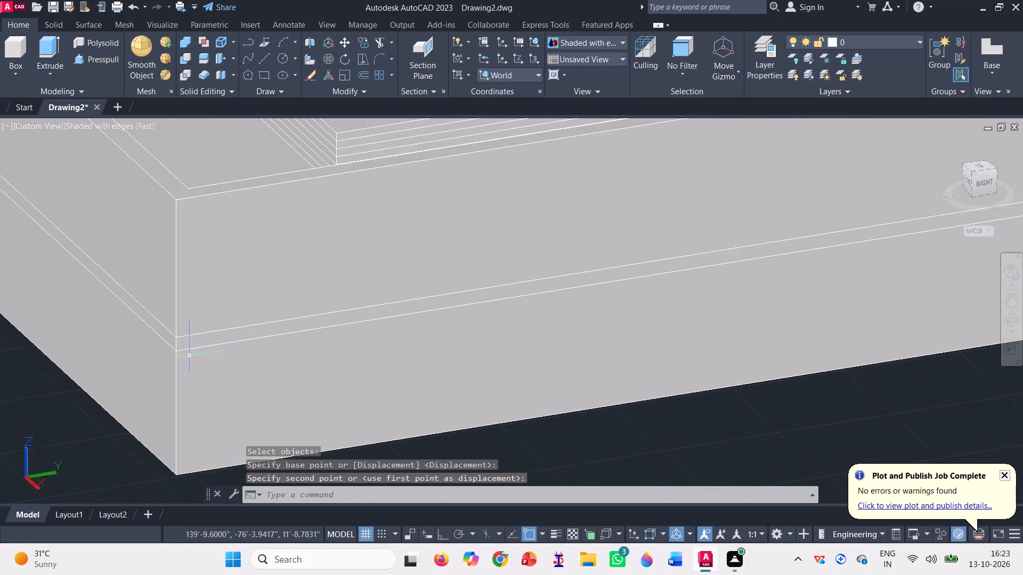
scroll(201, 352, "down", 5)
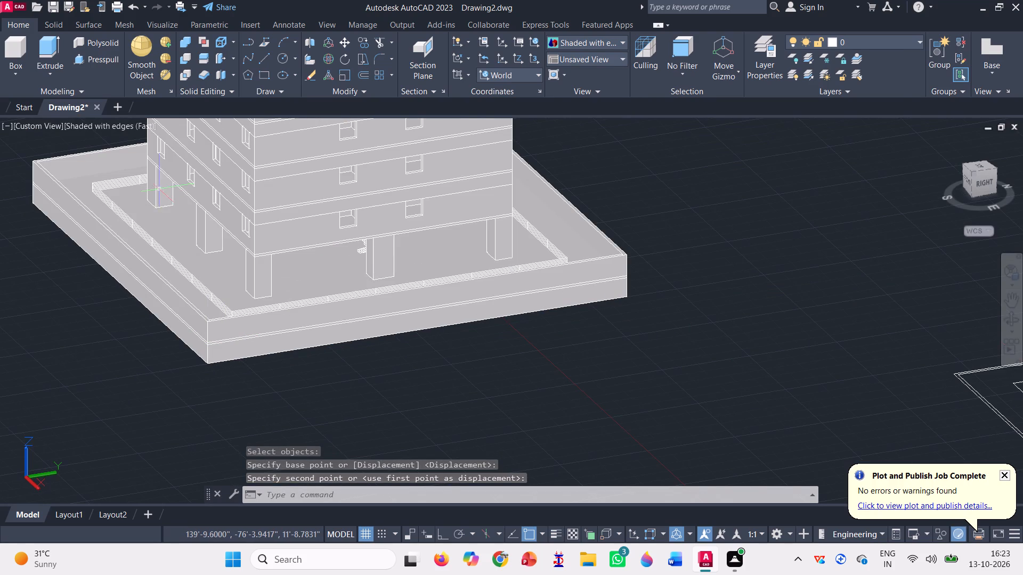
left_click(1015, 319)
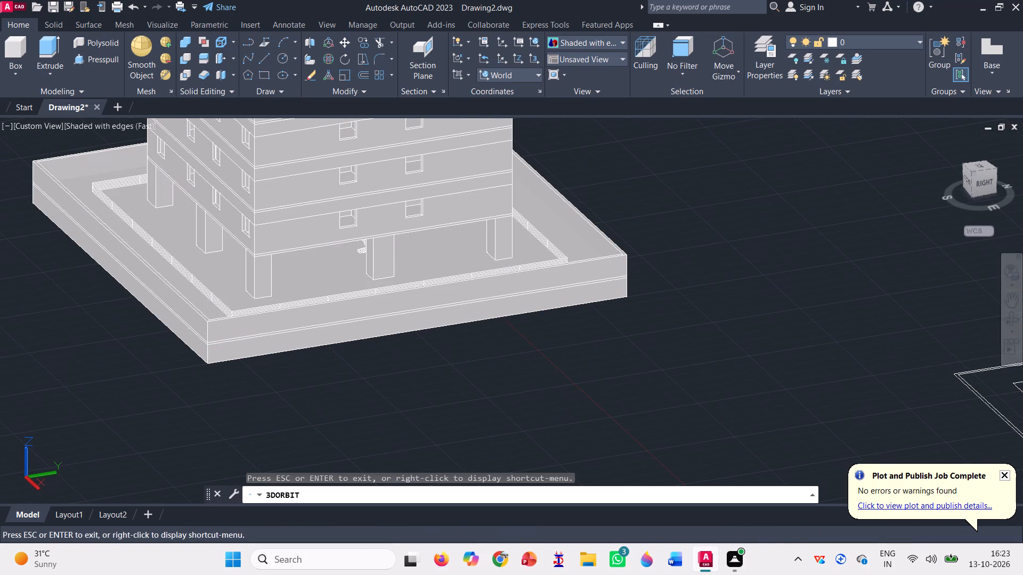
left_click_drag(285, 369, 356, 358)
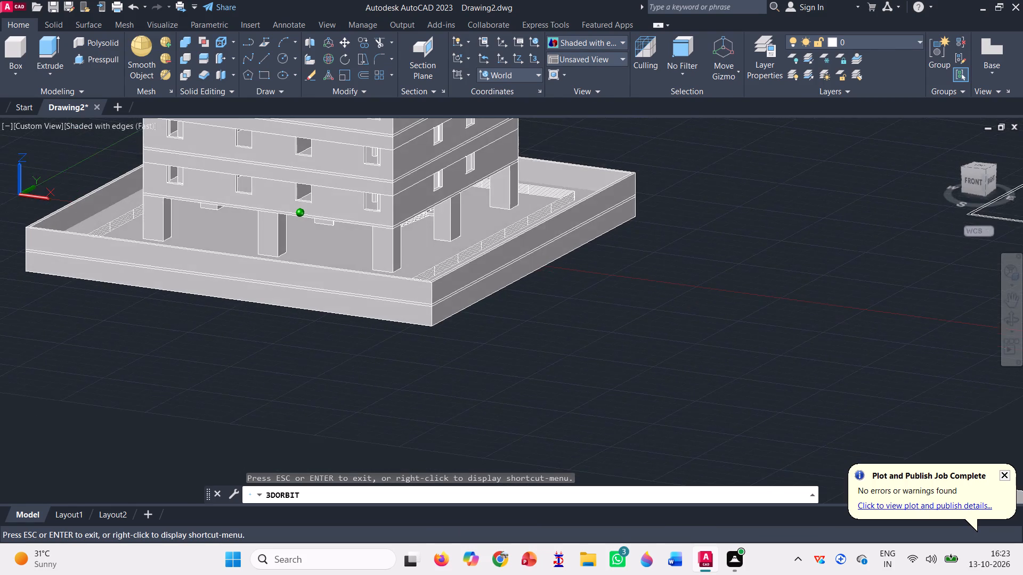
left_click_drag(356, 358, 523, 383)
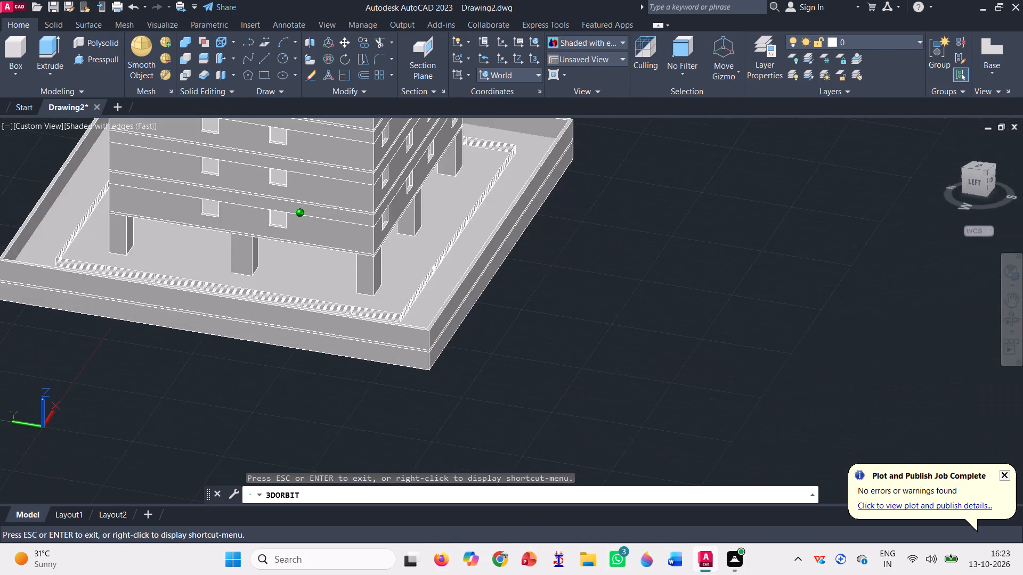
left_click_drag(523, 383, 458, 405)
key("Escape")
scroll(461, 404, "down", 3)
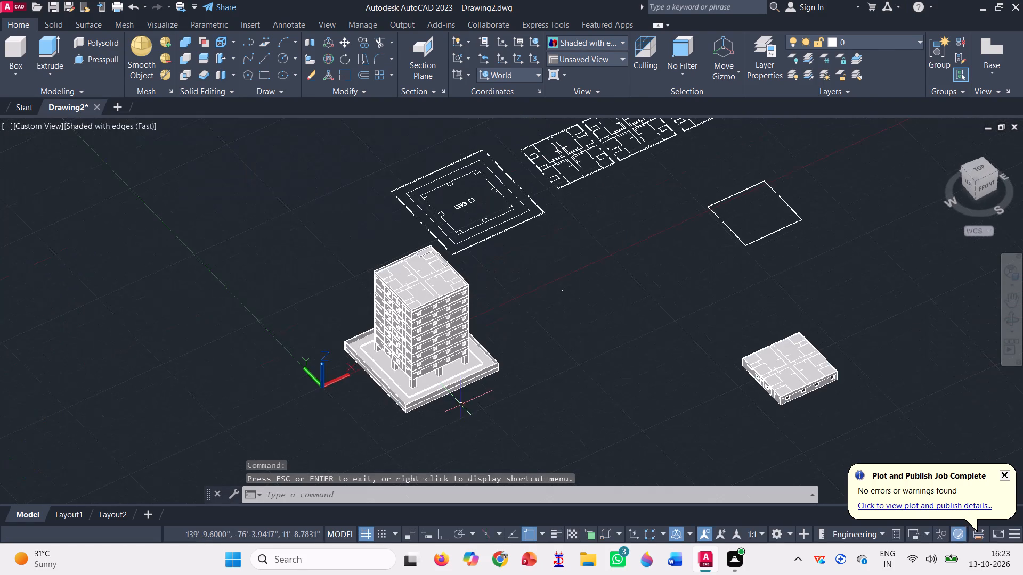
scroll(433, 444, "up", 2)
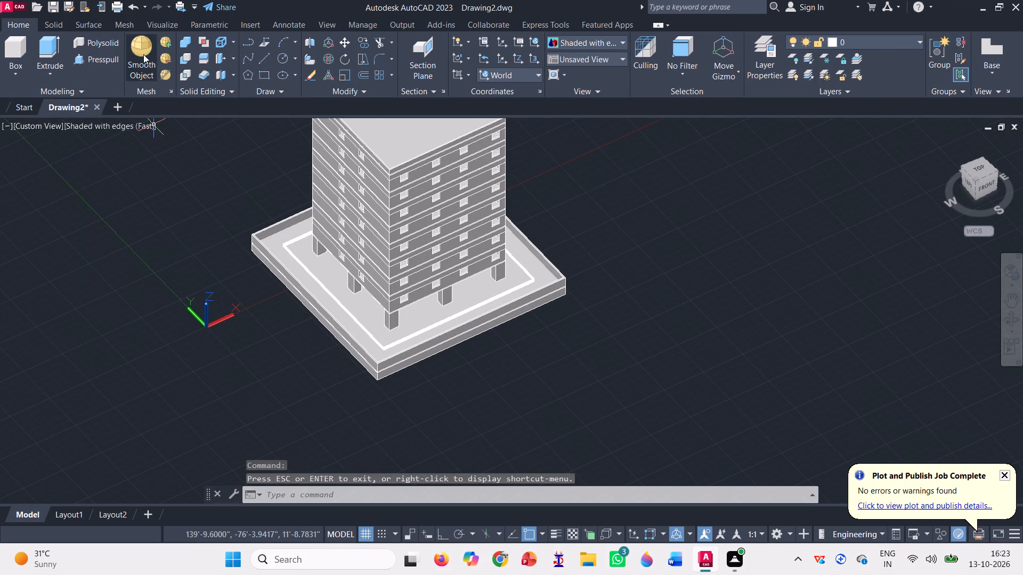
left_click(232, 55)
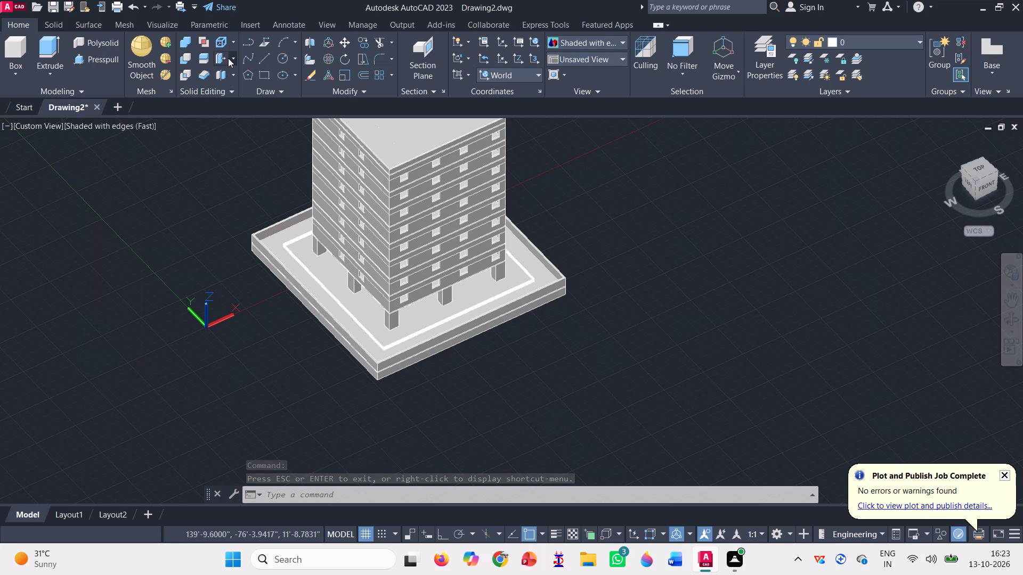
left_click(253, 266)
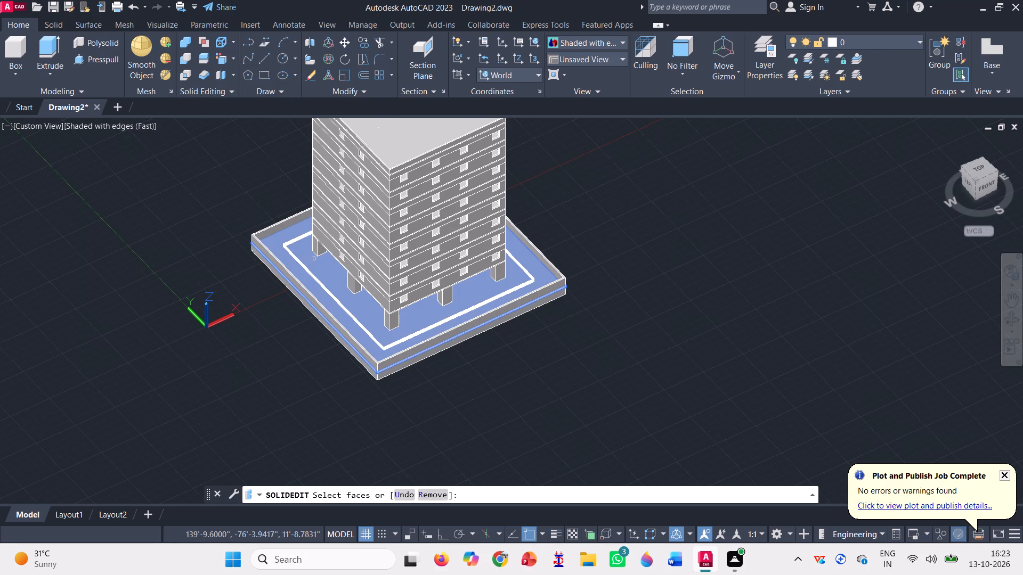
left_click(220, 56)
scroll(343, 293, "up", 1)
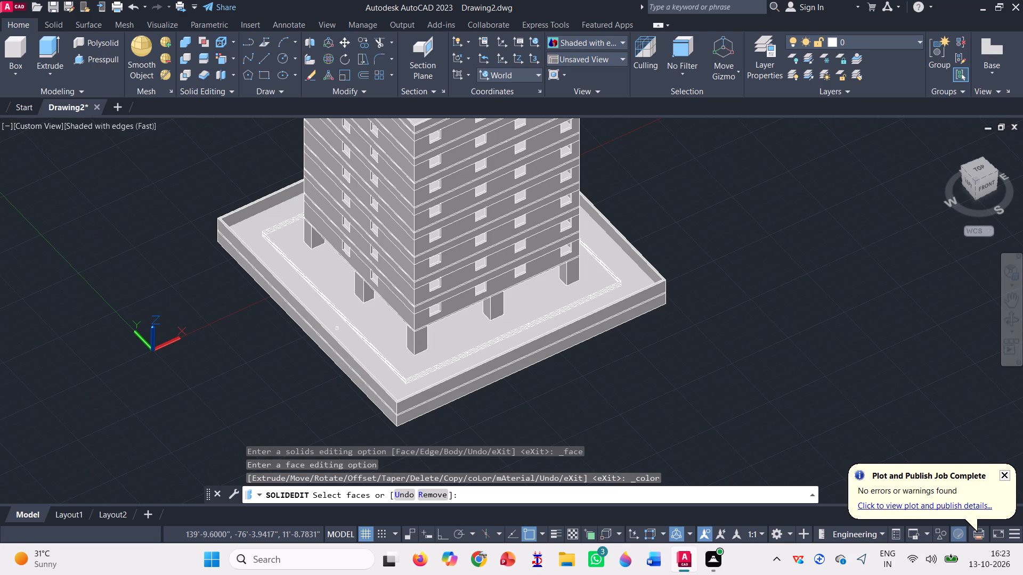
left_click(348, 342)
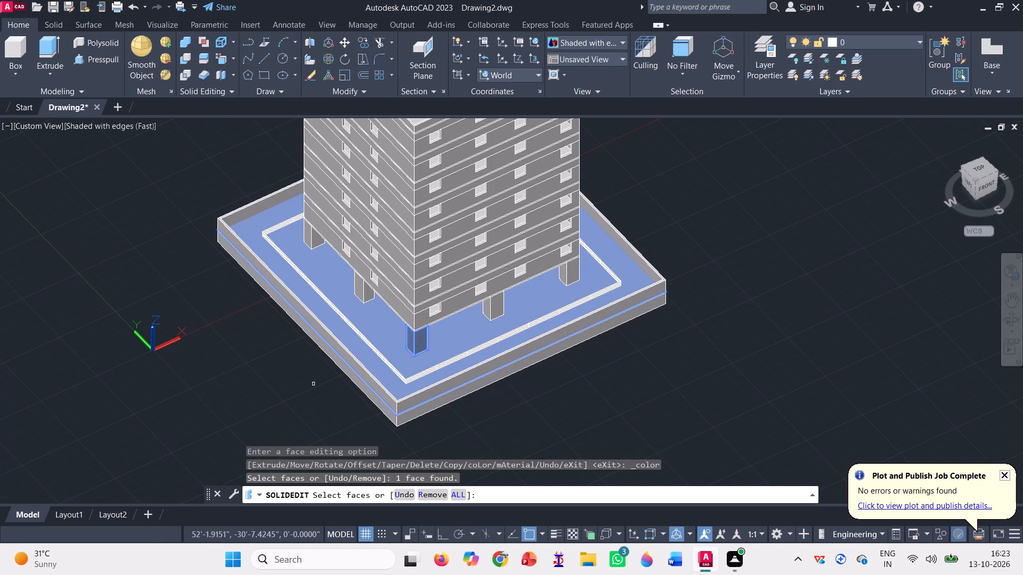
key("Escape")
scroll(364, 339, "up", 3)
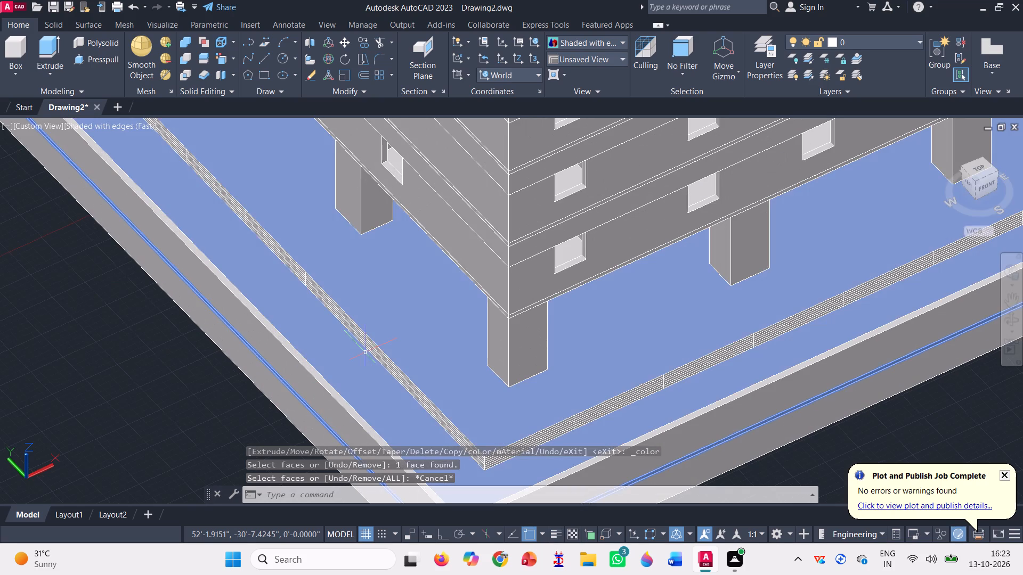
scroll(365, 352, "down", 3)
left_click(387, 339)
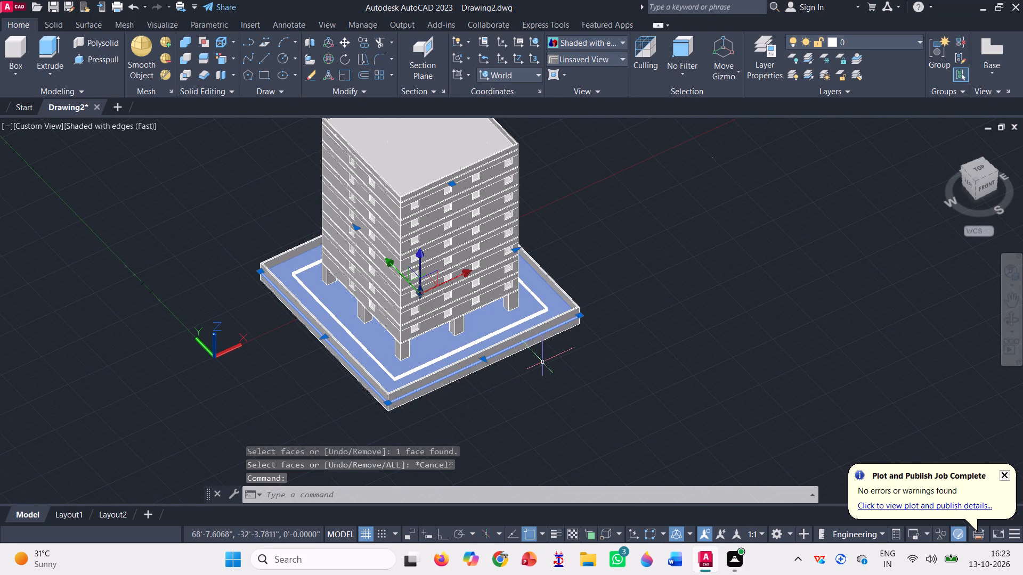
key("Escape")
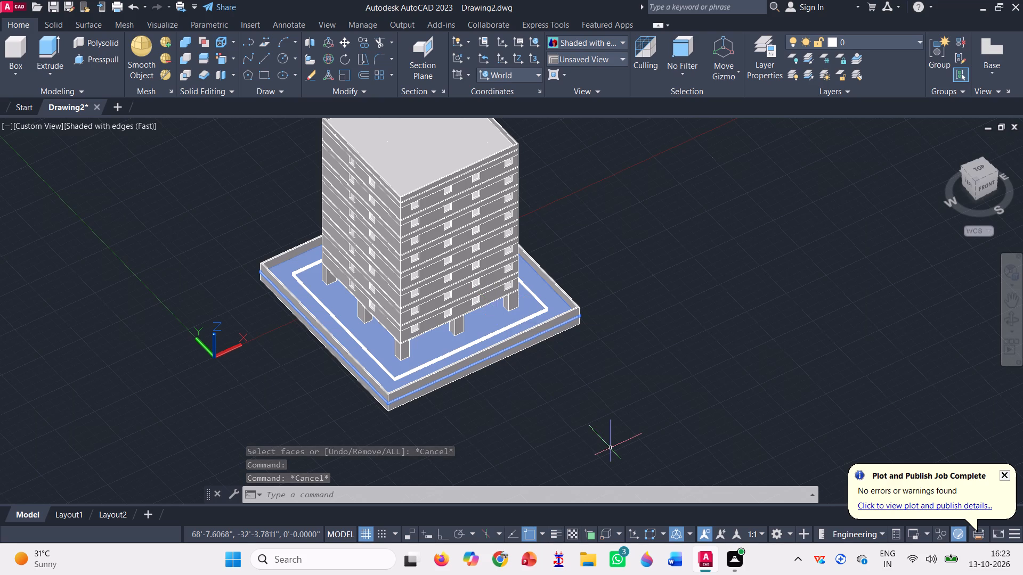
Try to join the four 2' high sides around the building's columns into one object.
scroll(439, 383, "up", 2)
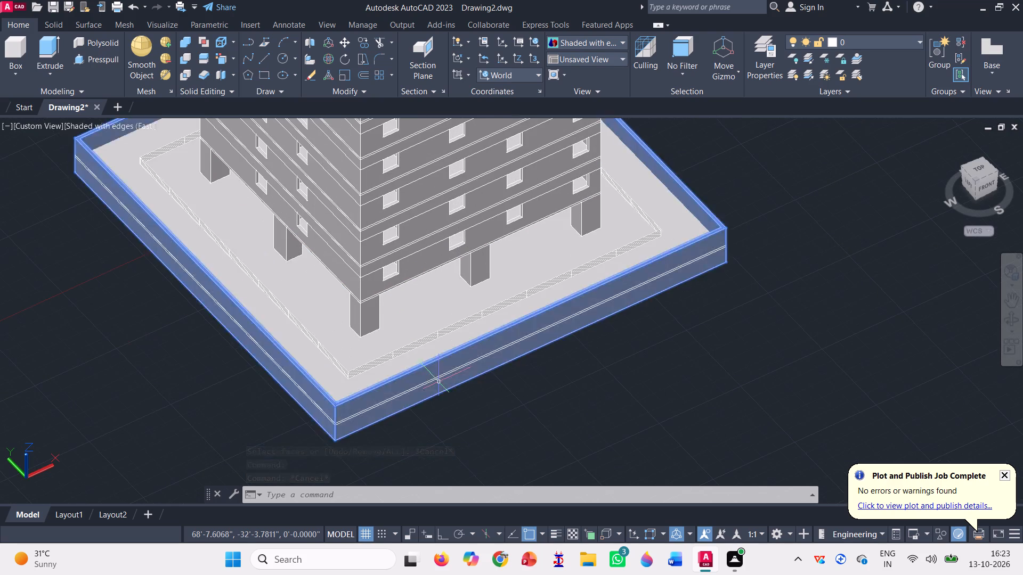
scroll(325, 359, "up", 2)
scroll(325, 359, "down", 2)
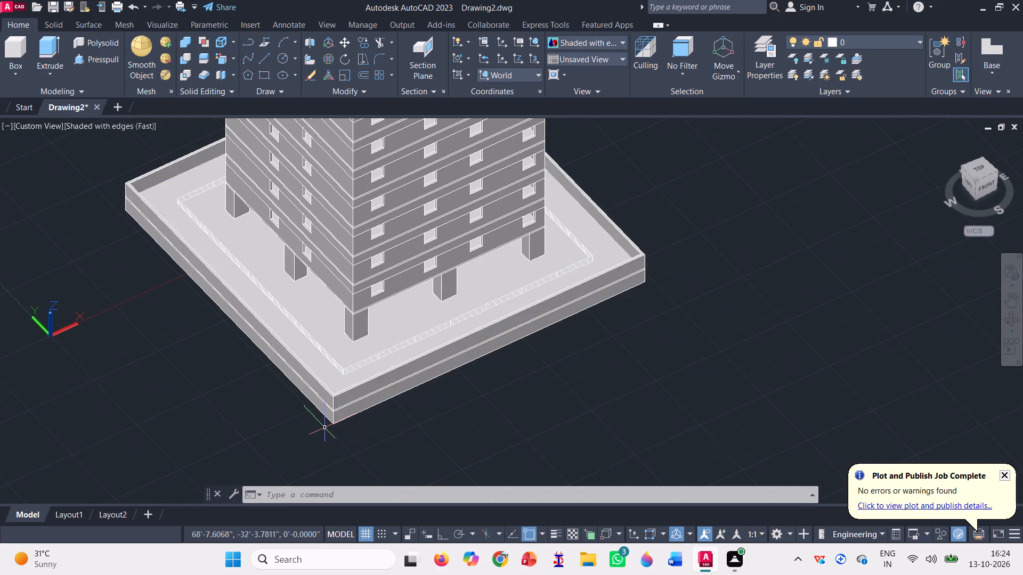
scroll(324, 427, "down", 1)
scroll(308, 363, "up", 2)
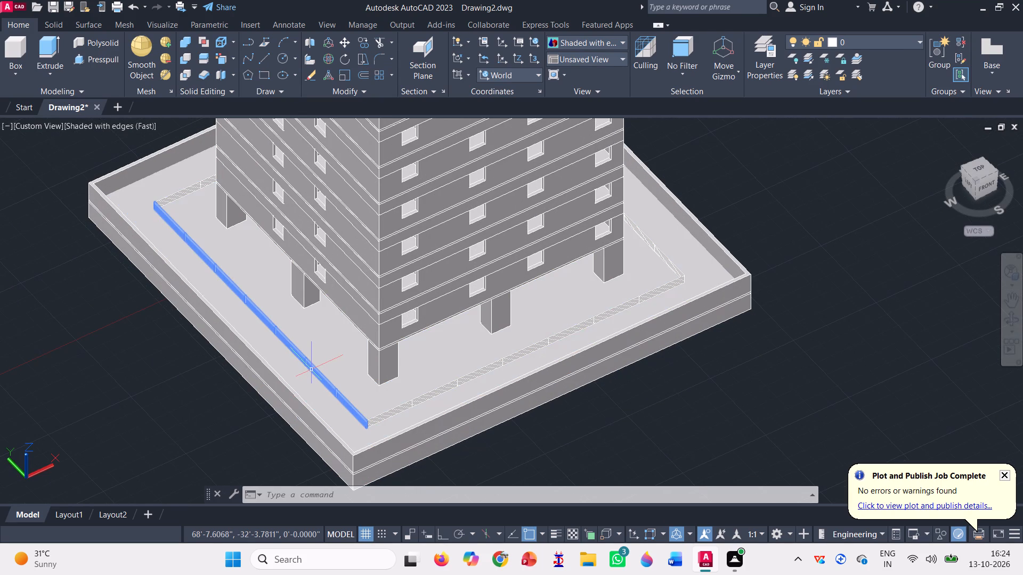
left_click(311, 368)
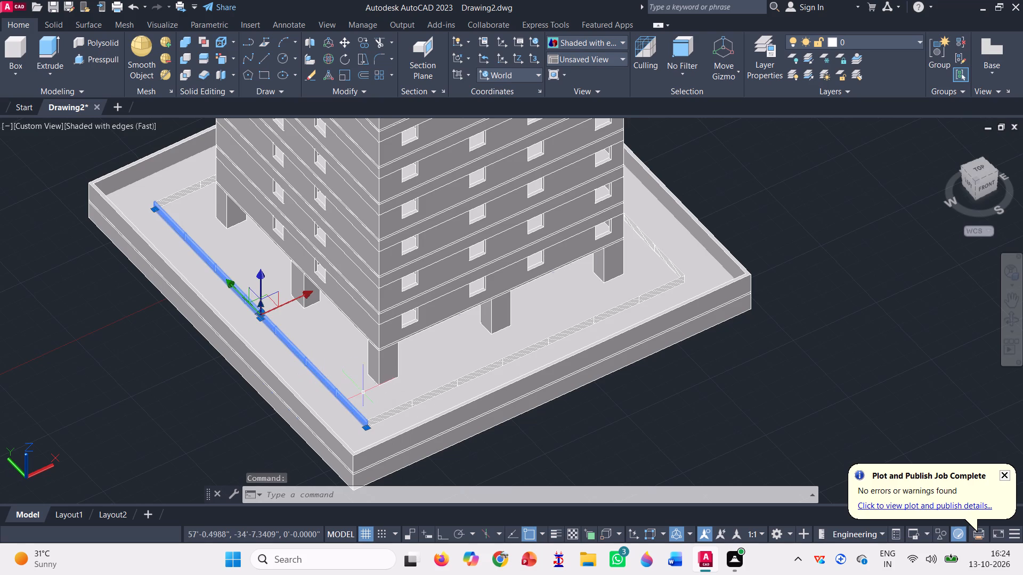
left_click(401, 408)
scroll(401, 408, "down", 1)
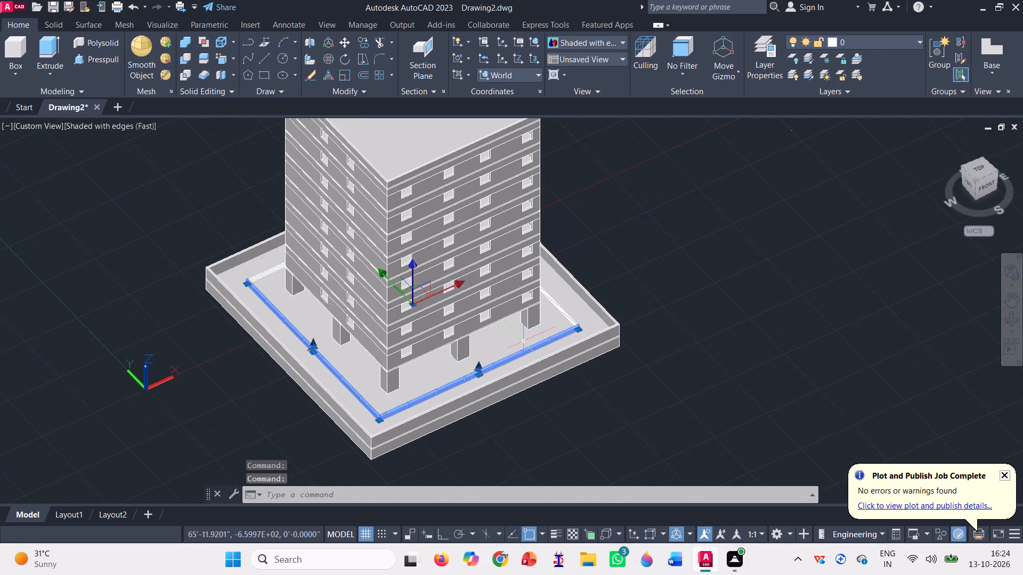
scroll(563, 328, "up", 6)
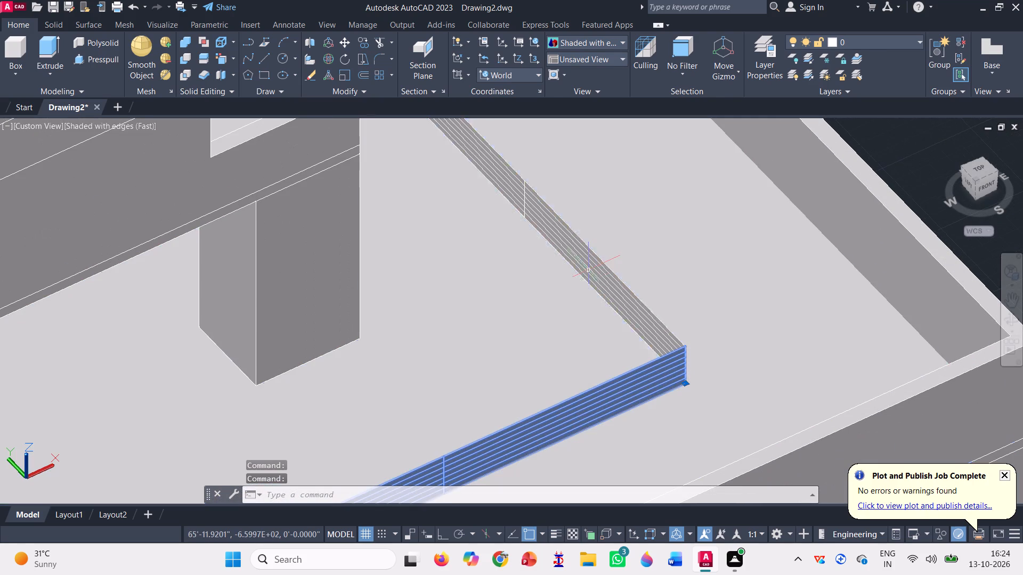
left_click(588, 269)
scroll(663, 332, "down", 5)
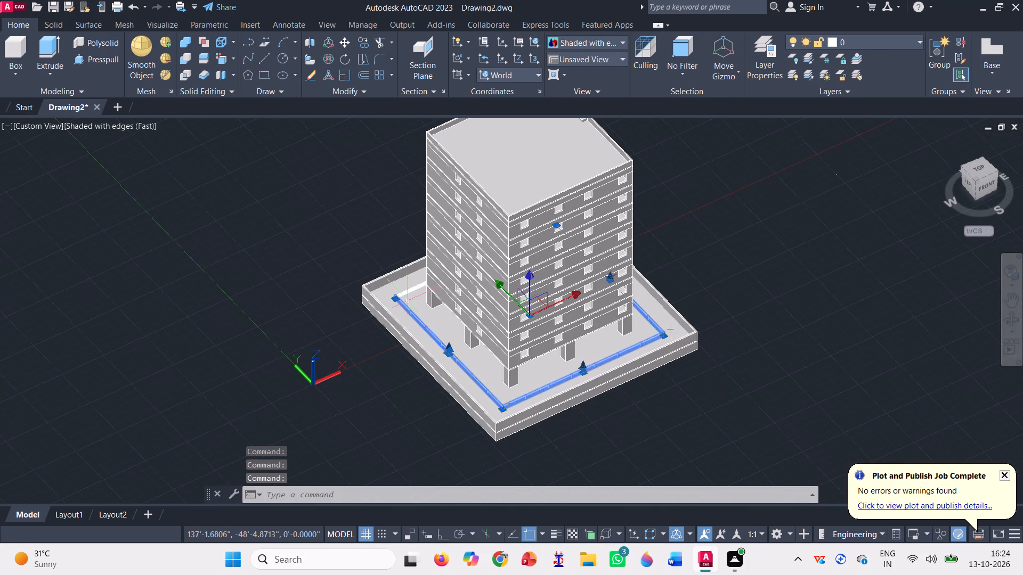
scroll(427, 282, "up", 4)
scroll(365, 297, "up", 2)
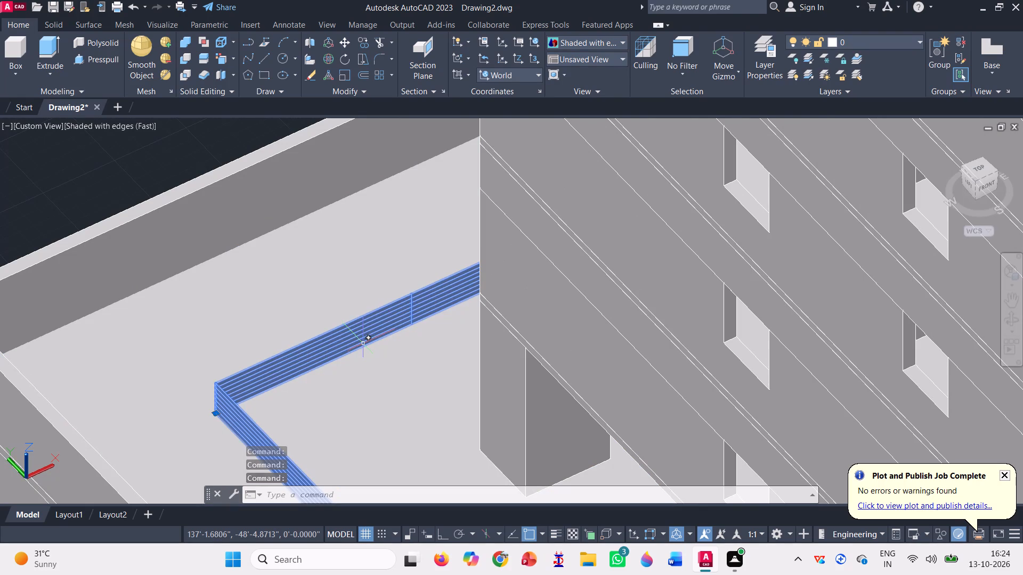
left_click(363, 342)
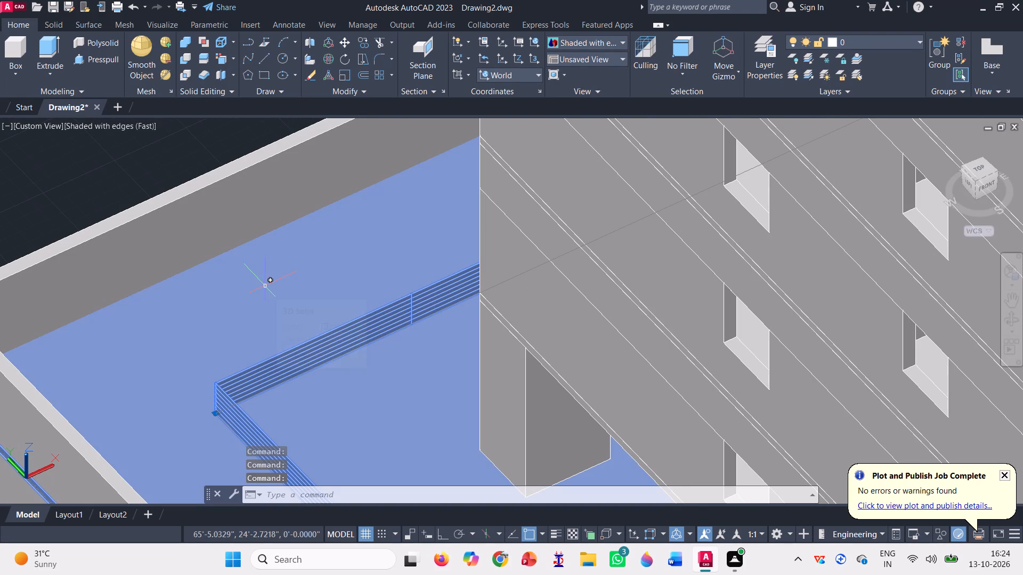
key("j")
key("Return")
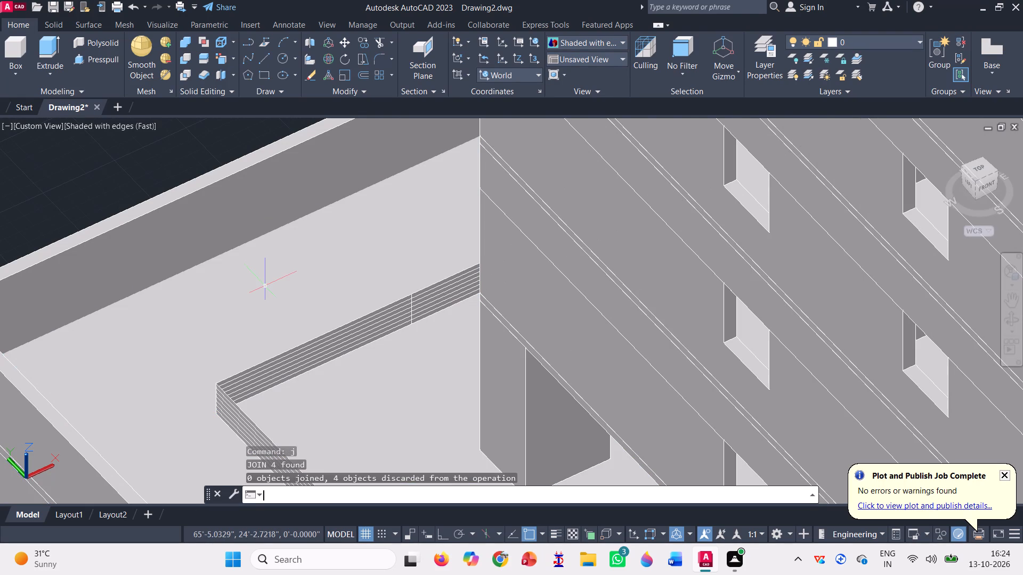
Draw a box from the 2' high sides' bottom north-west outer corner to the outer wall's top inner south-west corner.
scroll(265, 285, "down", 4)
scroll(308, 355, "up", 2)
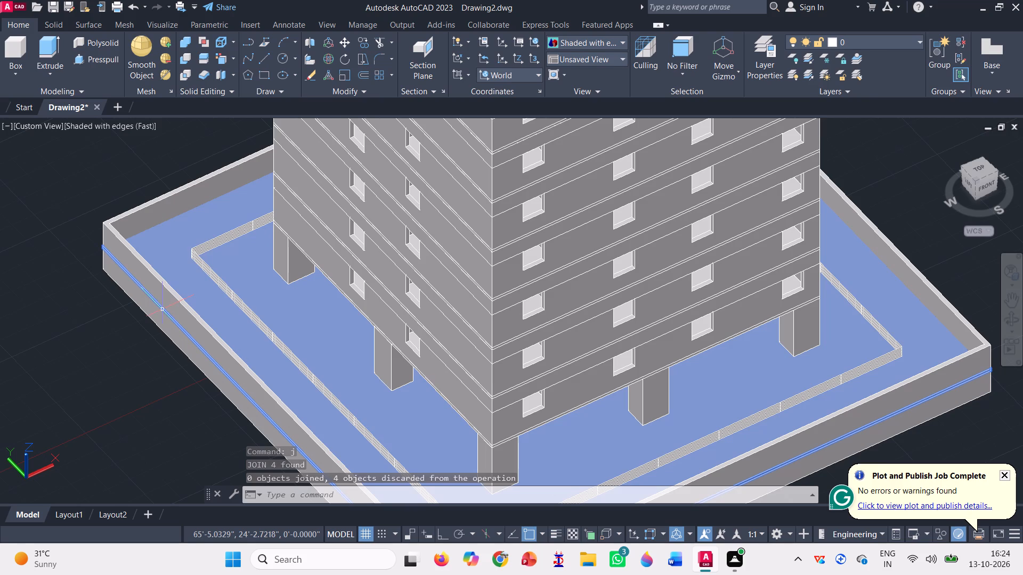
scroll(123, 266, "down", 1)
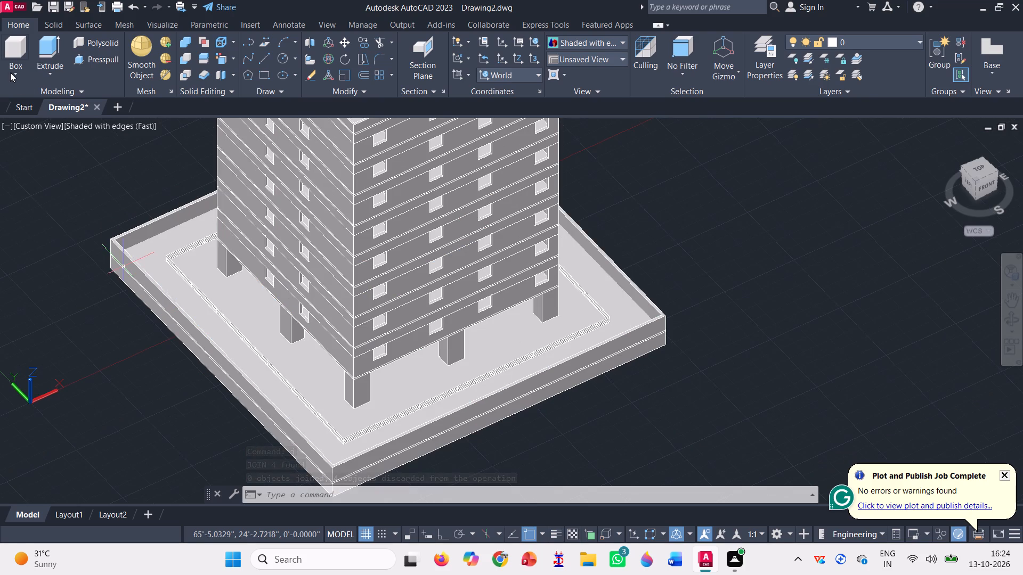
left_click(8, 45)
scroll(170, 264, "up", 2)
scroll(141, 227, "up", 3)
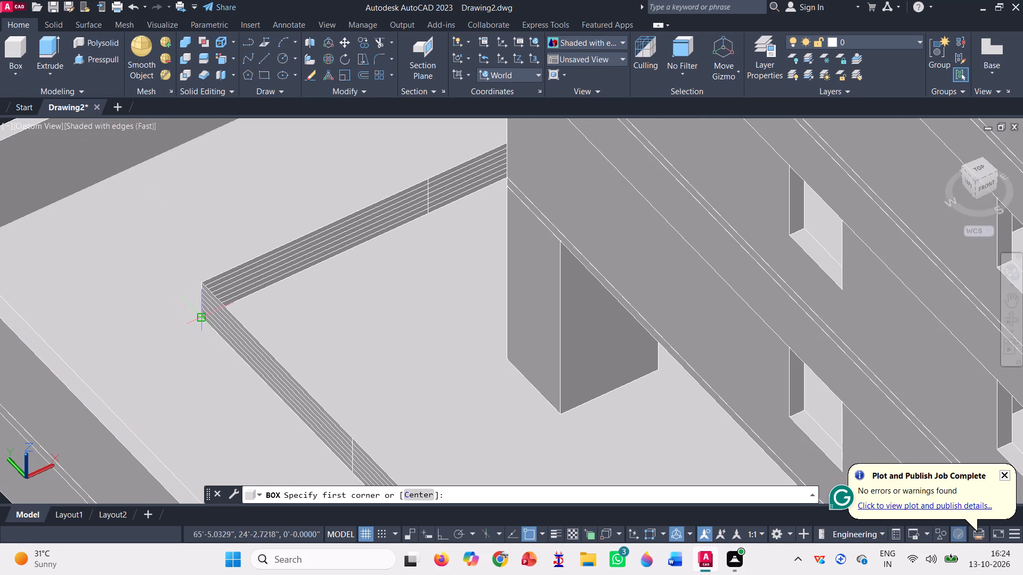
scroll(205, 314, "up", 3)
left_click(205, 313)
scroll(97, 250, "down", 4)
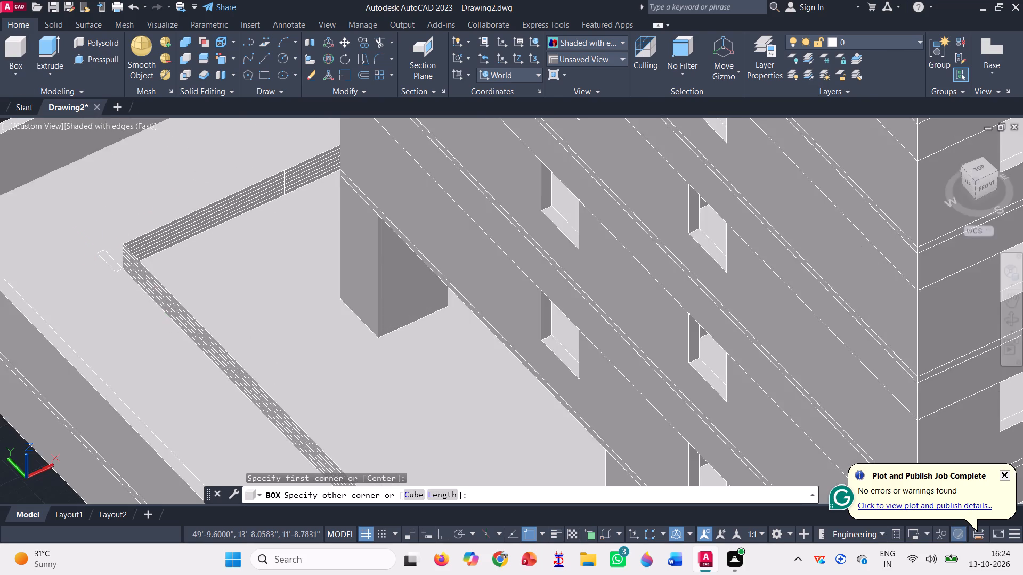
scroll(95, 249, "down", 3)
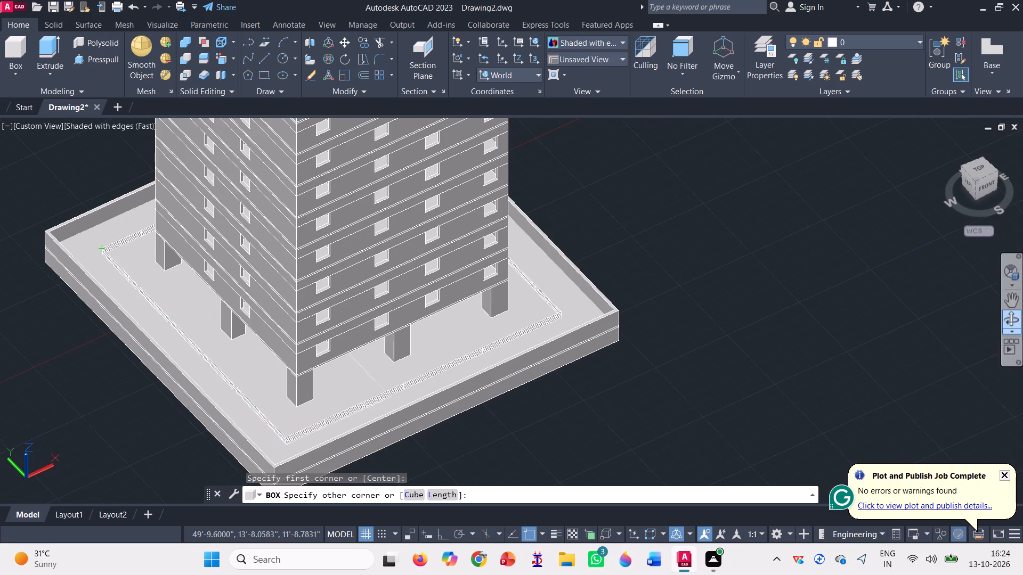
scroll(554, 343, "down", 1)
scroll(421, 412, "up", 1)
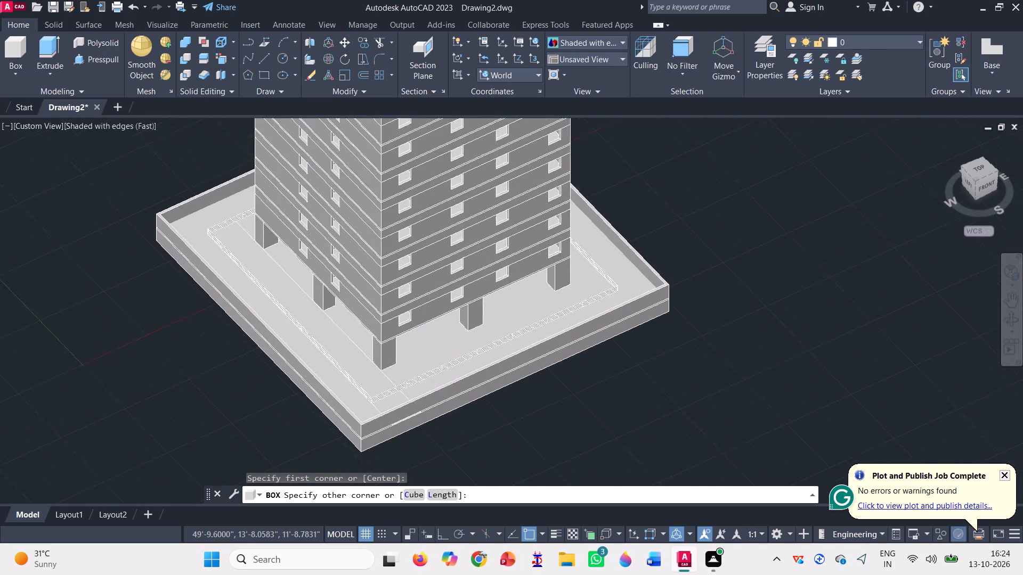
scroll(421, 412, "up", 1)
scroll(337, 431, "up", 3)
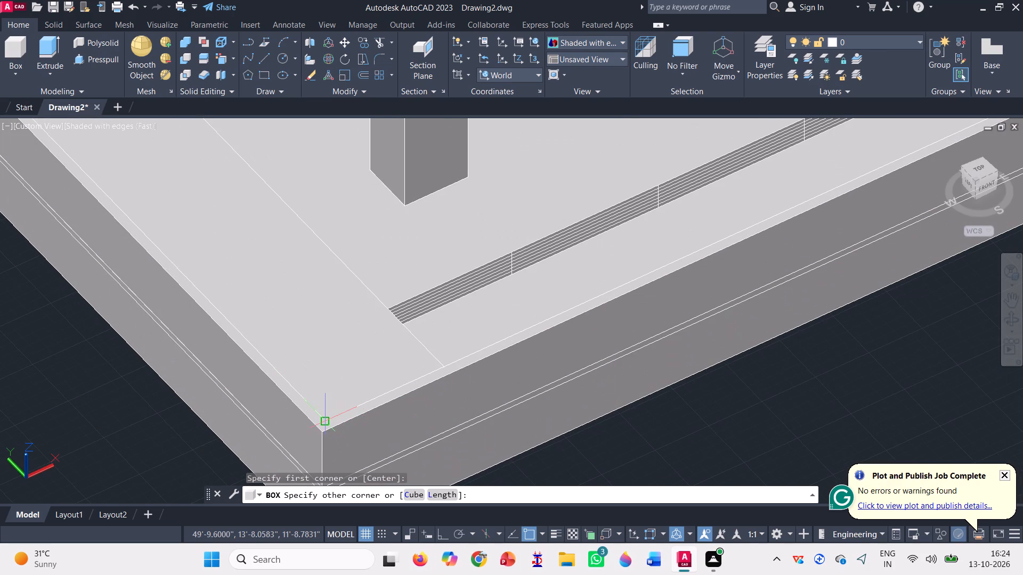
scroll(327, 420, "down", 2)
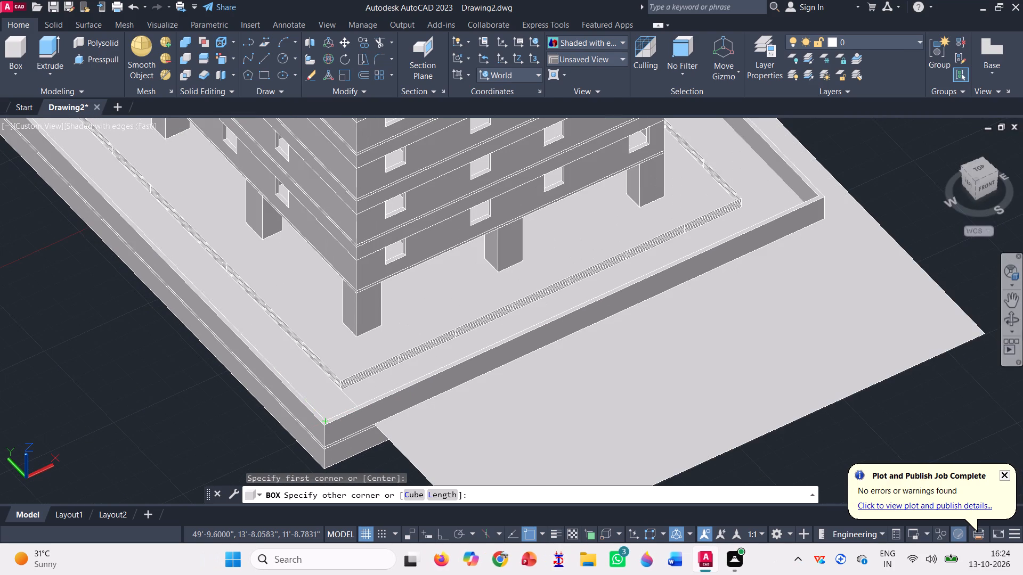
left_click(1014, 314)
left_click_drag(611, 289, 546, 307)
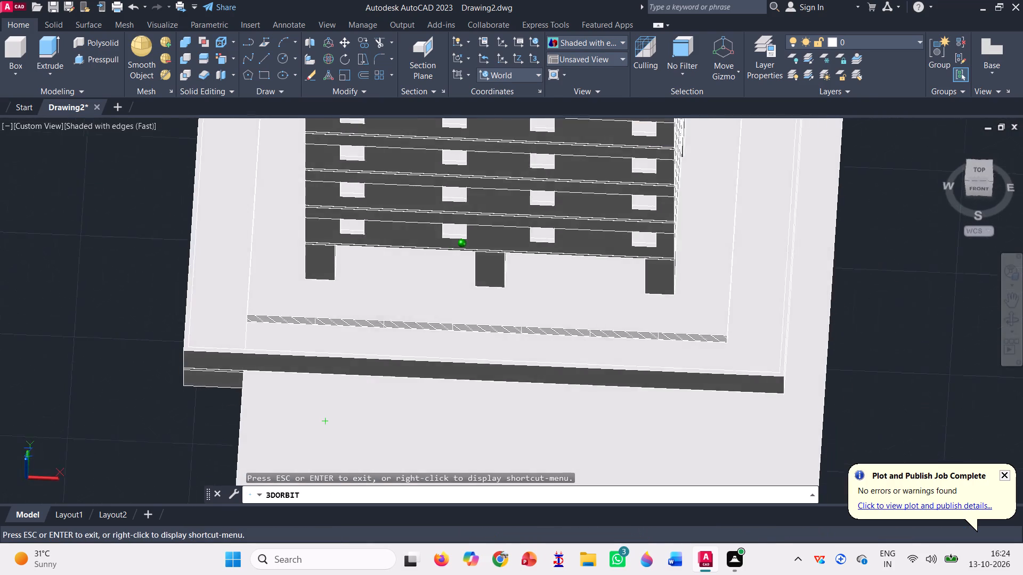
left_click_drag(546, 307, 525, 311)
left_click_drag(234, 261, 223, 298)
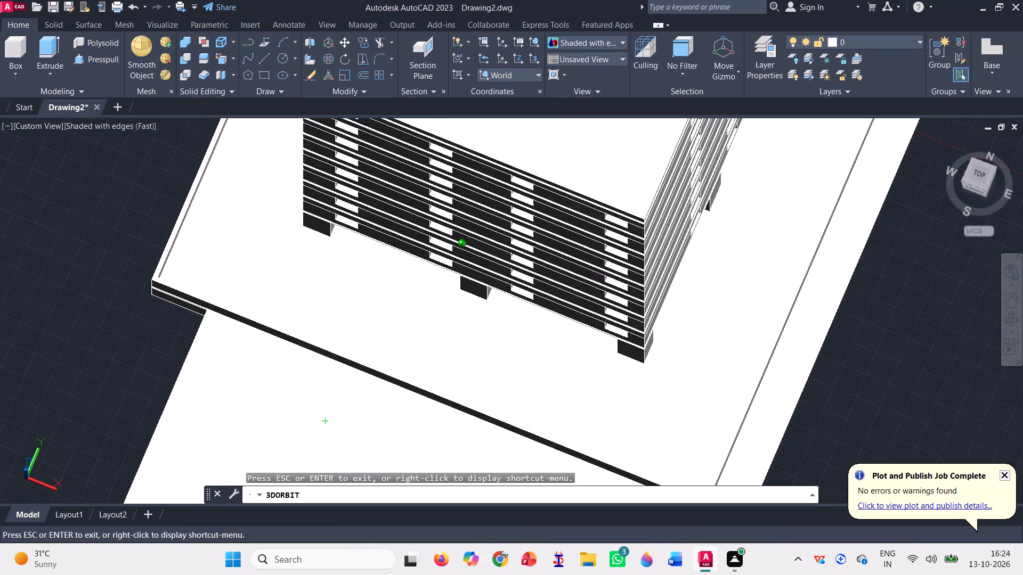
left_click_drag(223, 298, 223, 298)
left_click_drag(258, 275, 251, 316)
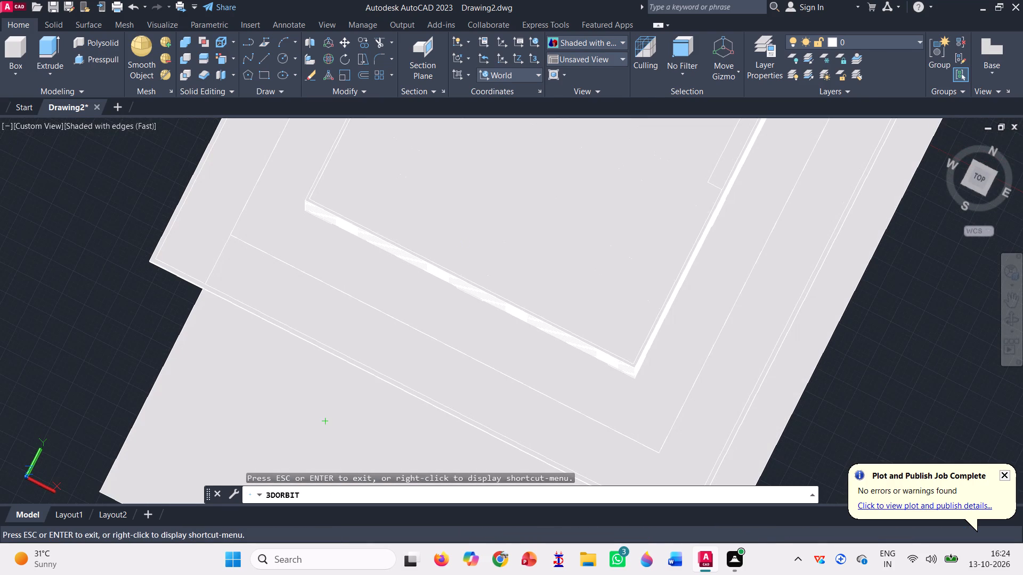
key("grave")
key("space")
scroll(219, 264, "up", 2)
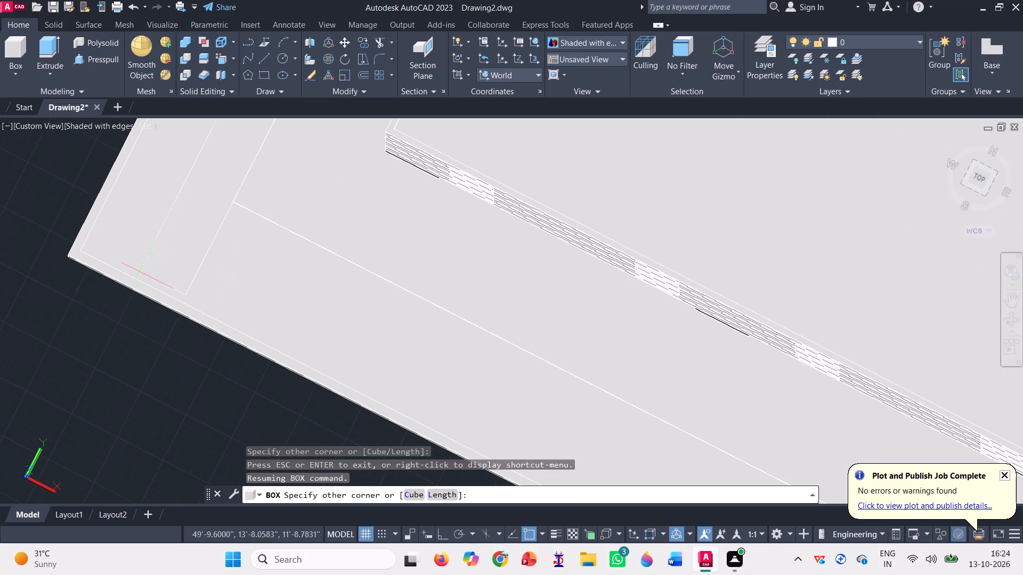
scroll(88, 252, "up", 4)
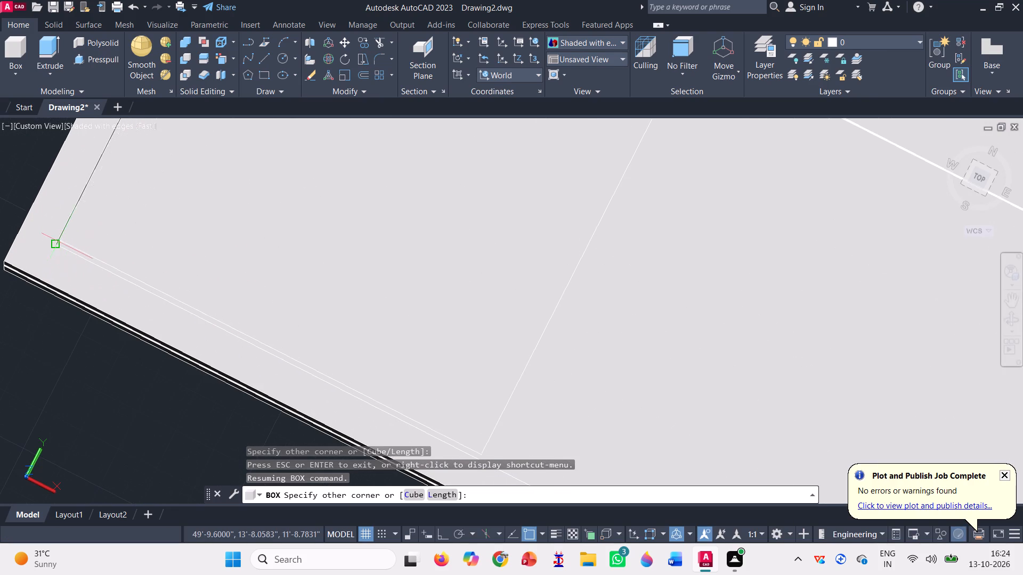
left_click(54, 244)
scroll(248, 240, "down", 3)
scroll(441, 254, "down", 2)
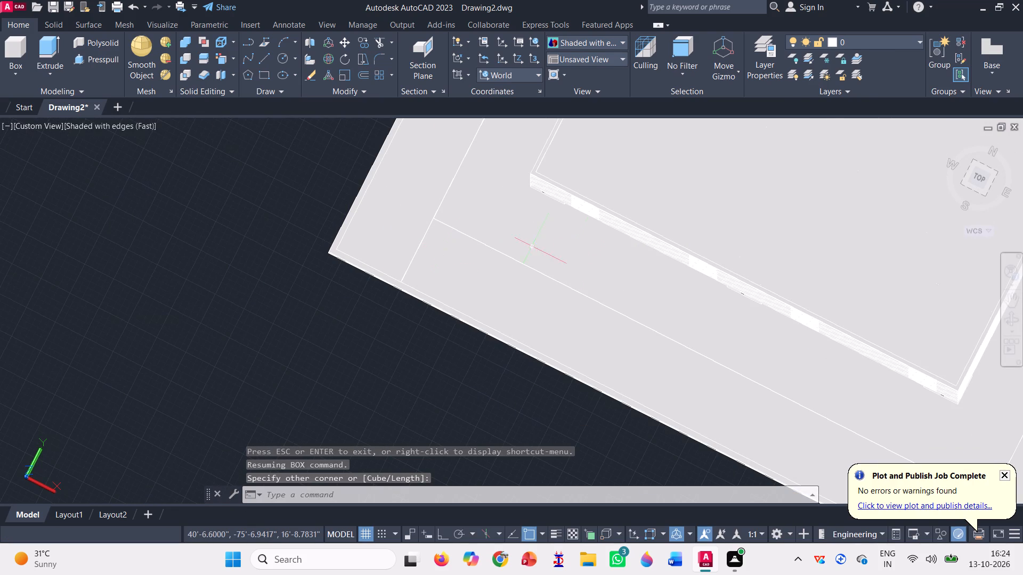
scroll(350, 319, "down", 2)
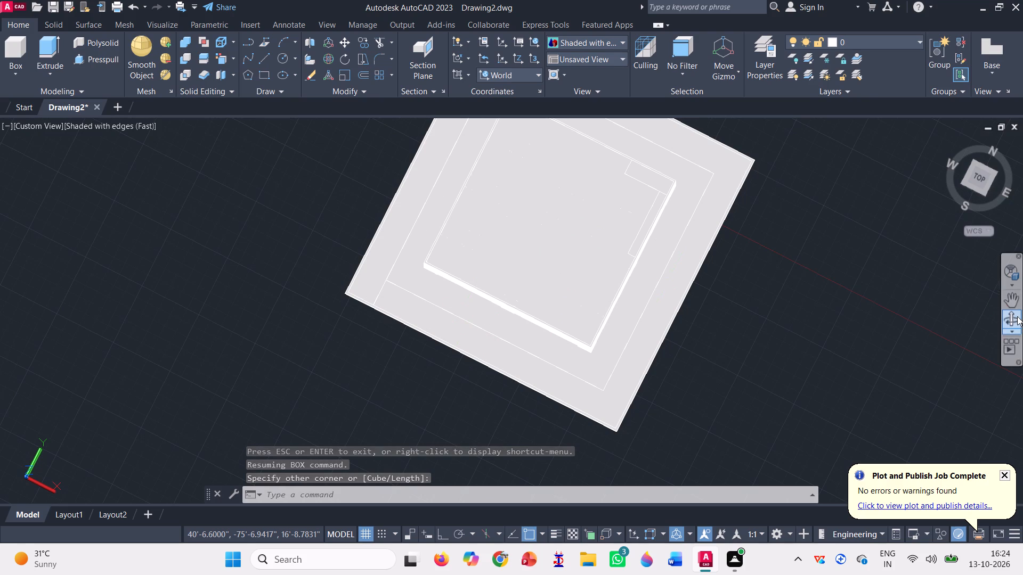
left_click(1017, 314)
left_click_drag(318, 386, 304, 323)
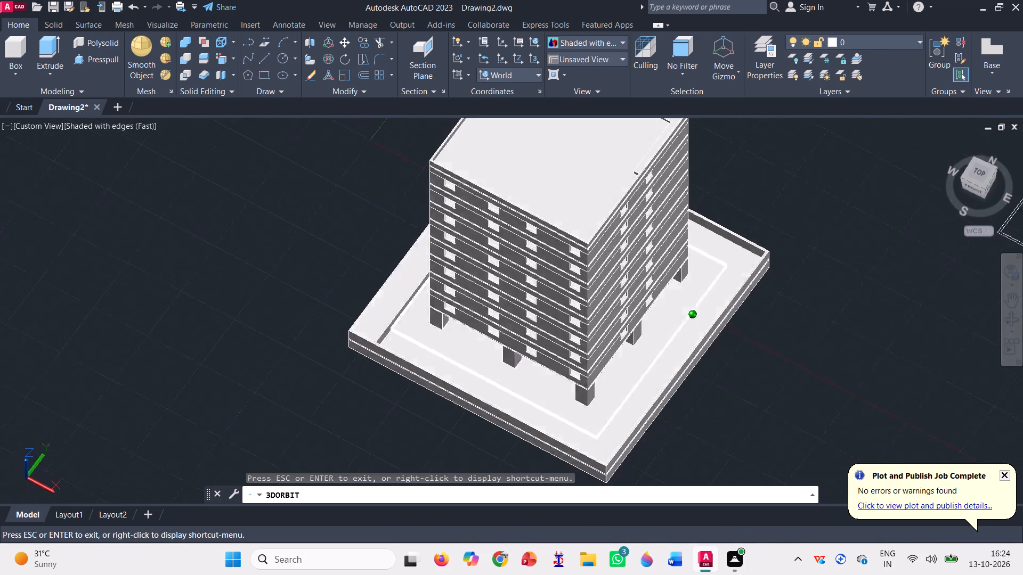
left_click_drag(304, 323, 316, 293)
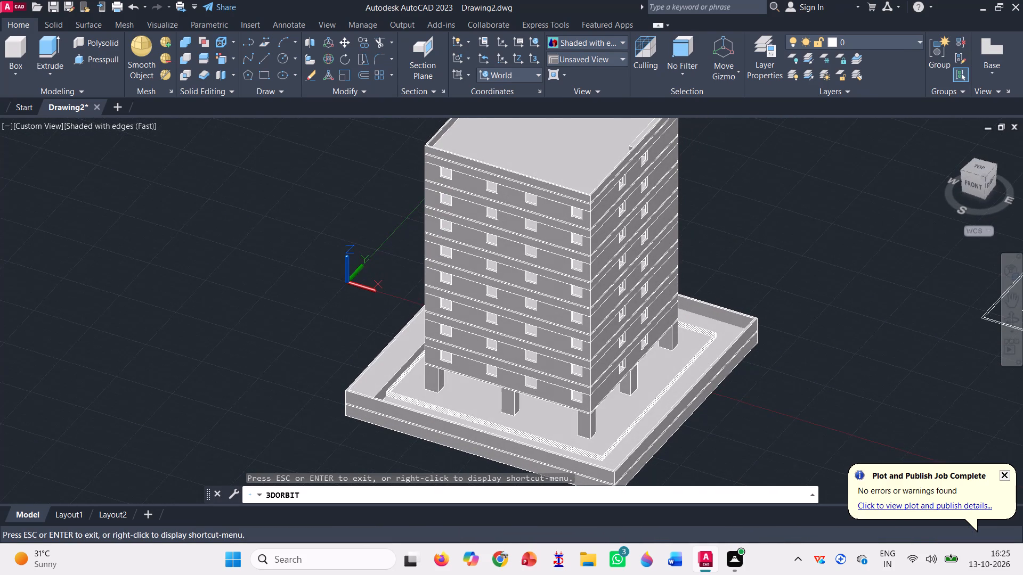
Presspull the top face of the strip box along the inside of the west outer wall by -1'.
left_click(80, 57)
scroll(375, 439, "up", 2)
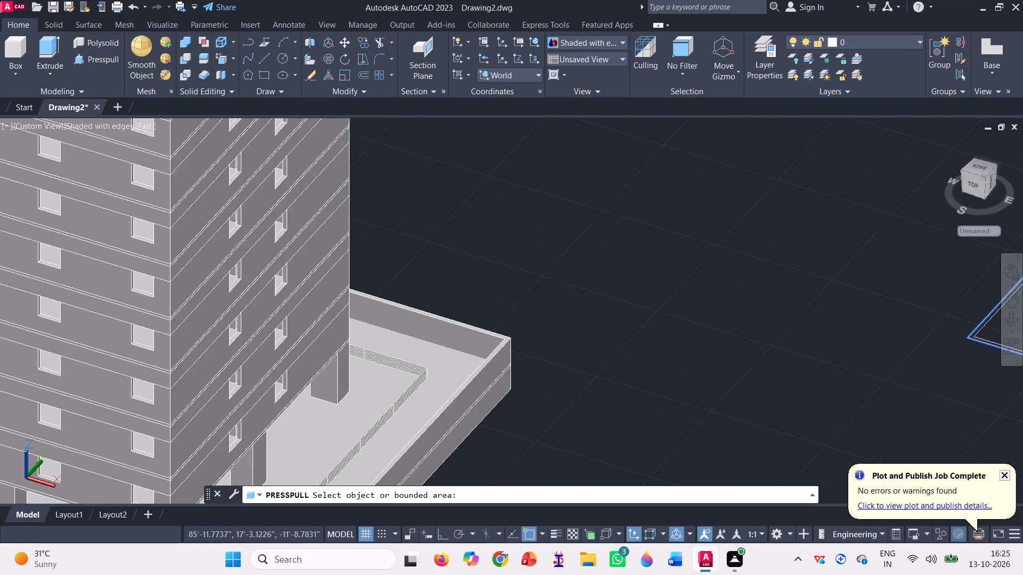
scroll(537, 269, "down", 2)
scroll(599, 257, "down", 2)
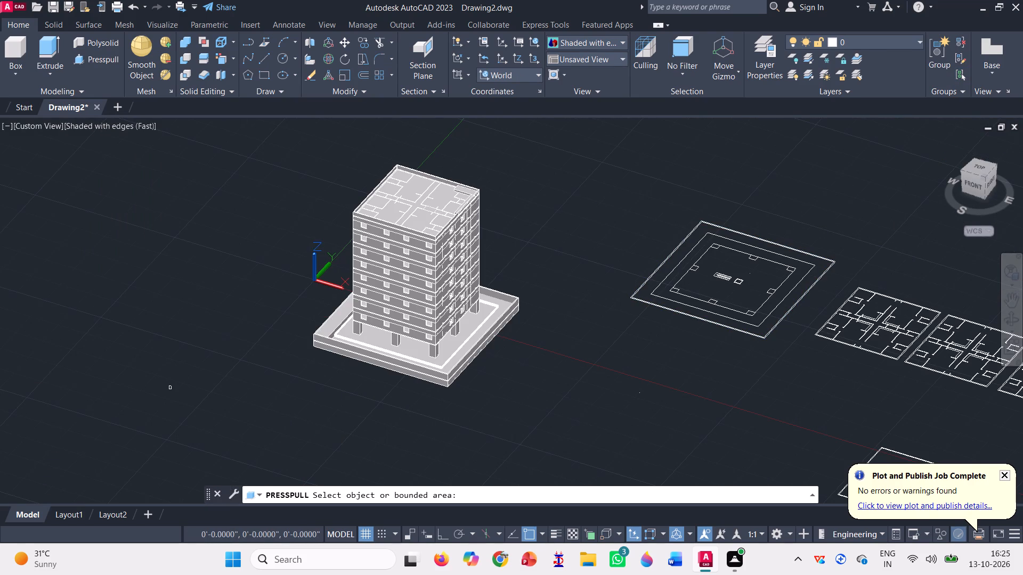
scroll(266, 384, "up", 3)
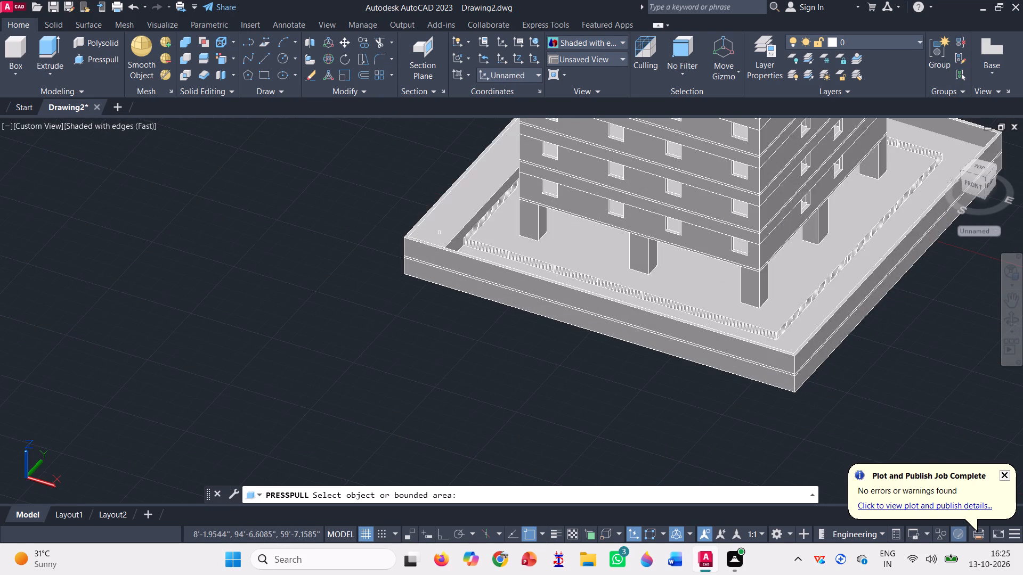
left_click(439, 227)
scroll(439, 236, "up", 2)
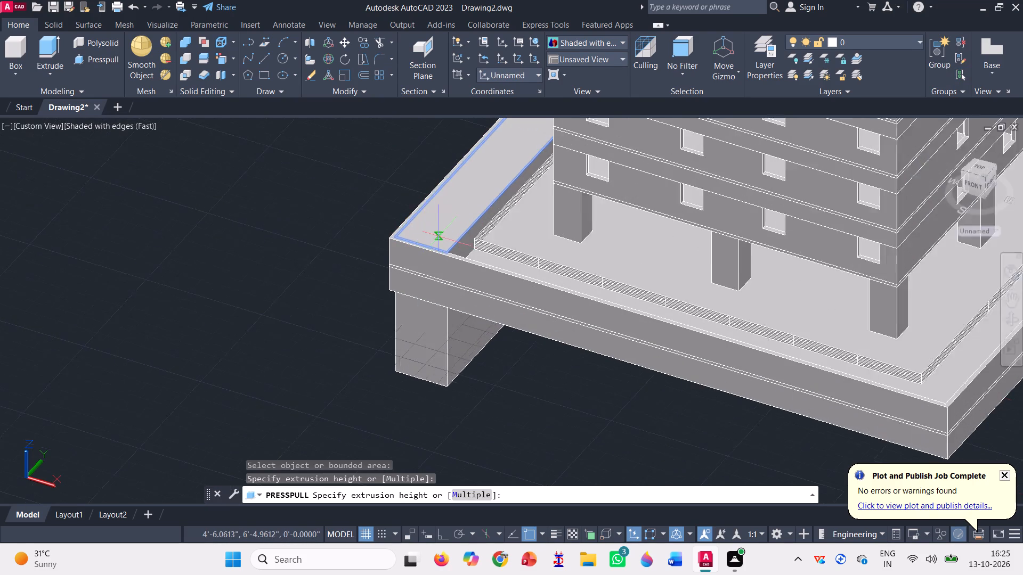
scroll(439, 236, "up", 1)
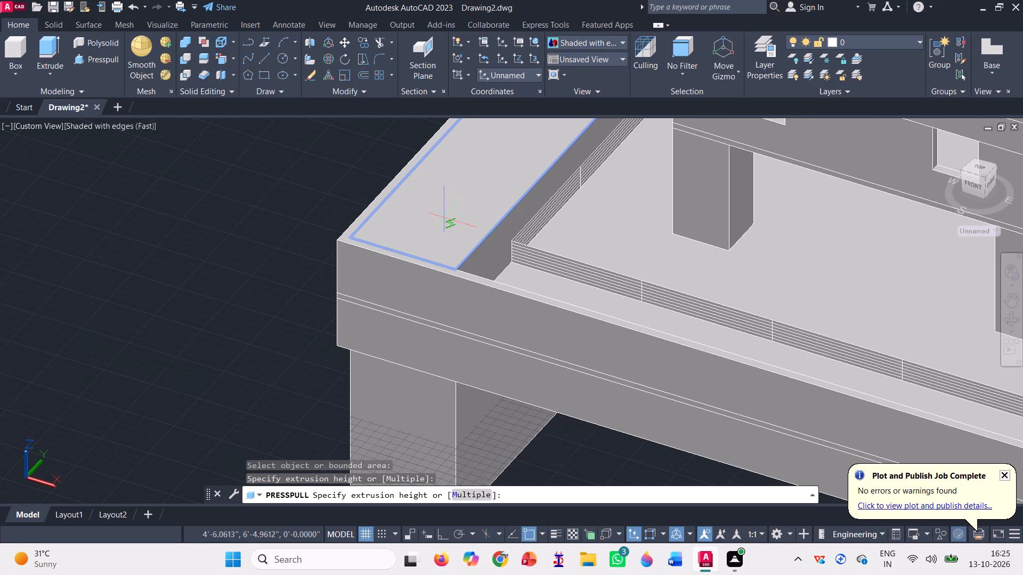
type("1'")
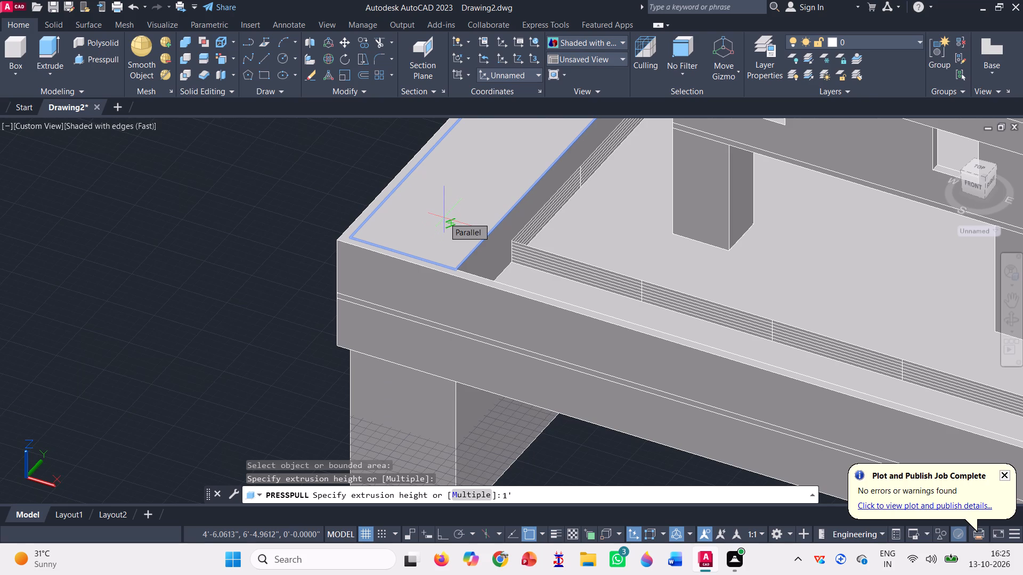
key("BackSpace")
key("BackSpace")
key("minus")
key("1")
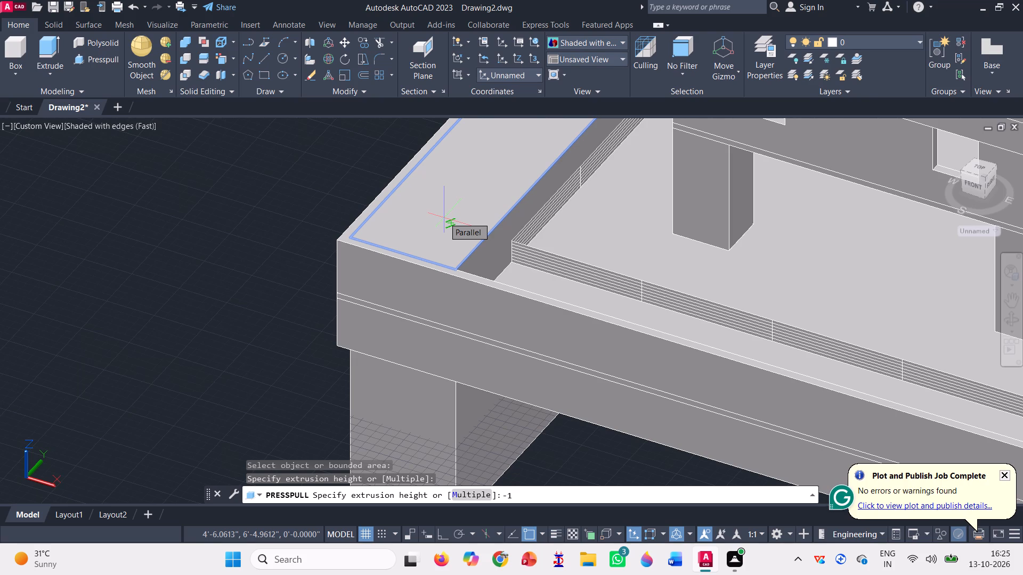
key("apostrophe")
key("Return")
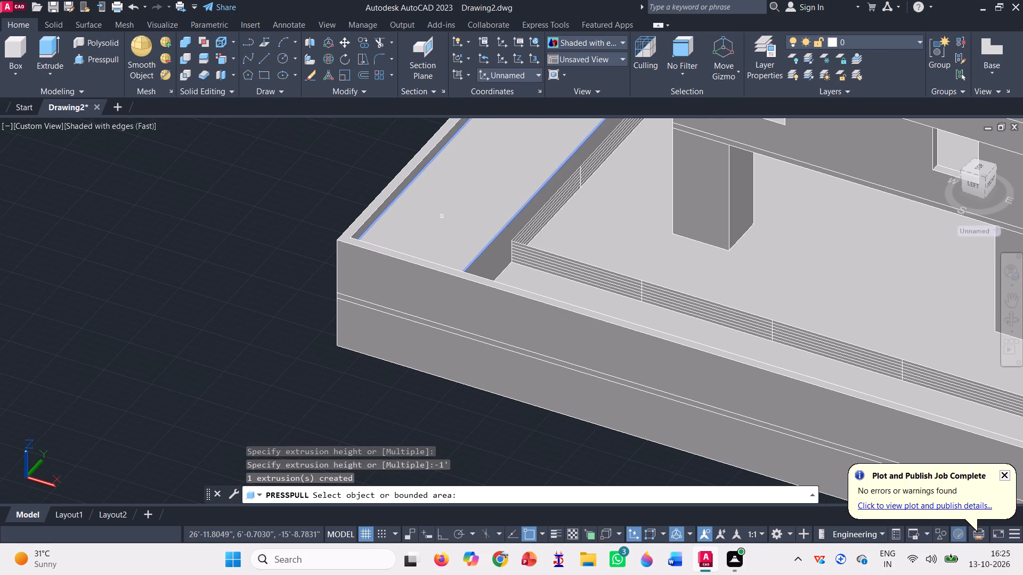
Presspull the west strip box's top face down to the low band line on the 2' high sides' south-west corner edge.
left_click(444, 210)
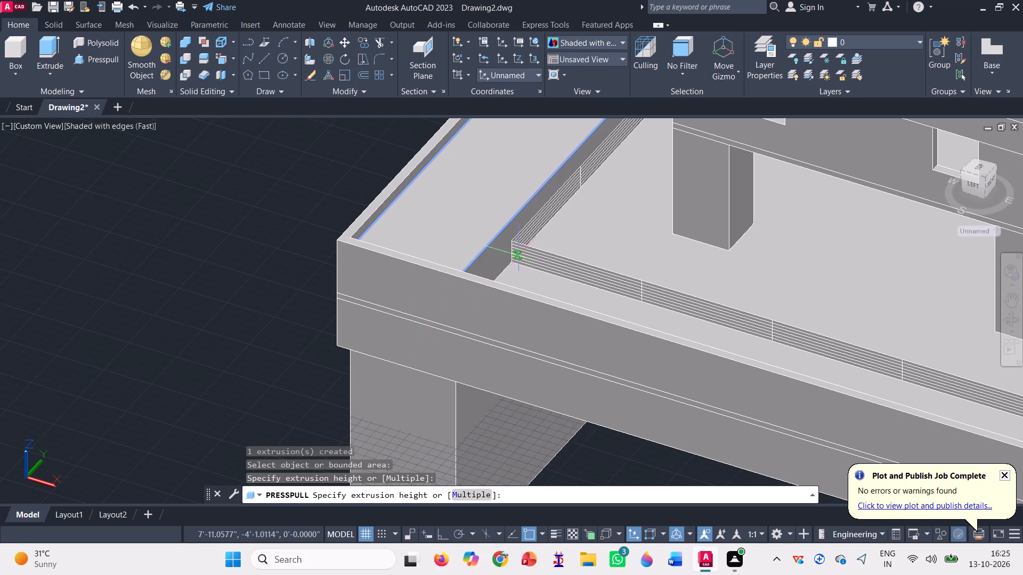
scroll(518, 254, "up", 6)
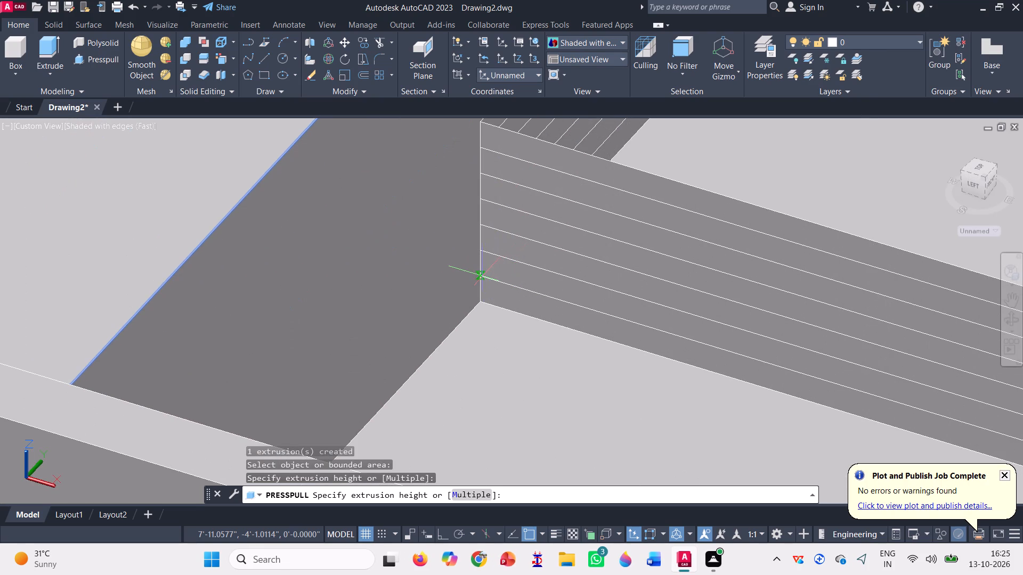
left_click(481, 276)
scroll(481, 276, "down", 2)
scroll(421, 293, "down", 2)
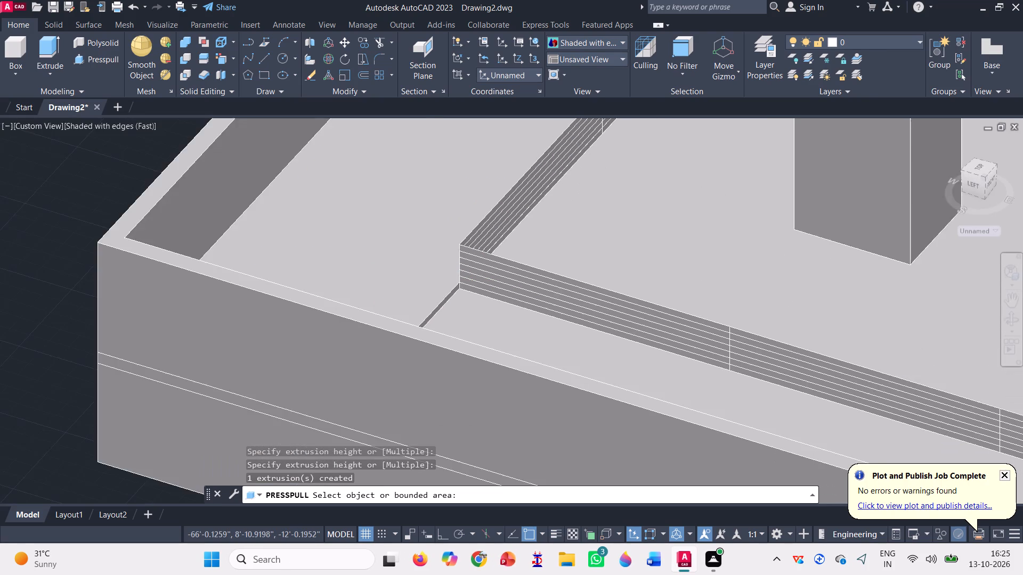
scroll(398, 298, "down", 4)
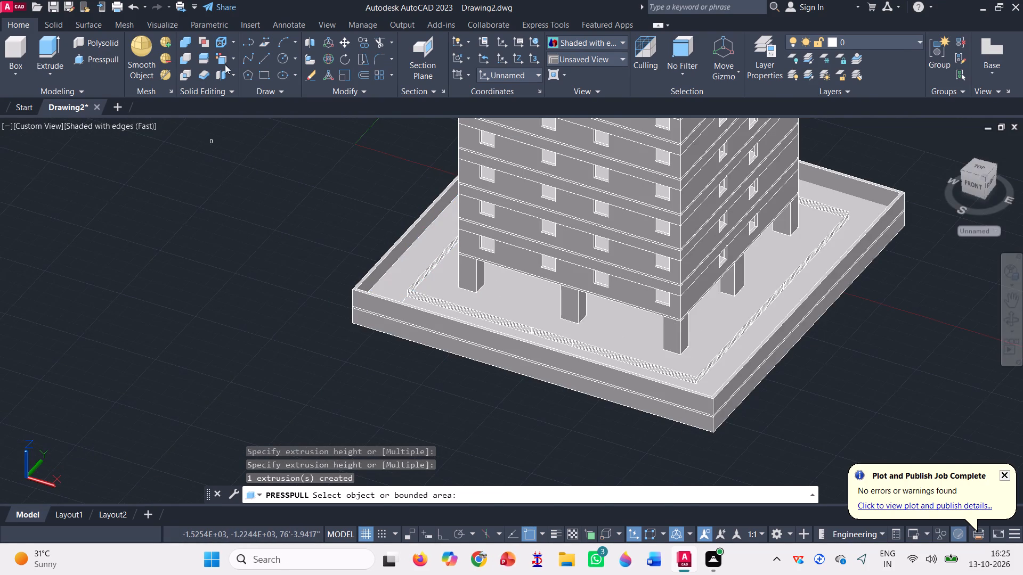
Copy the lowered west strip slab onto the open ground just east of the building's outer wall.
left_click(361, 39)
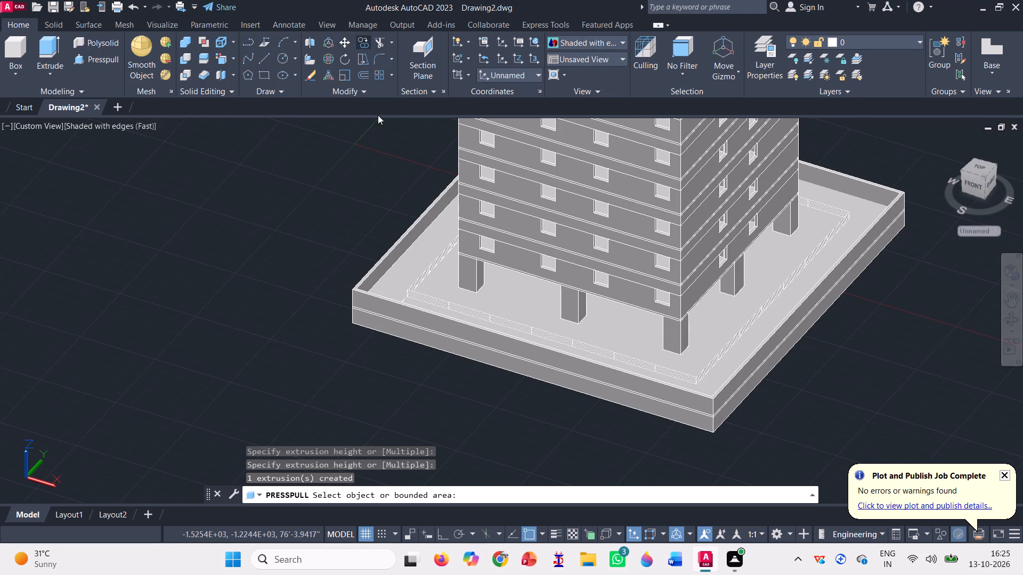
scroll(407, 258, "up", 3)
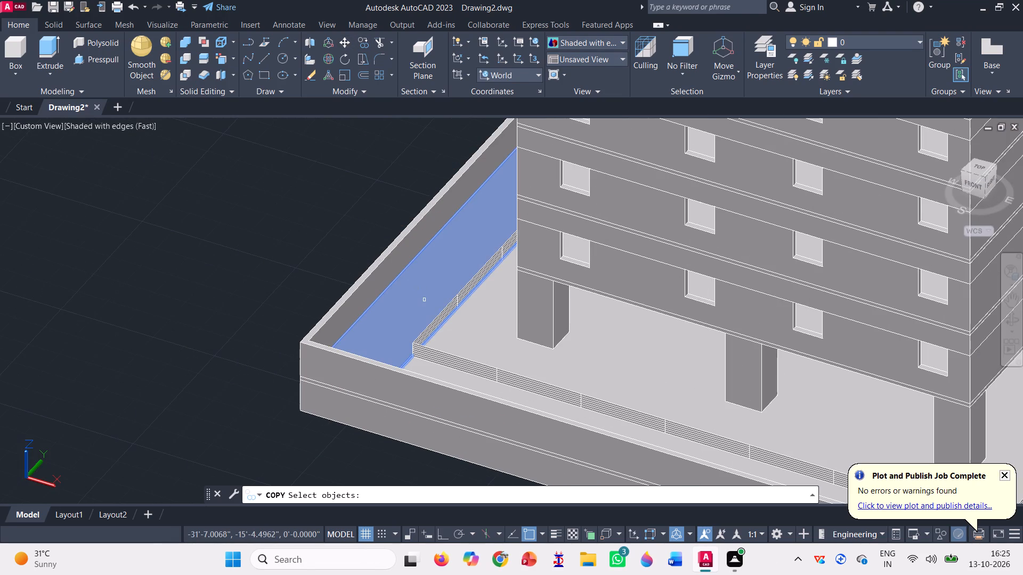
left_click(424, 299)
key("space")
left_click(424, 299)
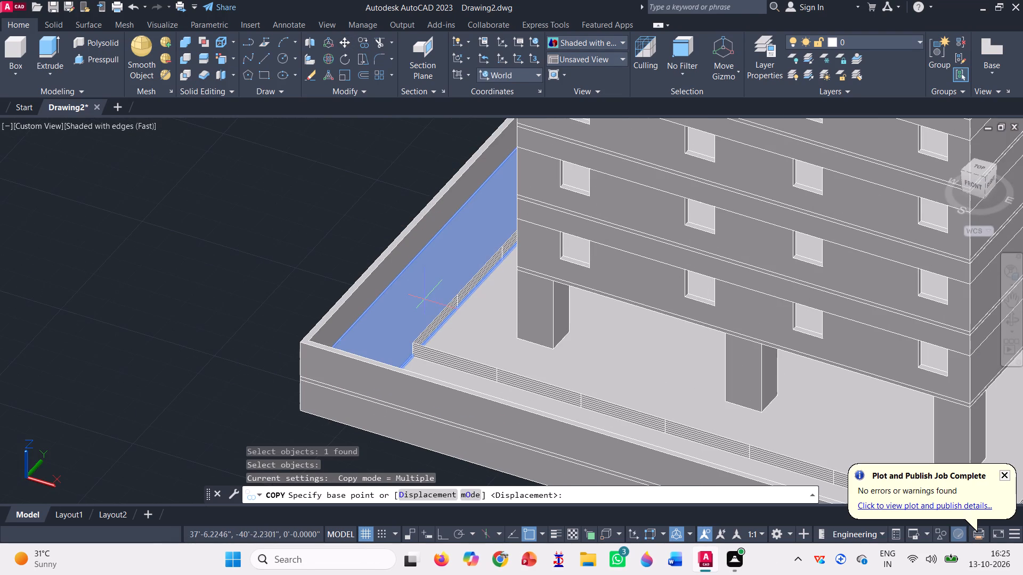
scroll(335, 245, "down", 2)
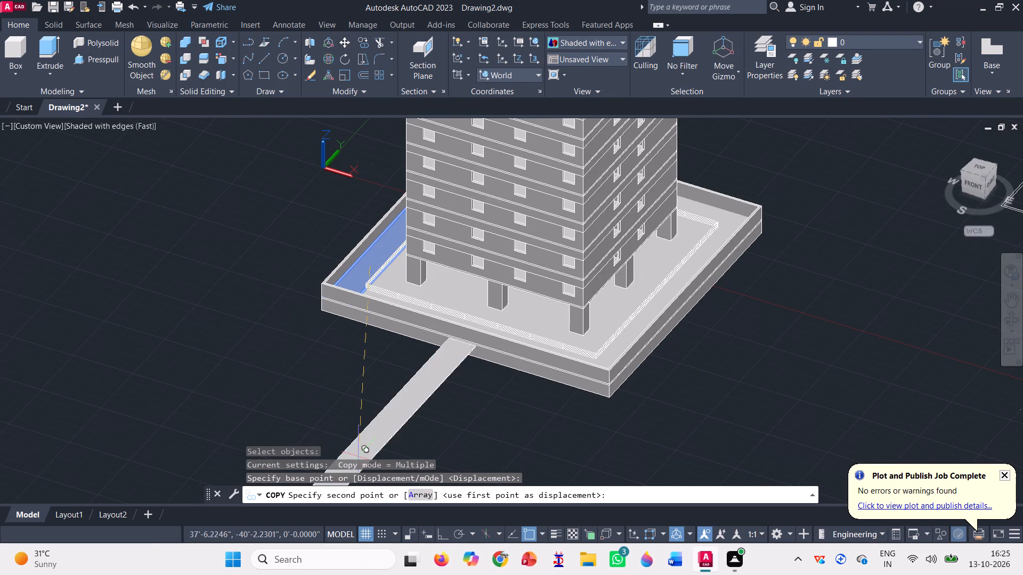
scroll(613, 309, "up", 3)
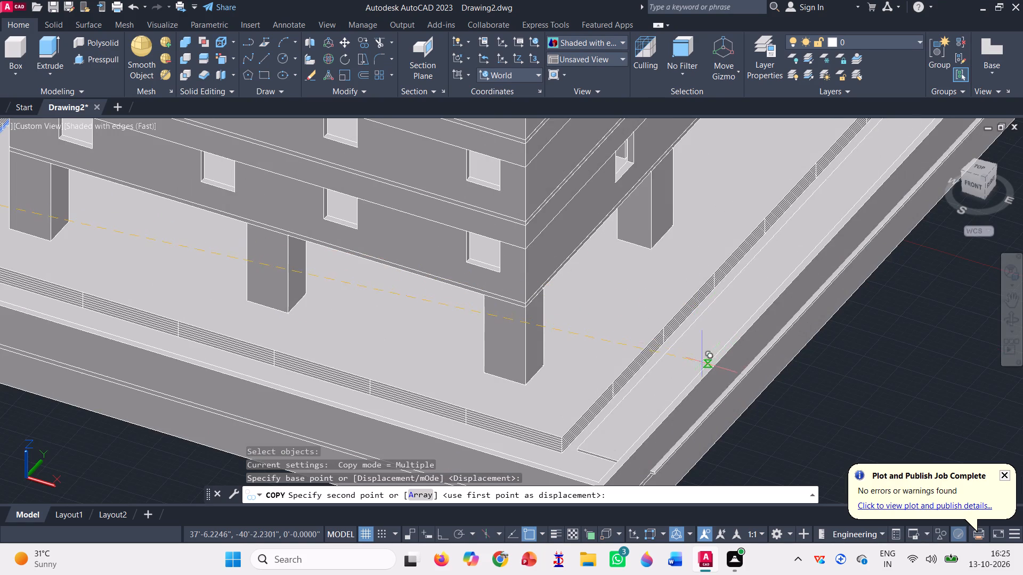
scroll(700, 359, "up", 3)
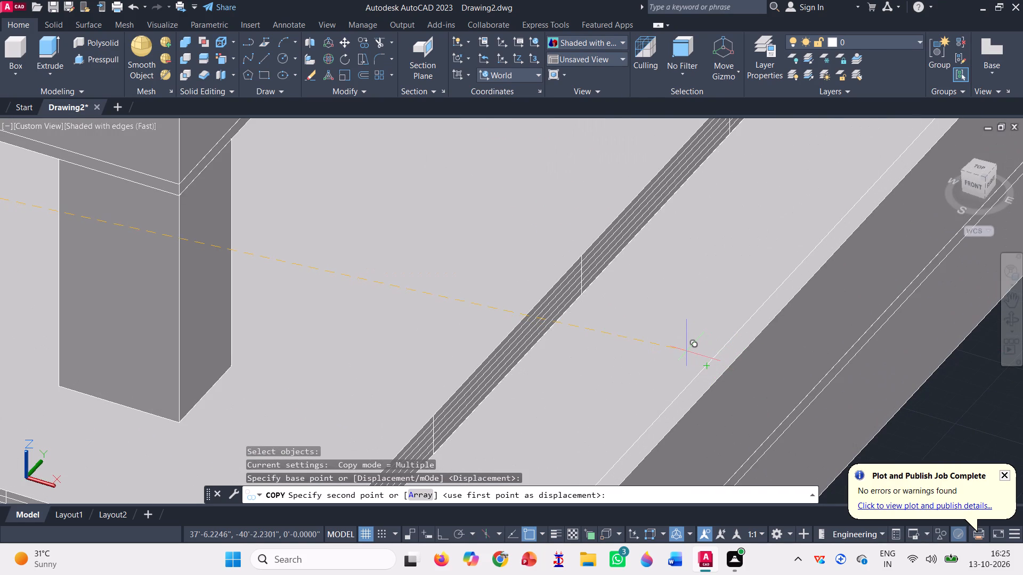
scroll(684, 341, "down", 3)
scroll(545, 241, "down", 1)
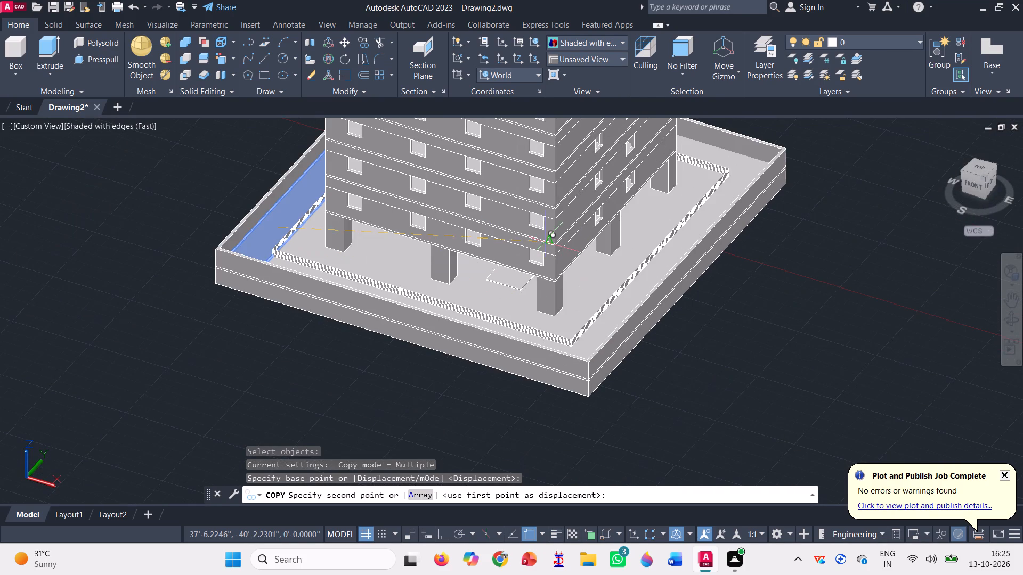
left_click(719, 353)
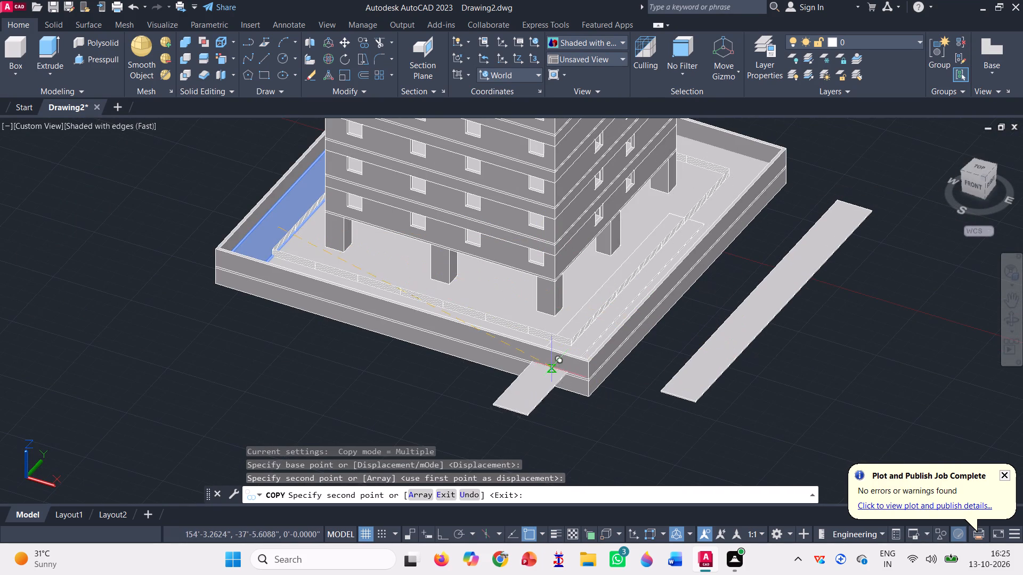
key("Escape")
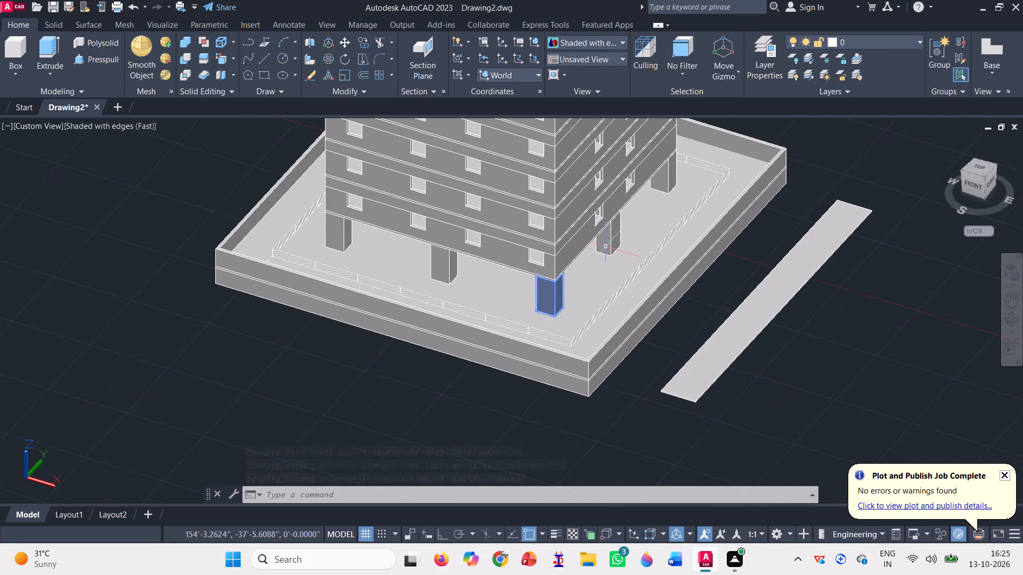
Copy the loose strip east of the building from its north-east corner to the outer wall's inner north-east corner at floor level.
left_click(1016, 314)
left_click_drag(431, 401, 431, 400)
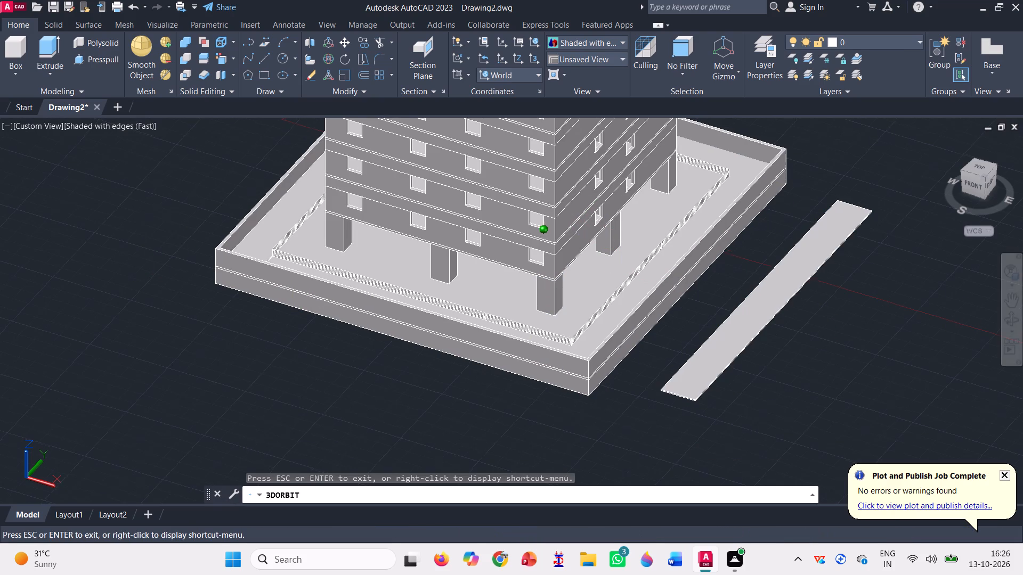
left_click_drag(431, 400, 511, 416)
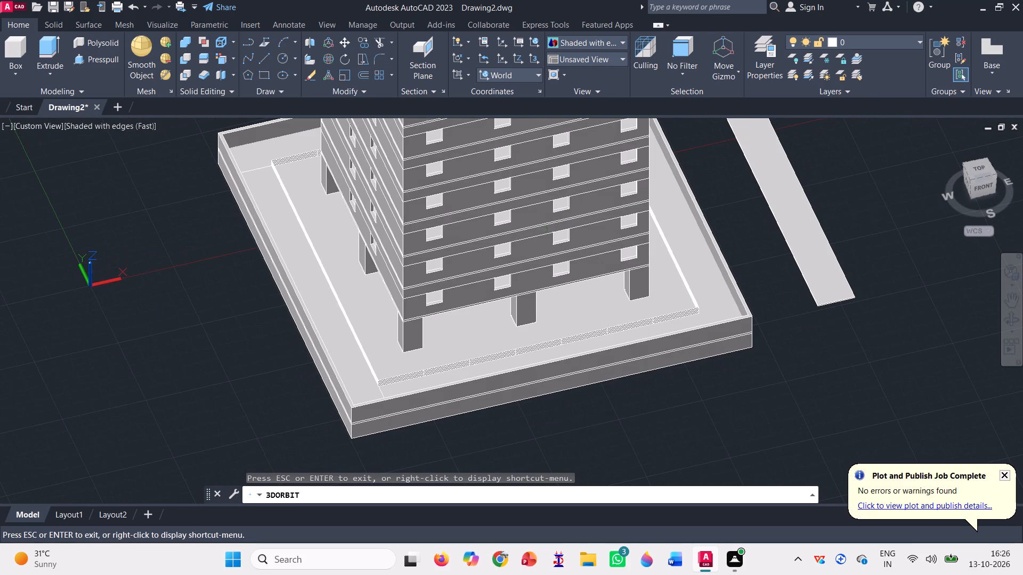
scroll(507, 423, "down", 6)
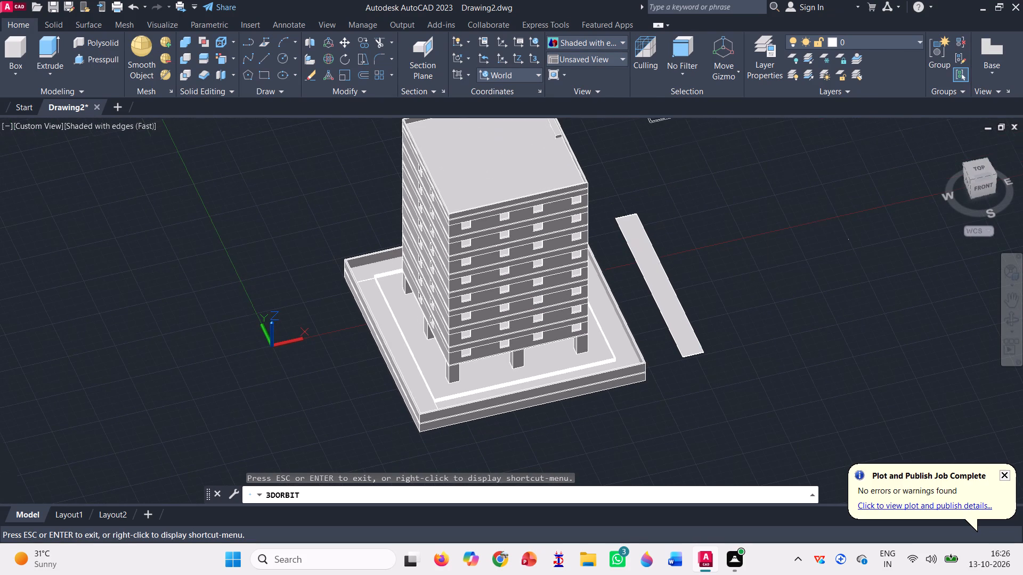
left_click_drag(785, 328, 774, 328)
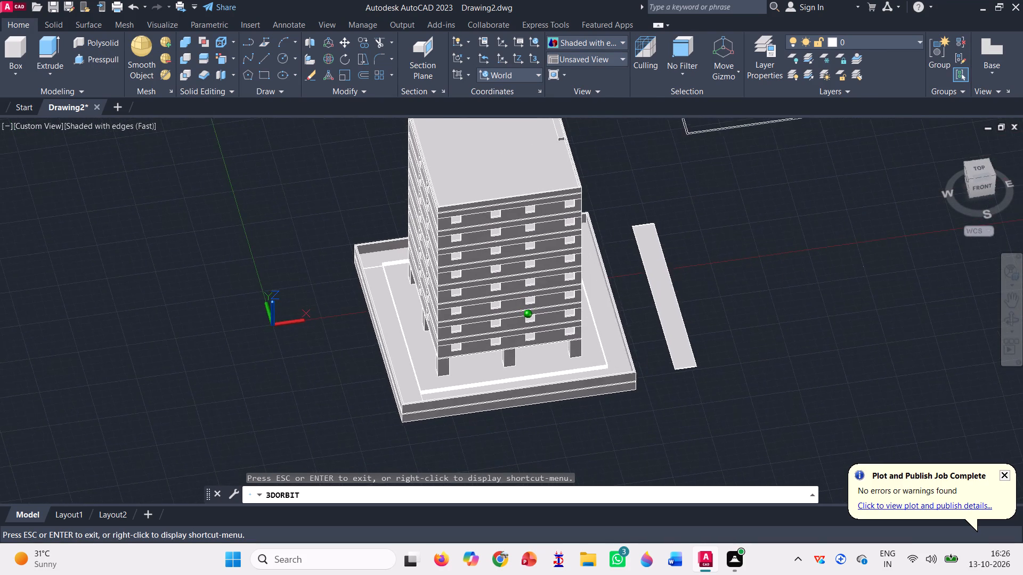
left_click_drag(774, 328, 763, 333)
scroll(590, 208, "up", 7)
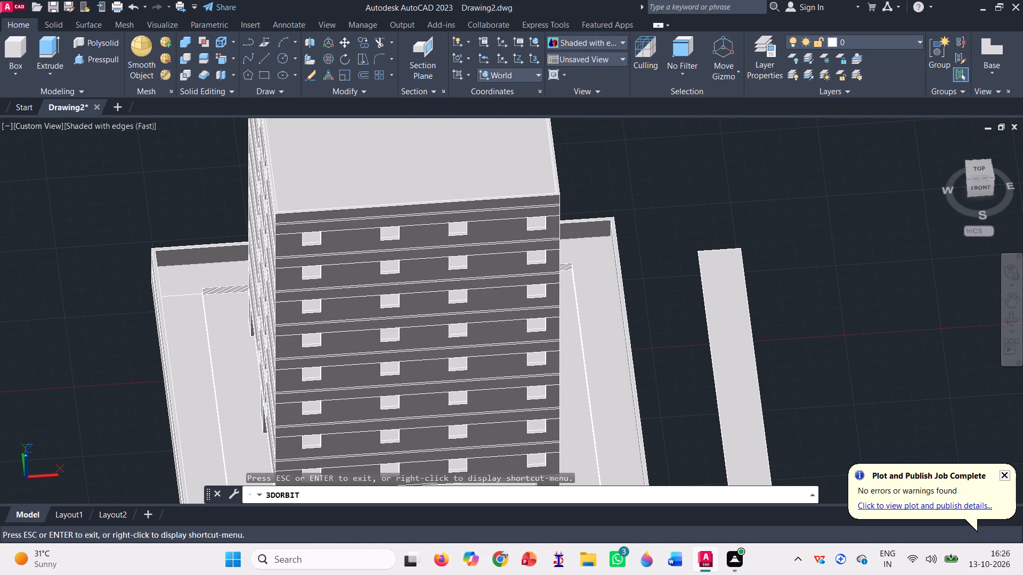
key("Escape")
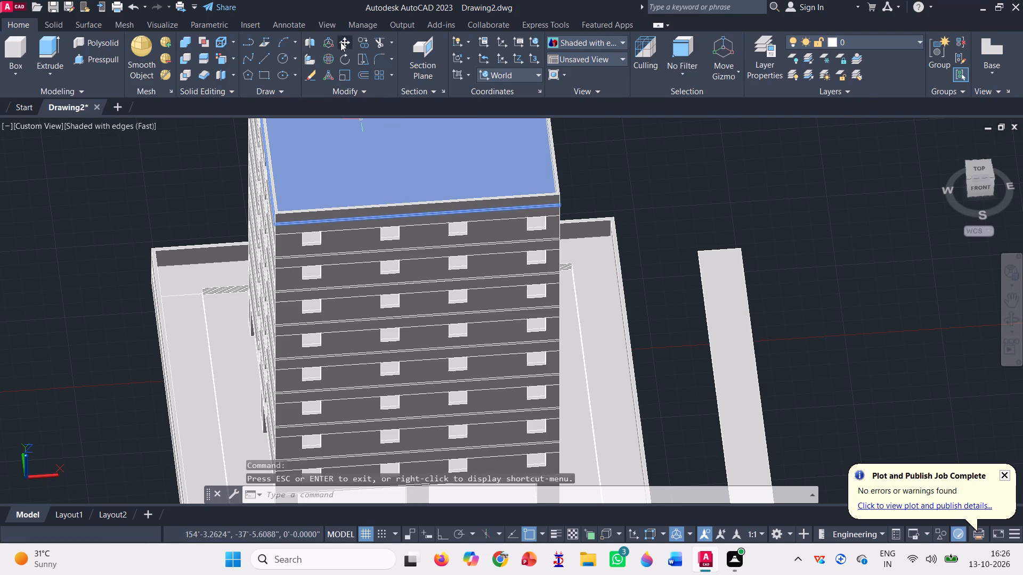
left_click(340, 40)
key("Escape")
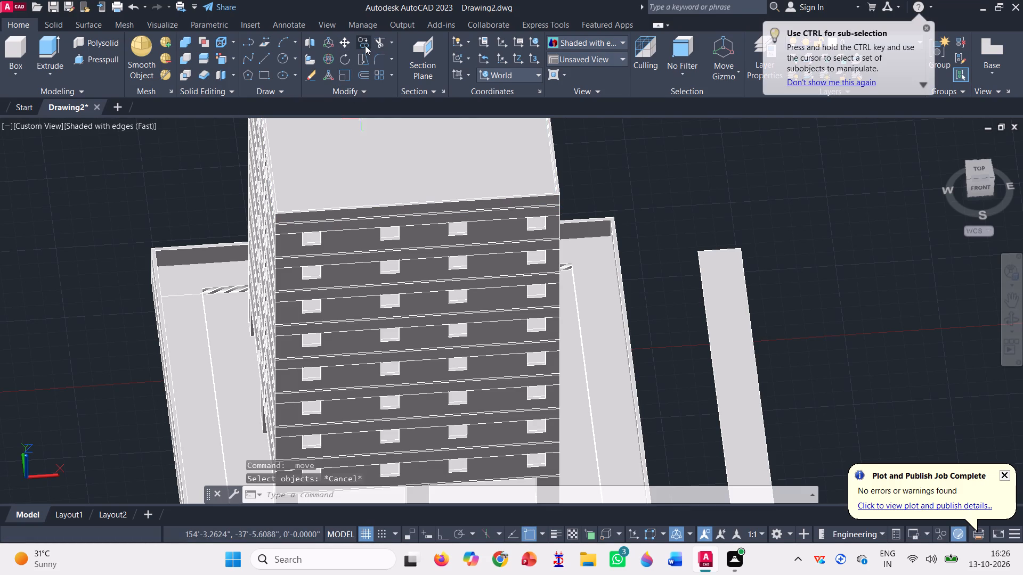
left_click(365, 44)
left_click(740, 315)
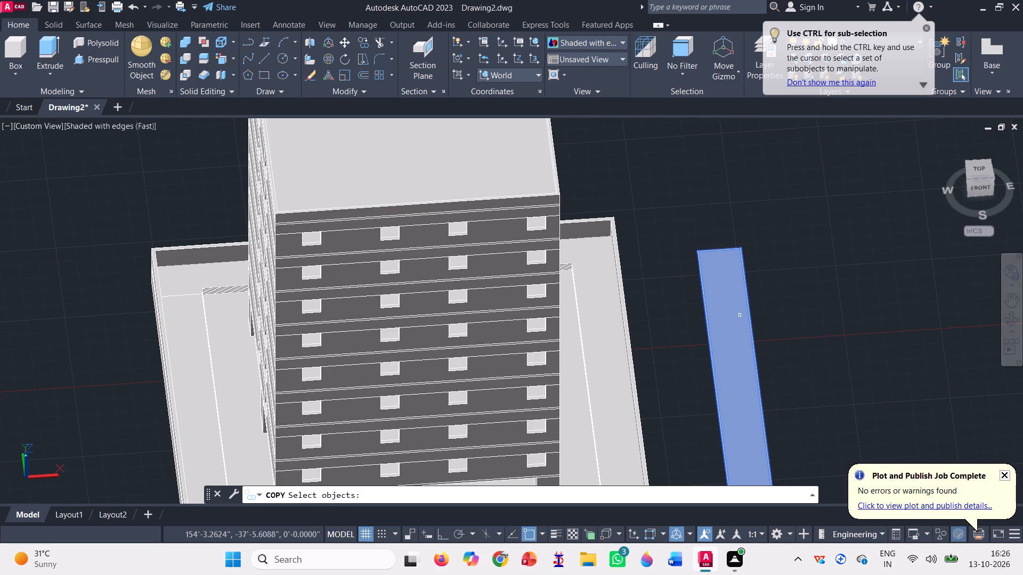
key("Return")
scroll(726, 233, "up", 2)
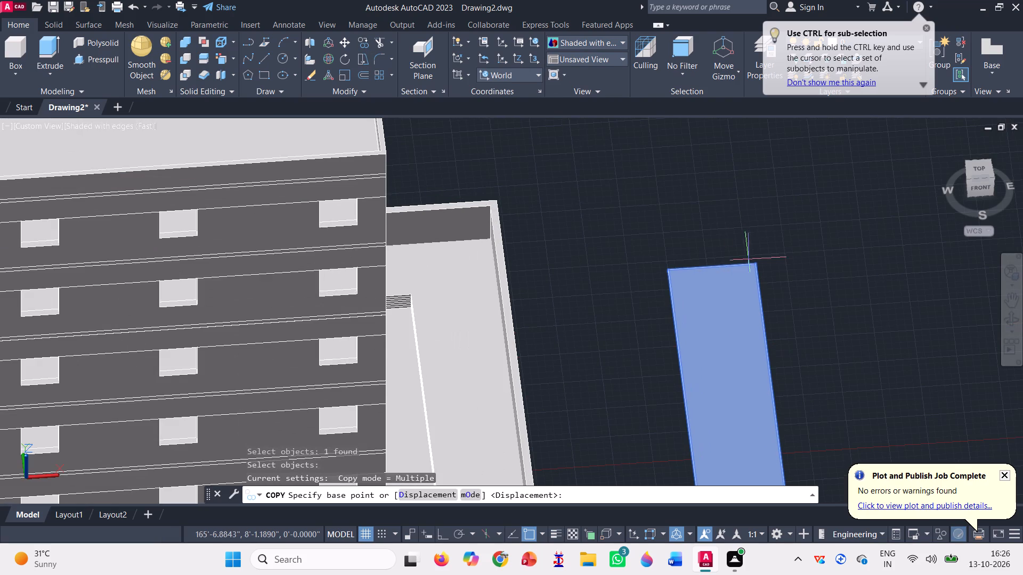
scroll(758, 271, "up", 3)
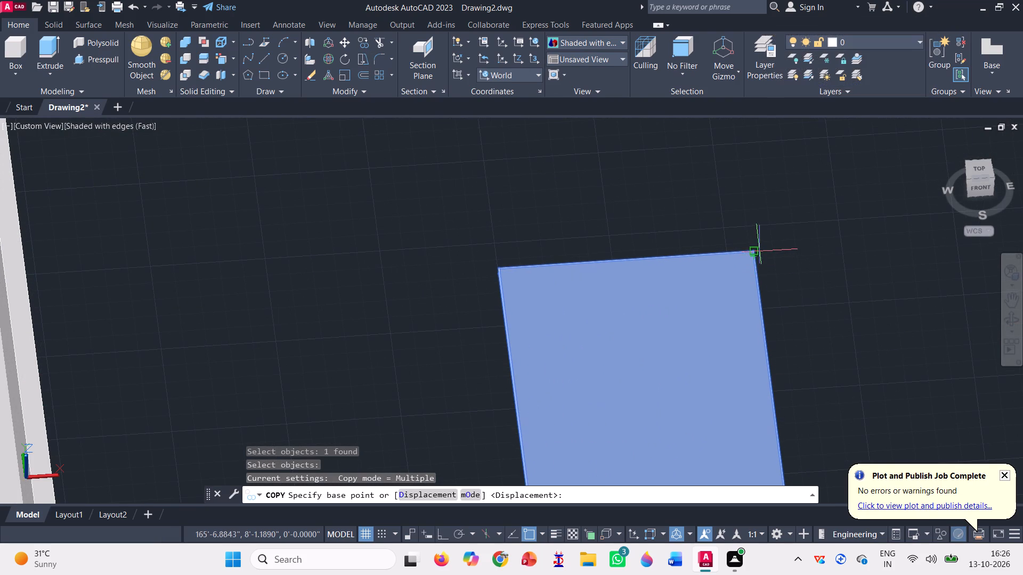
scroll(759, 251, "up", 2)
left_click(750, 250)
scroll(753, 240, "down", 6)
scroll(501, 209, "up", 3)
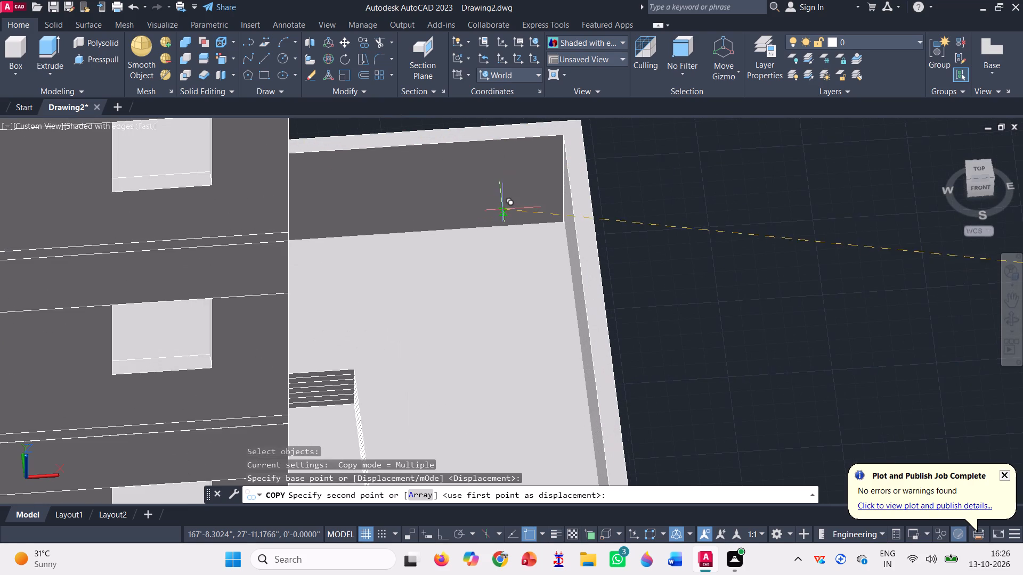
scroll(525, 223, "up", 3)
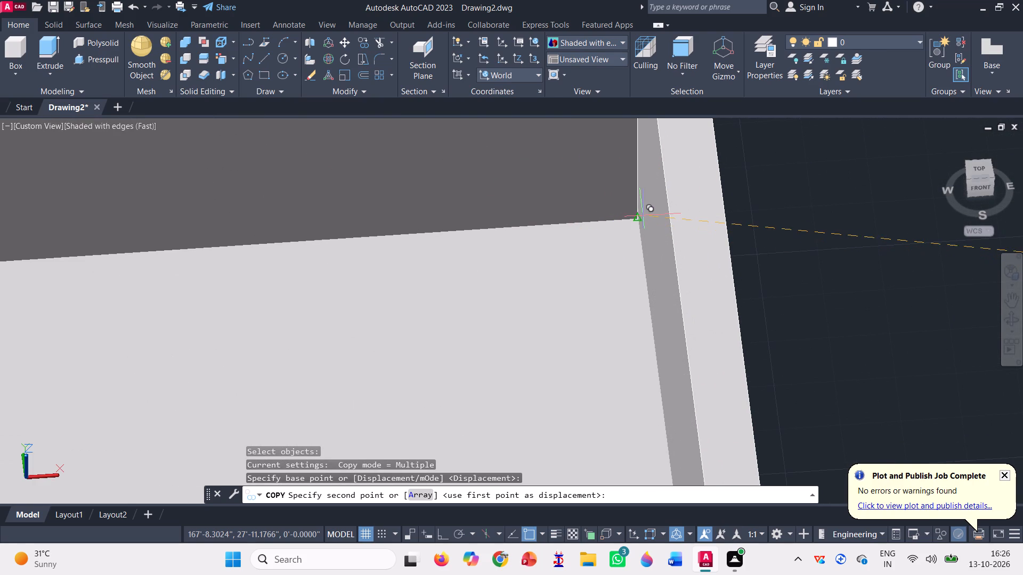
left_click(634, 216)
scroll(616, 200, "down", 4)
scroll(531, 253, "up", 3)
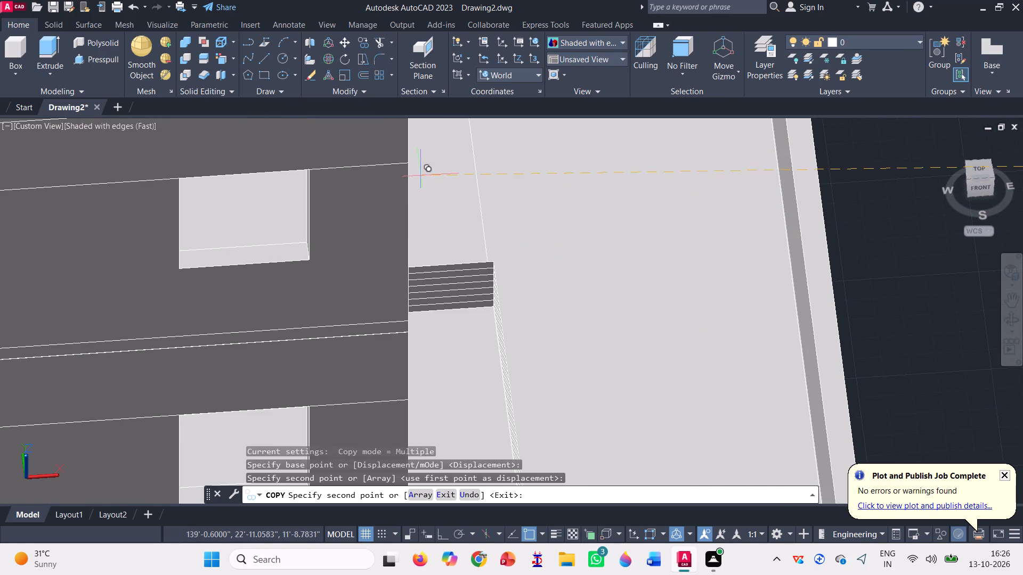
Examine the low slabs between the 2' high sides and the outer wall, viewing the building from the west.
key("Escape")
scroll(570, 240, "down", 5)
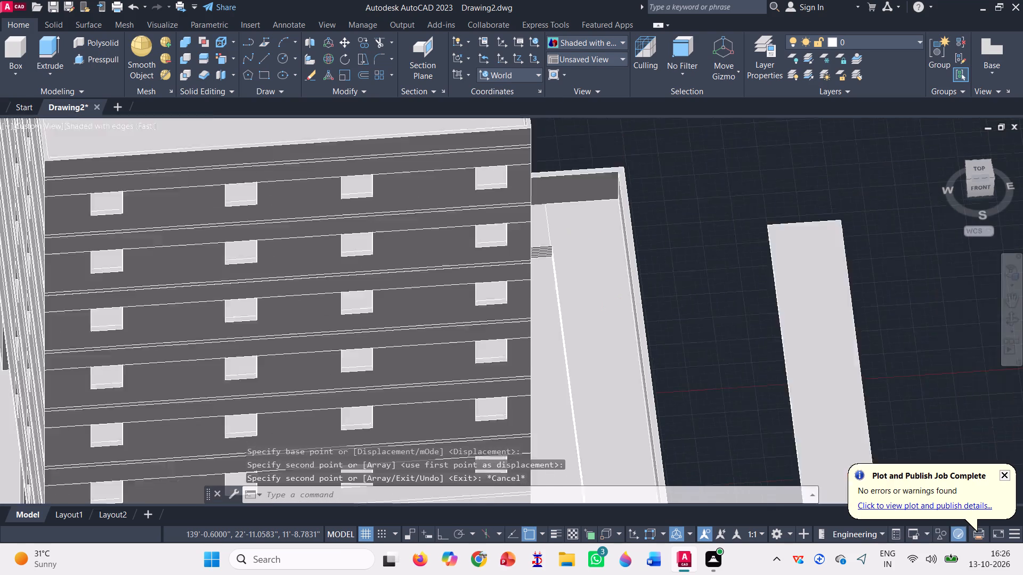
left_click(1014, 314)
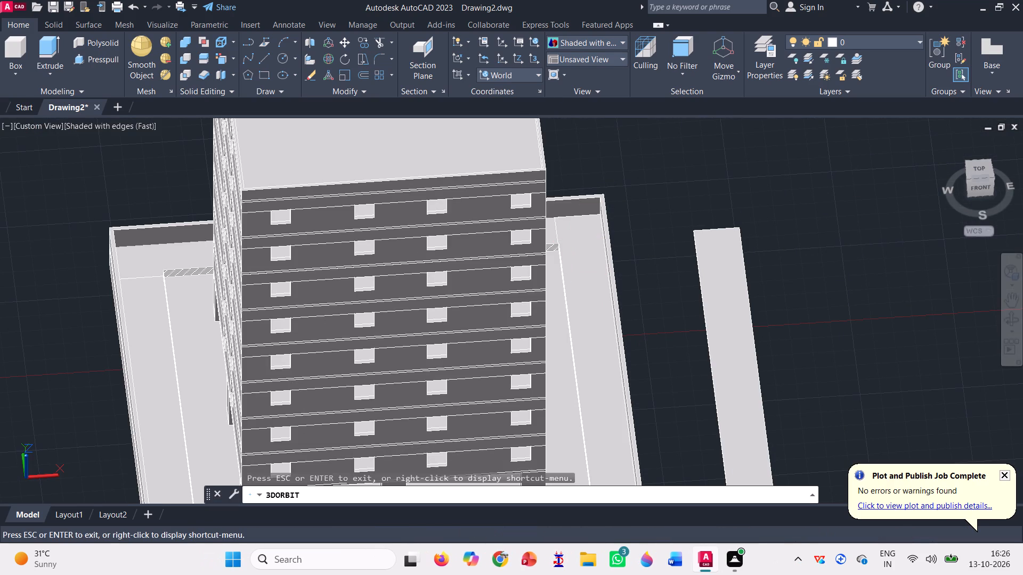
left_click_drag(567, 388, 687, 369)
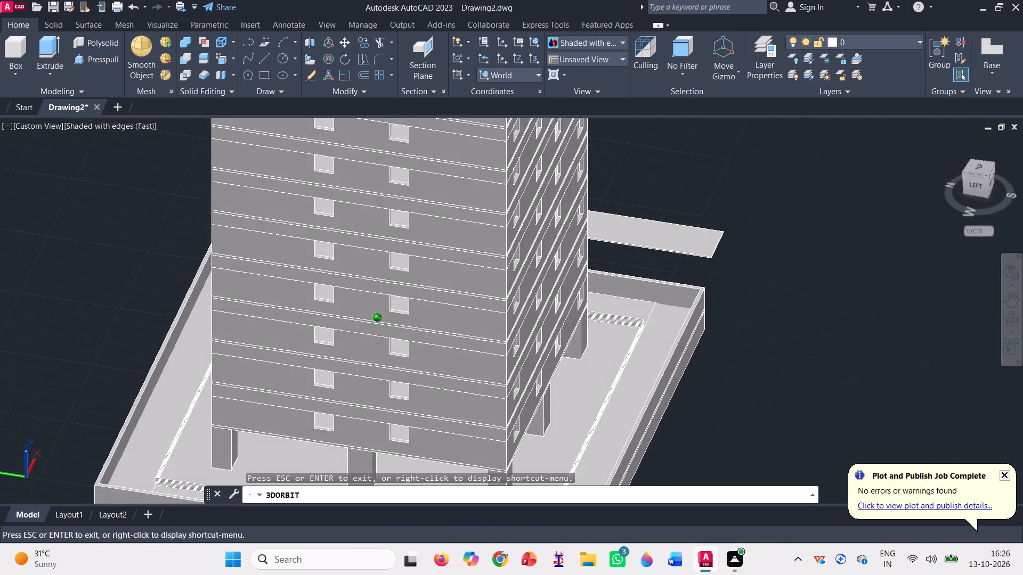
left_click_drag(687, 369, 718, 324)
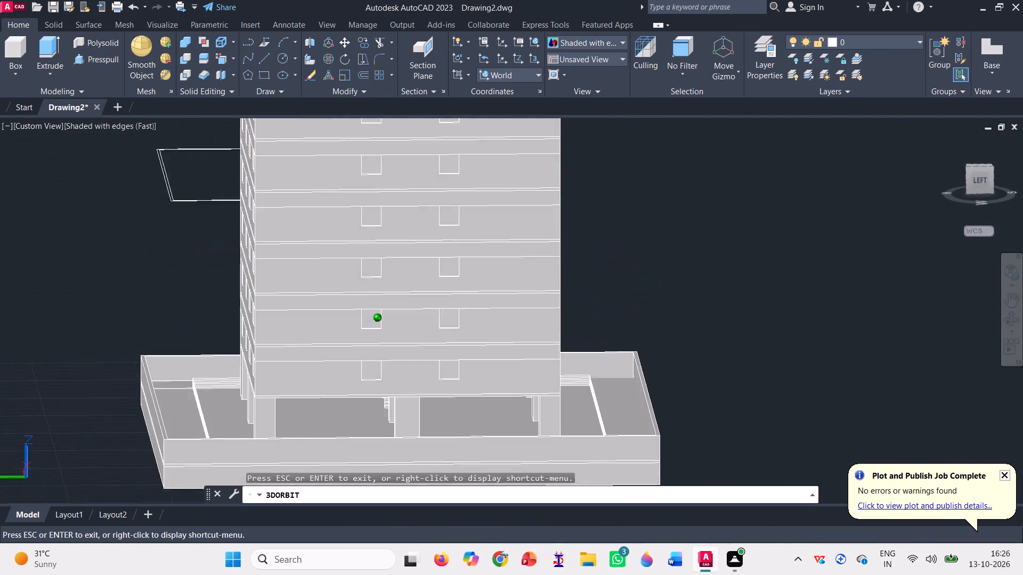
left_click_drag(718, 324, 718, 323)
scroll(210, 424, "up", 4)
scroll(78, 417, "up", 3)
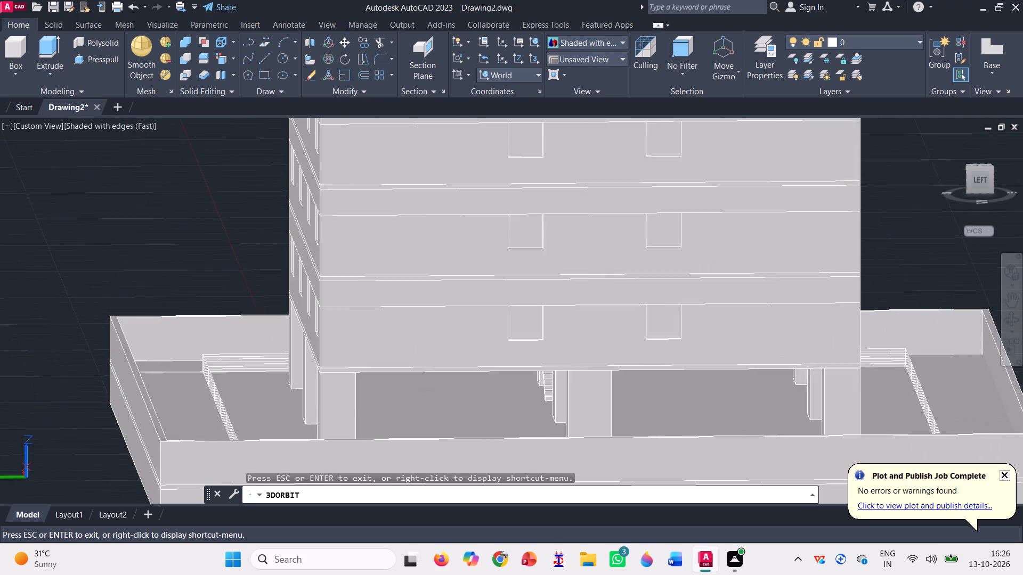
scroll(185, 374, "up", 15)
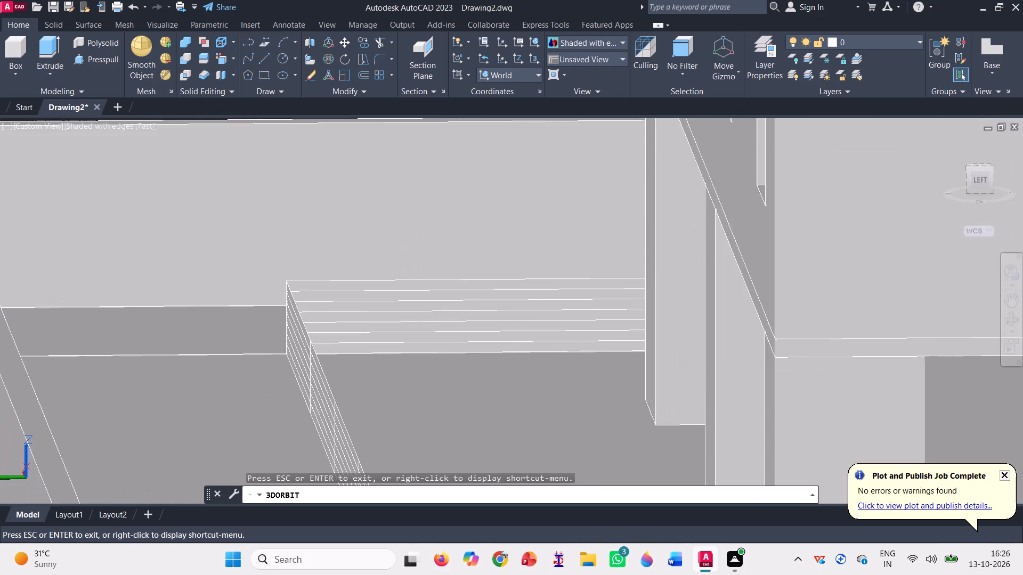
scroll(197, 365, "down", 17)
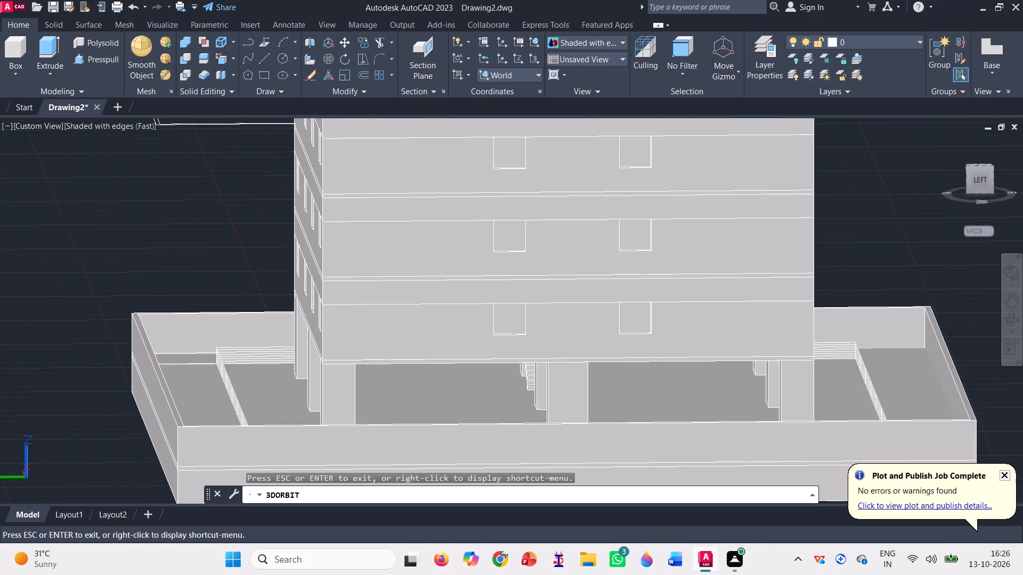
left_click_drag(208, 392, 208, 428)
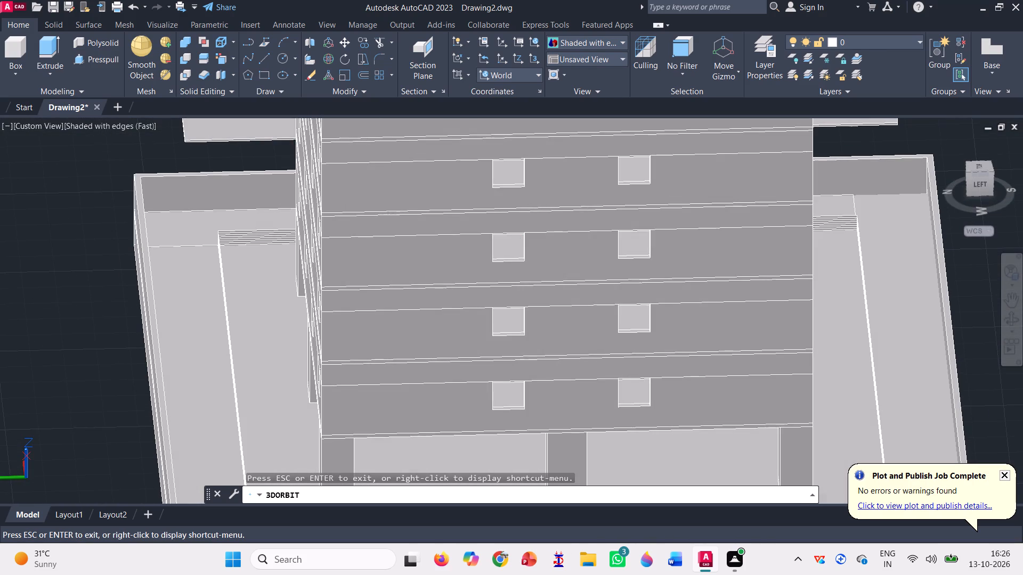
scroll(212, 276, "down", 7)
scroll(197, 319, "up", 2)
left_click_drag(191, 331, 192, 354)
scroll(201, 338, "down", 2)
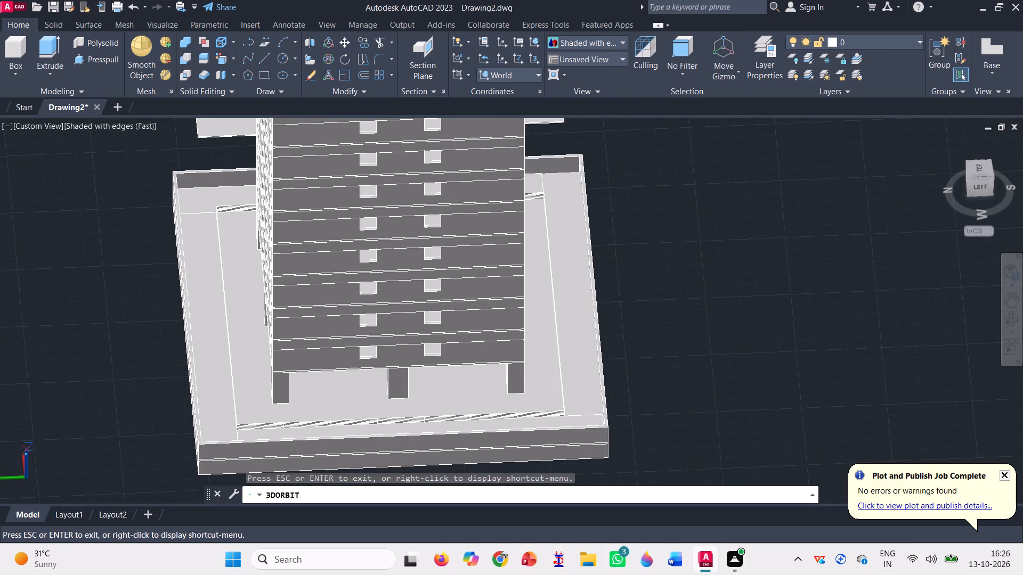
scroll(351, 446, "down", 2)
scroll(484, 408, "down", 3)
key("Escape")
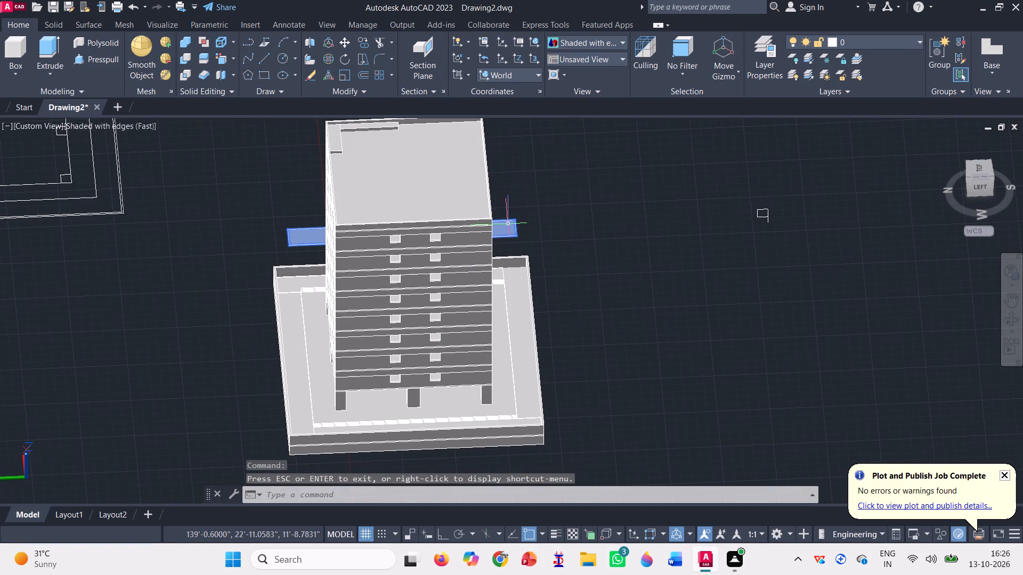
Move the loose strip from east of the building onto the open ground just south of the outer wall.
left_click(338, 38)
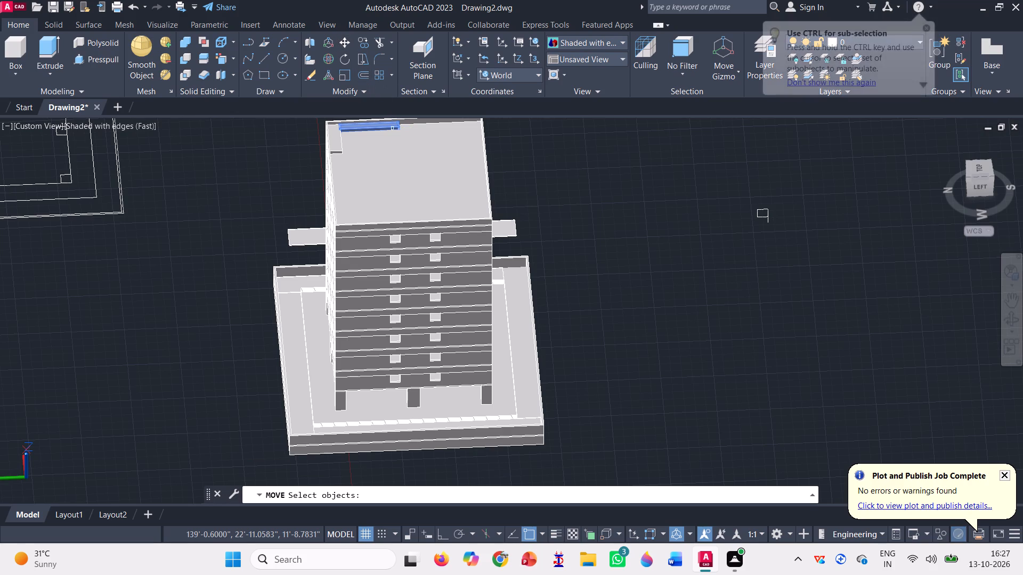
left_click(515, 229)
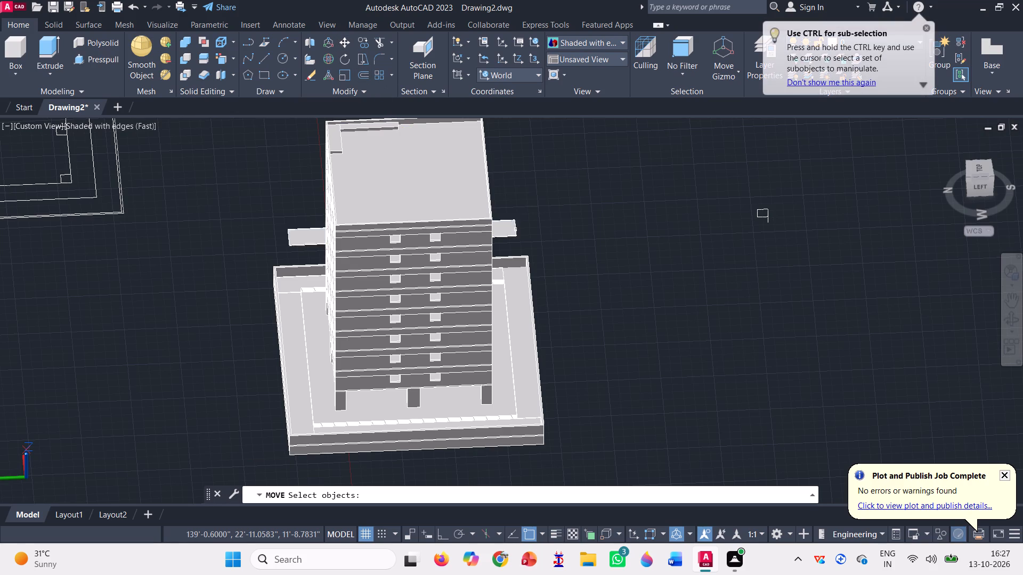
key("space")
left_click(515, 229)
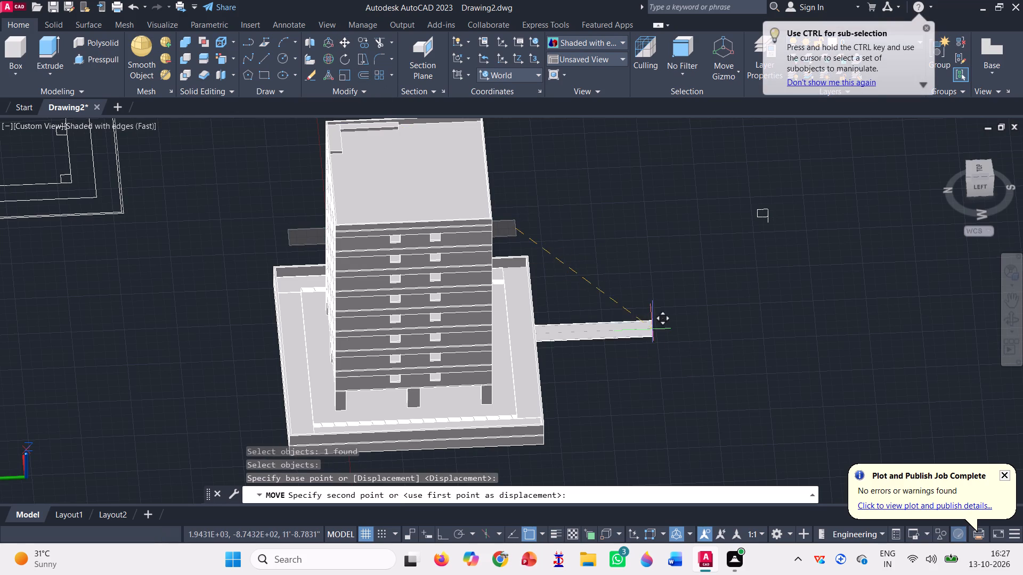
left_click(783, 349)
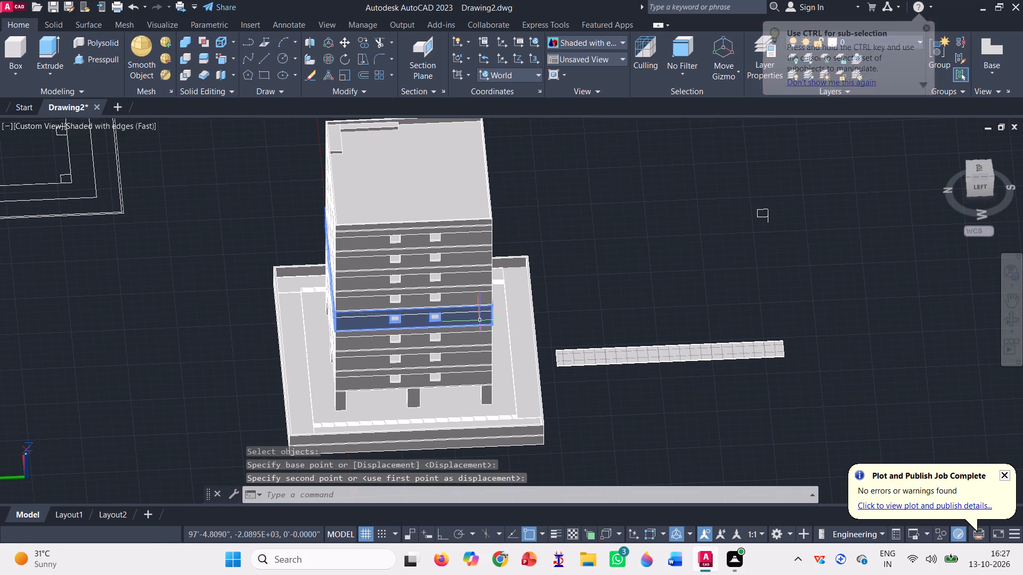
key("Escape")
Rotate the loose strip south of the building a quarter turn so that it runs east-west.
left_click(344, 62)
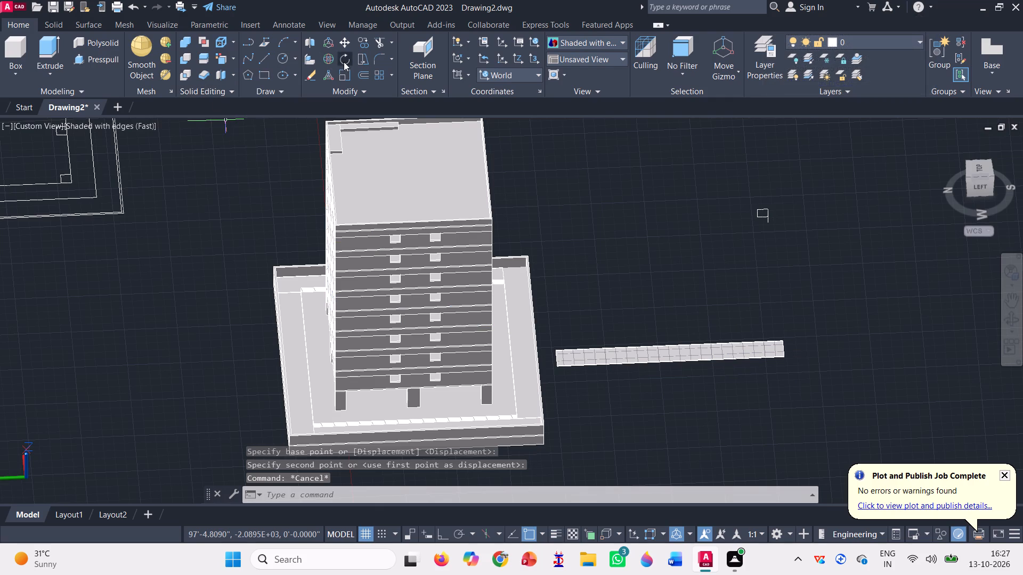
left_click(592, 362)
key("space")
left_click(592, 361)
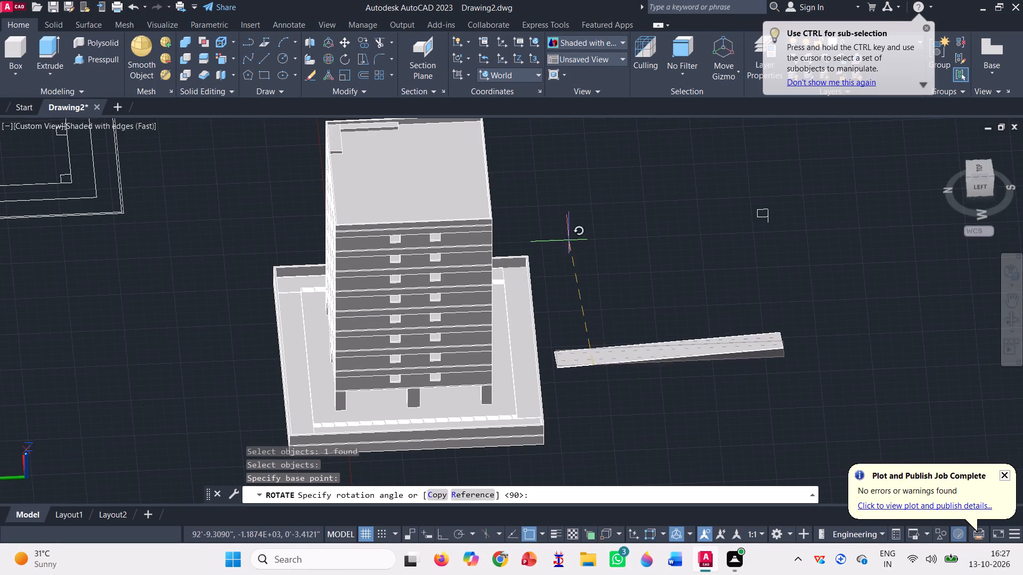
key("F8")
left_click(709, 301)
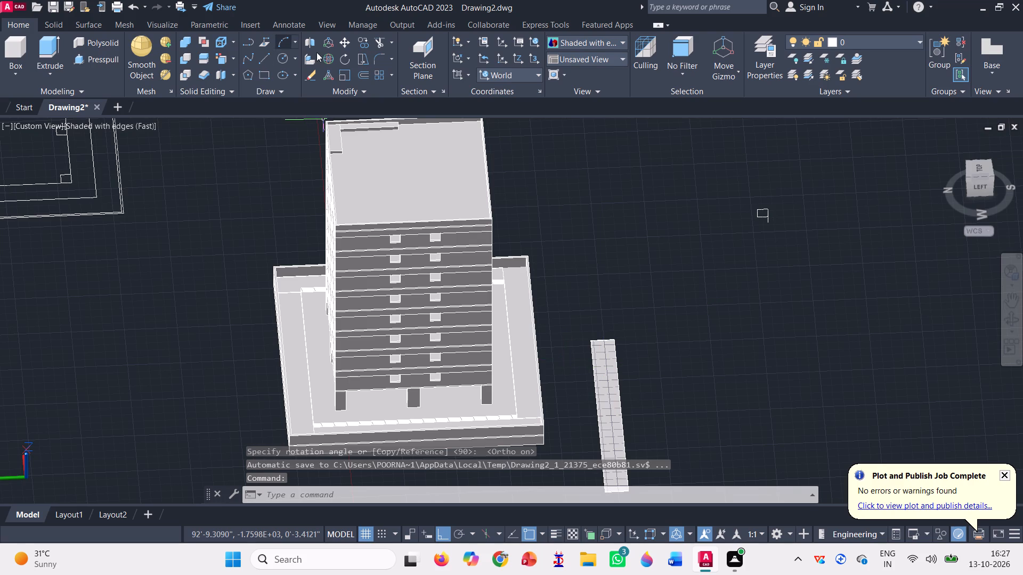
Copy the rotated strip from its south-east corner to the outer wall's inner south-east corner at floor level.
left_click(358, 39)
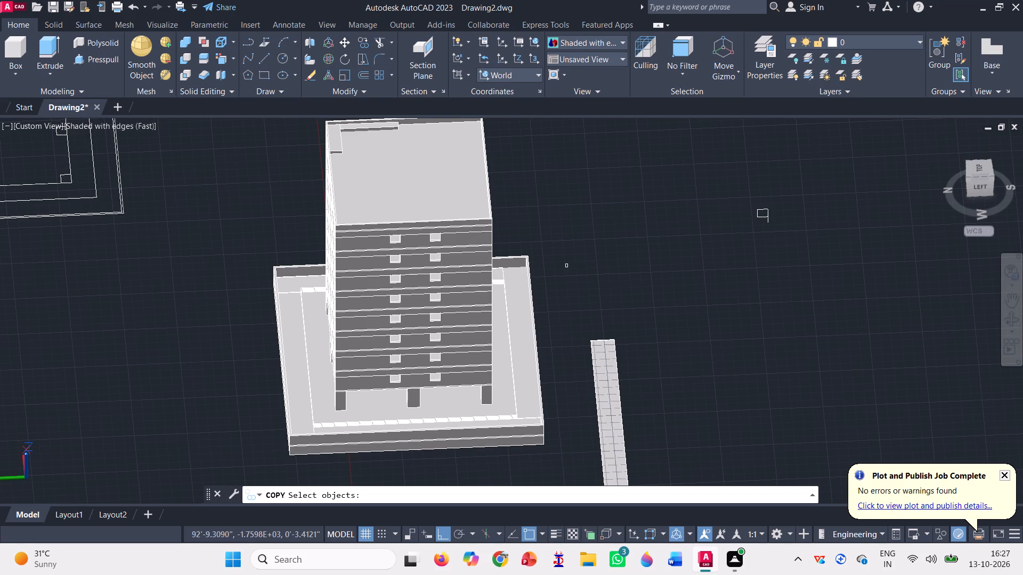
left_click(610, 374)
key("space")
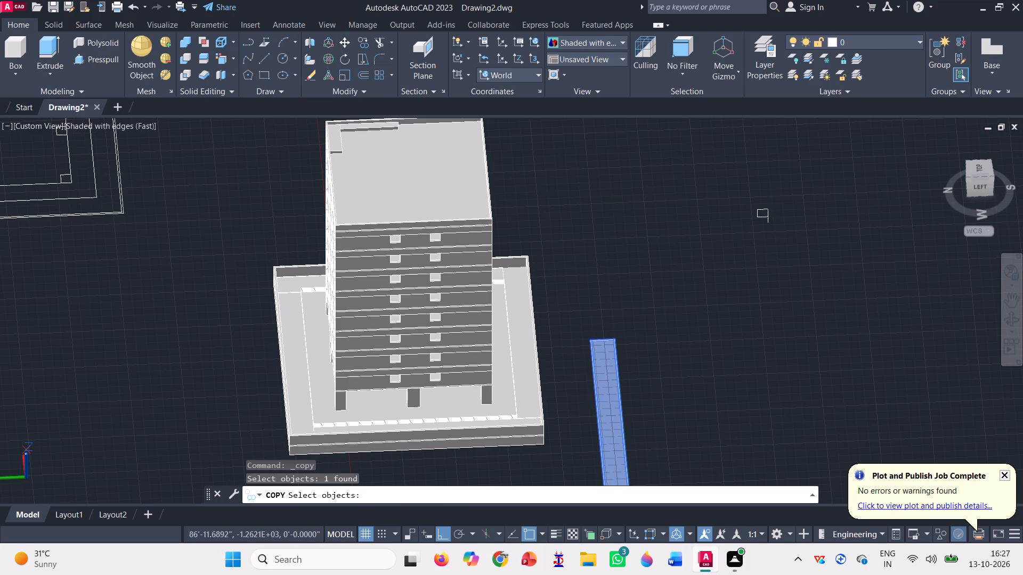
scroll(619, 333, "up", 5)
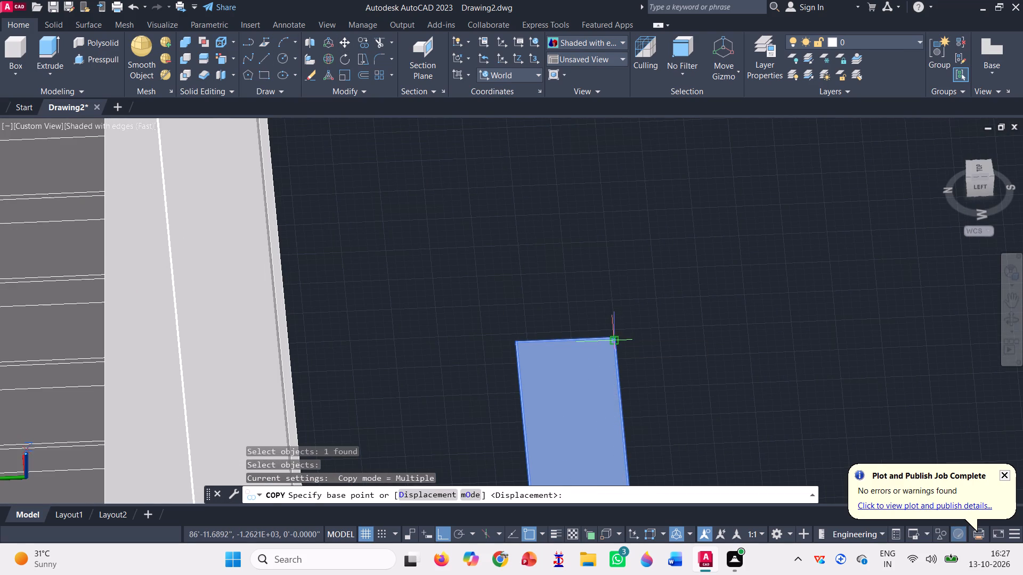
left_click(614, 340)
scroll(548, 248, "down", 4)
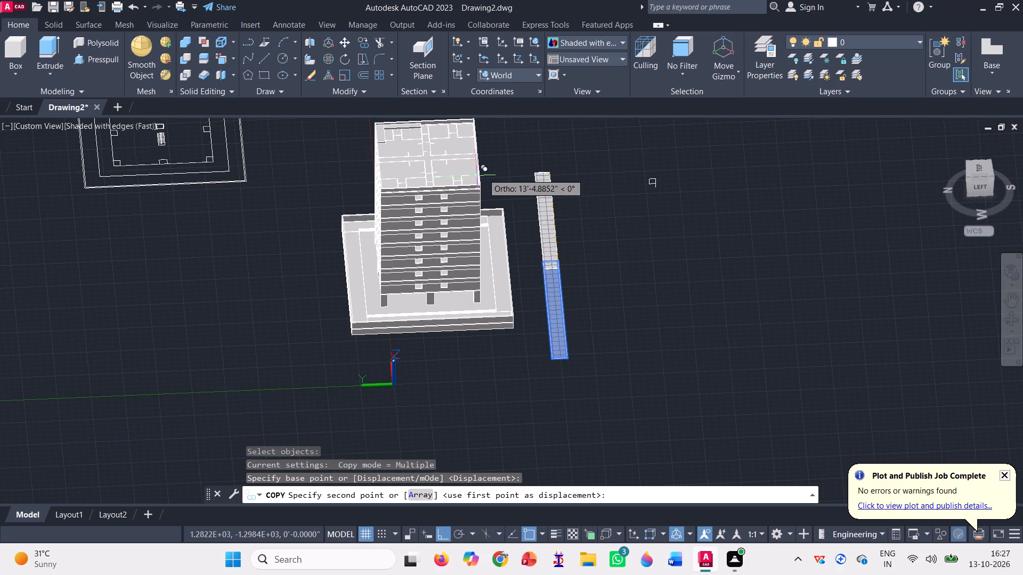
key("F8")
scroll(469, 200, "up", 2)
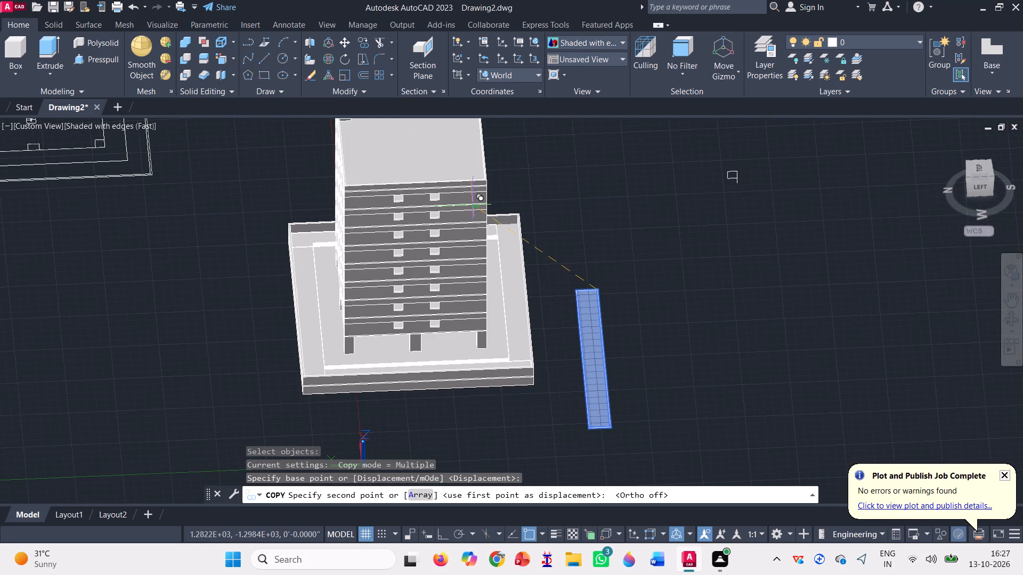
scroll(501, 261, "up", 6)
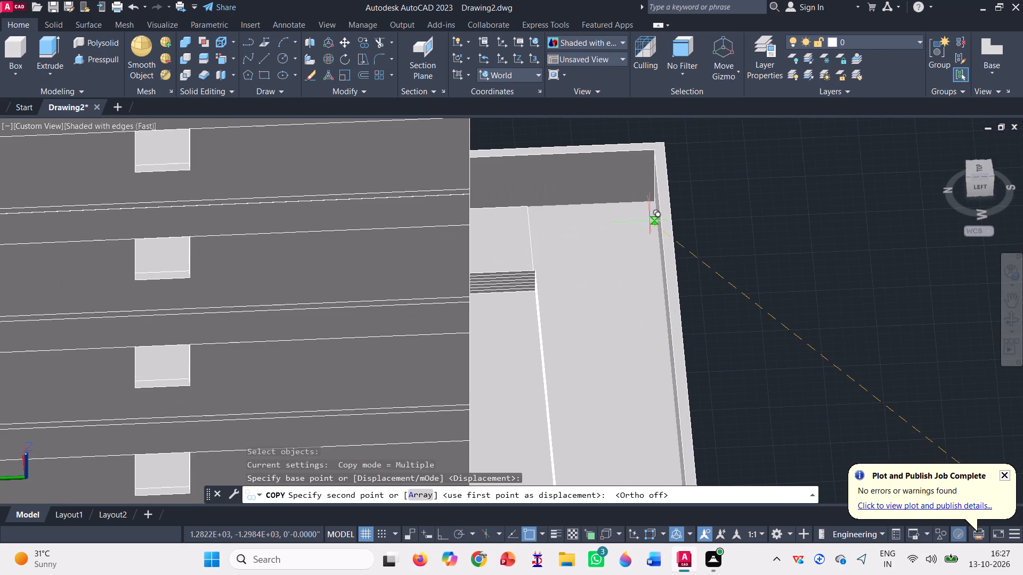
scroll(655, 200, "up", 3)
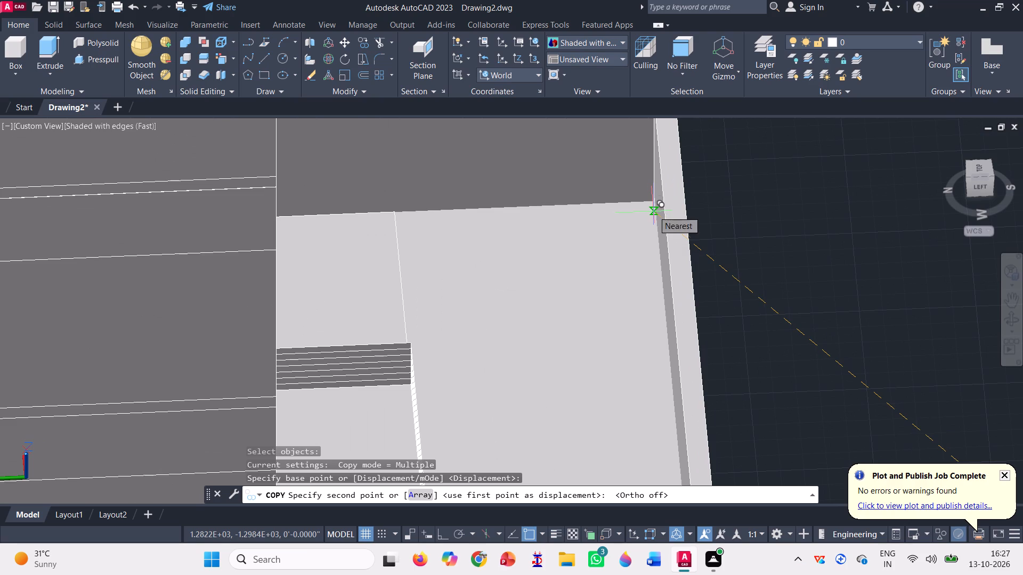
left_click(650, 210)
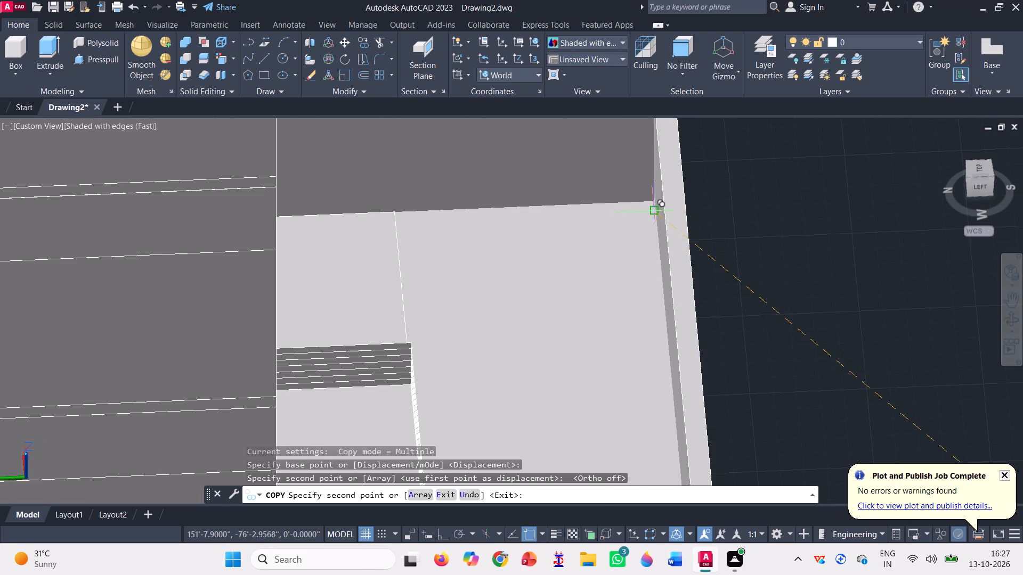
Place another copy of the rotated strip inside the north outer wall, with its south-east corner against the east wall's base.
scroll(604, 157, "down", 5)
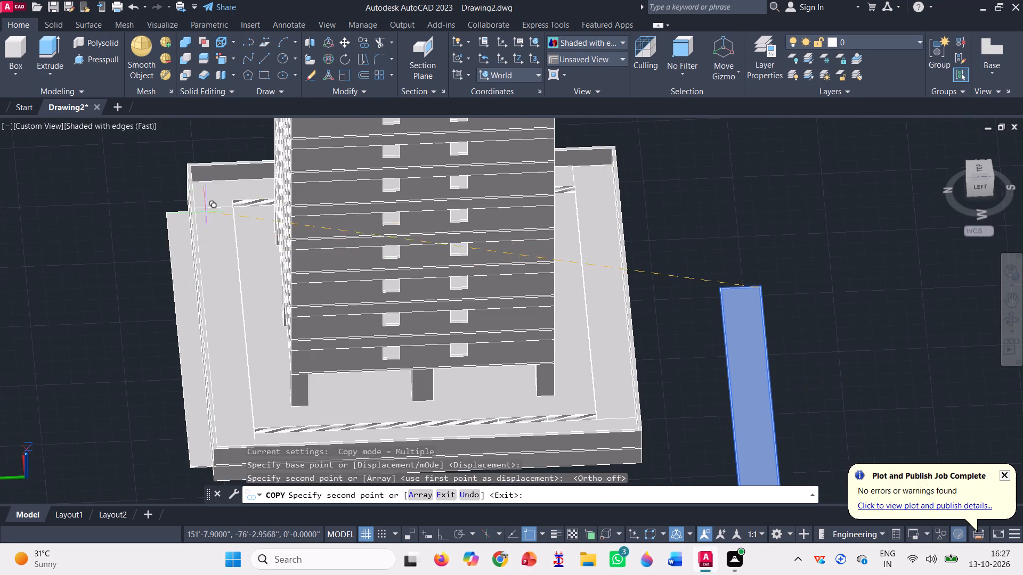
scroll(221, 170, "up", 5)
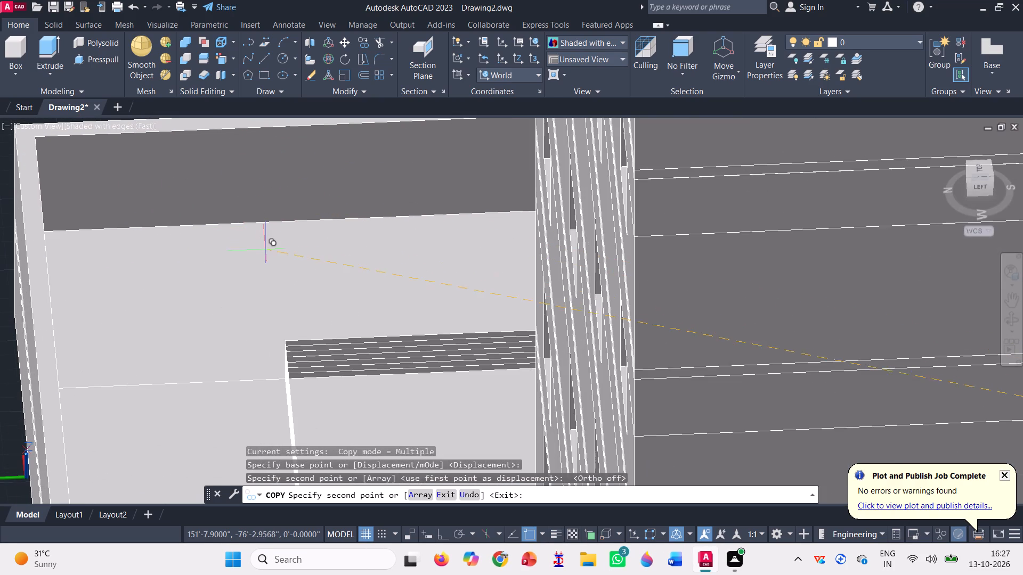
left_click(261, 223)
scroll(261, 221, "down", 3)
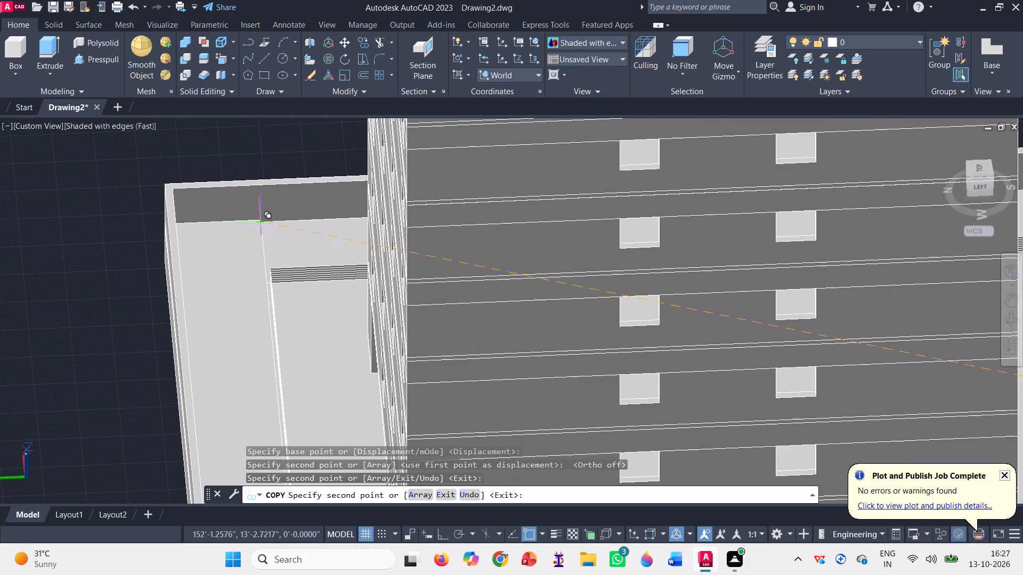
scroll(264, 196, "down", 1)
scroll(271, 211, "up", 2)
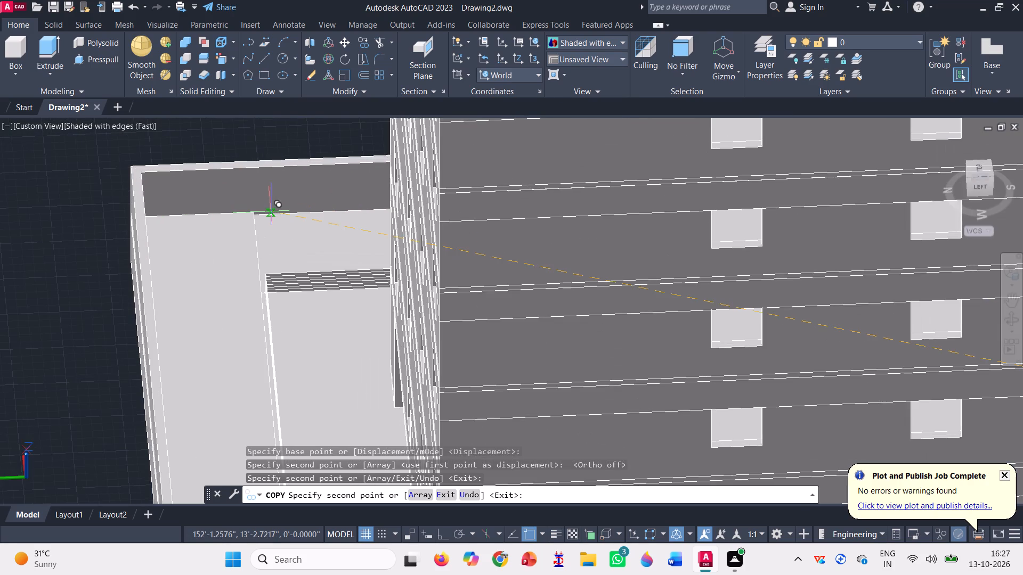
scroll(271, 210, "down", 2)
key("space")
Move the copied north strip straight southward so that its inner long edge meets the base of the 2' high stepped side.
scroll(270, 276, "up", 2)
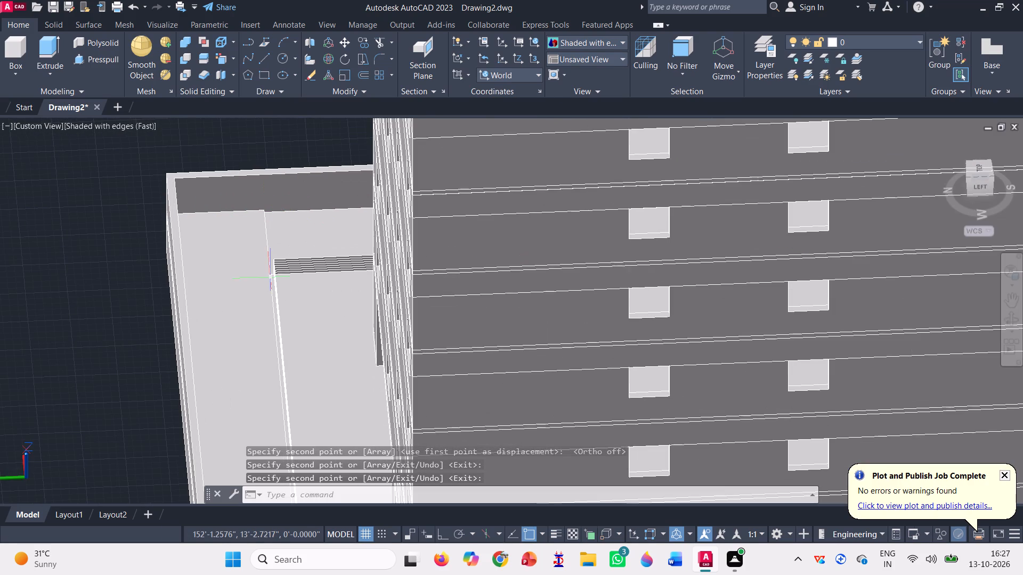
left_click(344, 37)
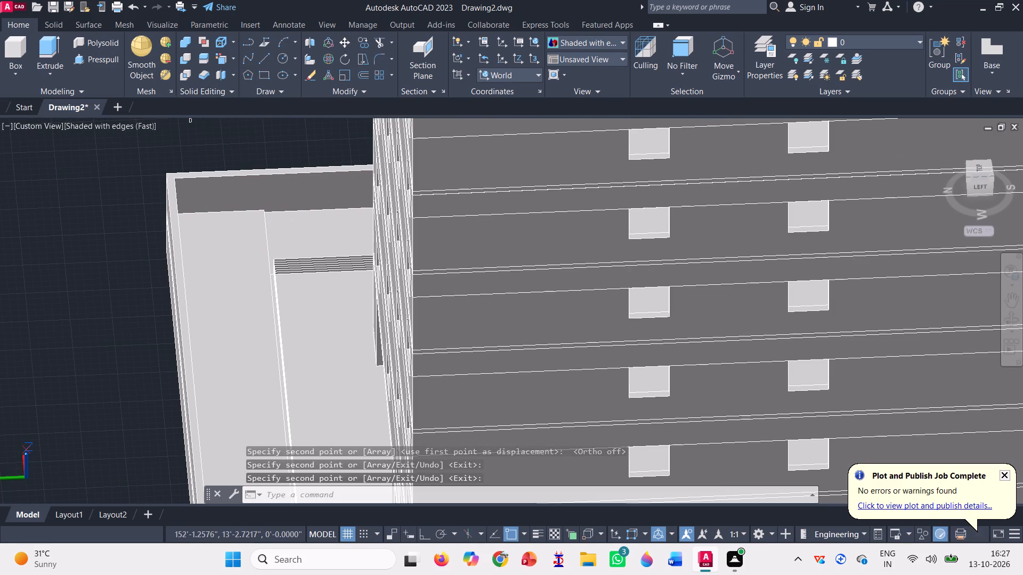
left_click(258, 306)
key("space")
scroll(293, 332, "up", 3)
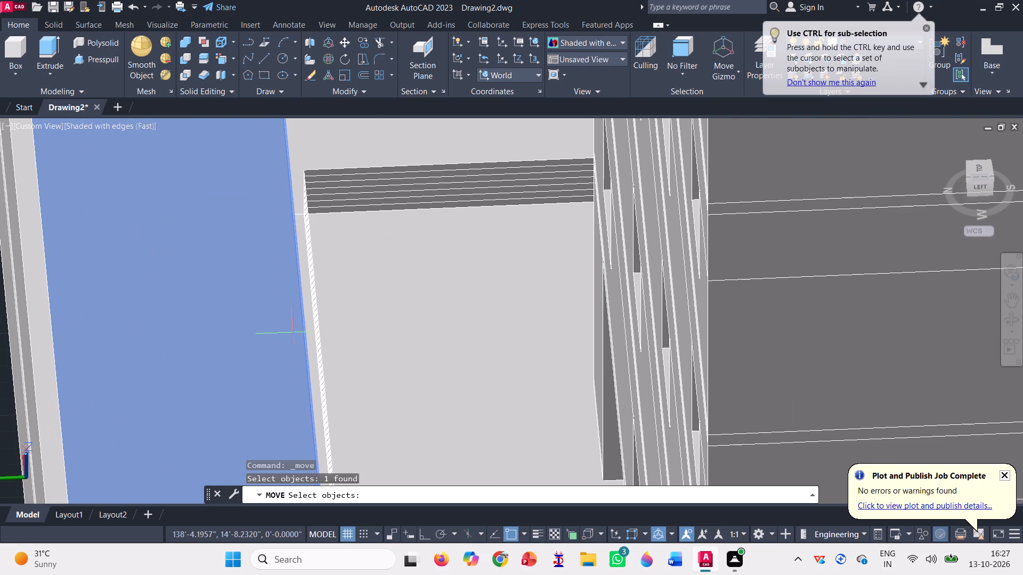
left_click(303, 309)
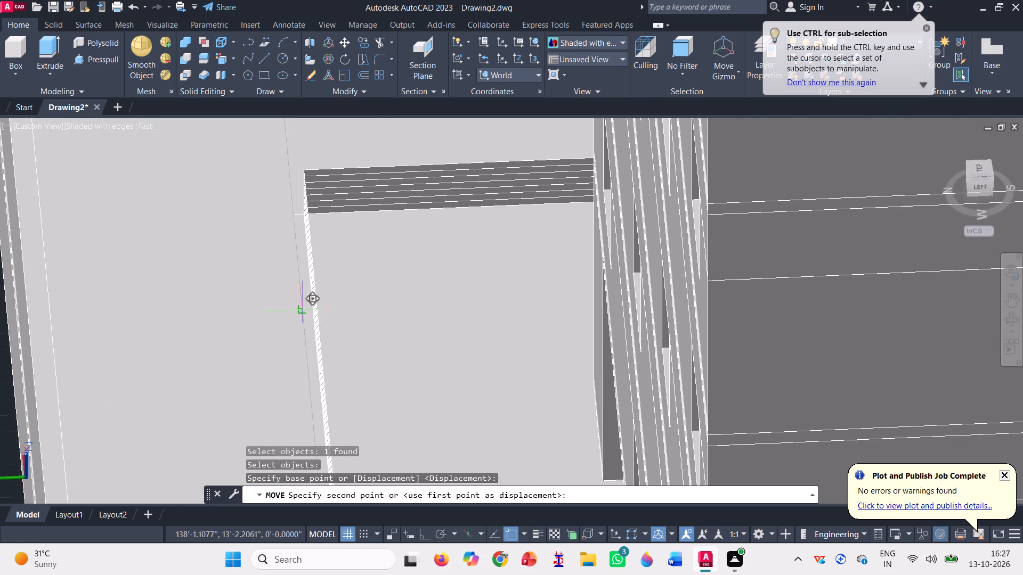
scroll(318, 311, "up", 4)
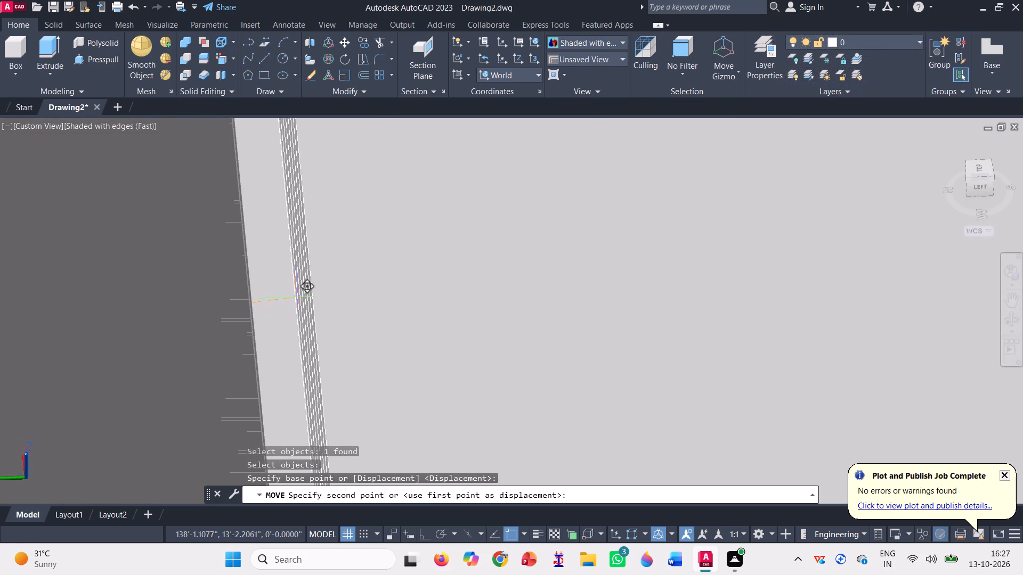
key("F8")
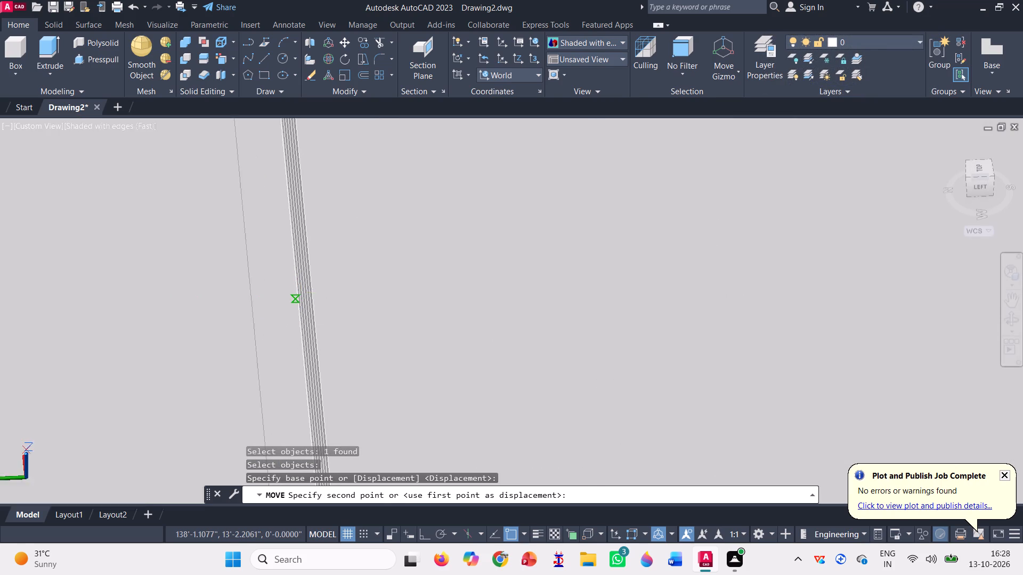
left_click(299, 299)
Delete the loose strip lying on the open ground south of the outer wall.
scroll(302, 300, "down", 3)
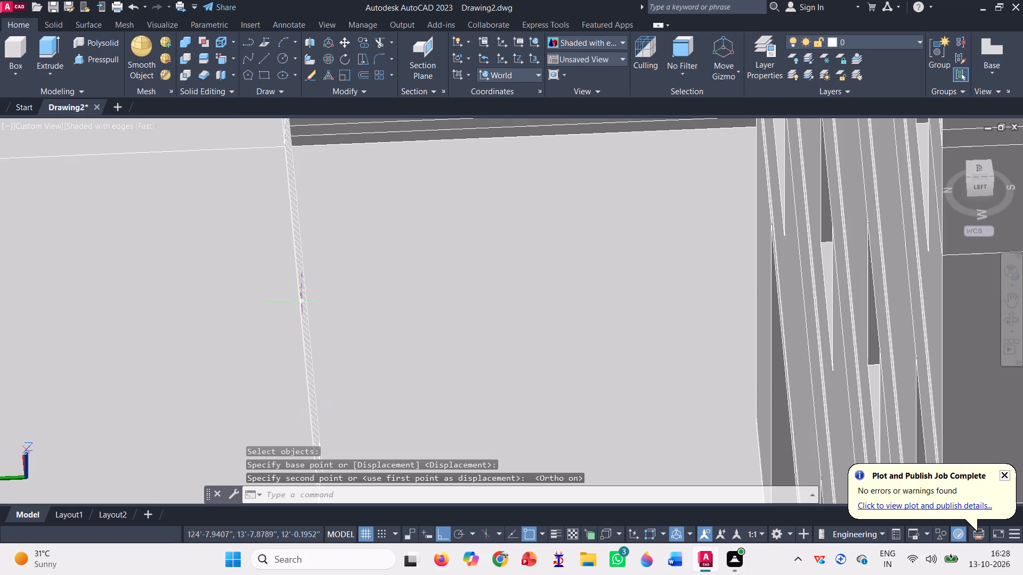
scroll(255, 296, "down", 5)
key("Escape")
scroll(194, 252, "down", 3)
left_click(428, 363)
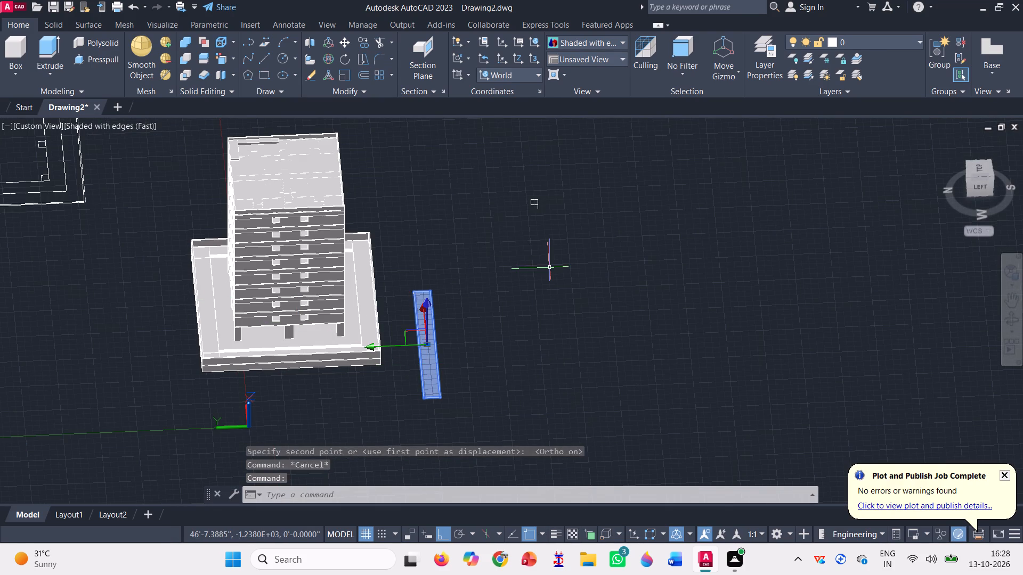
key("Delete")
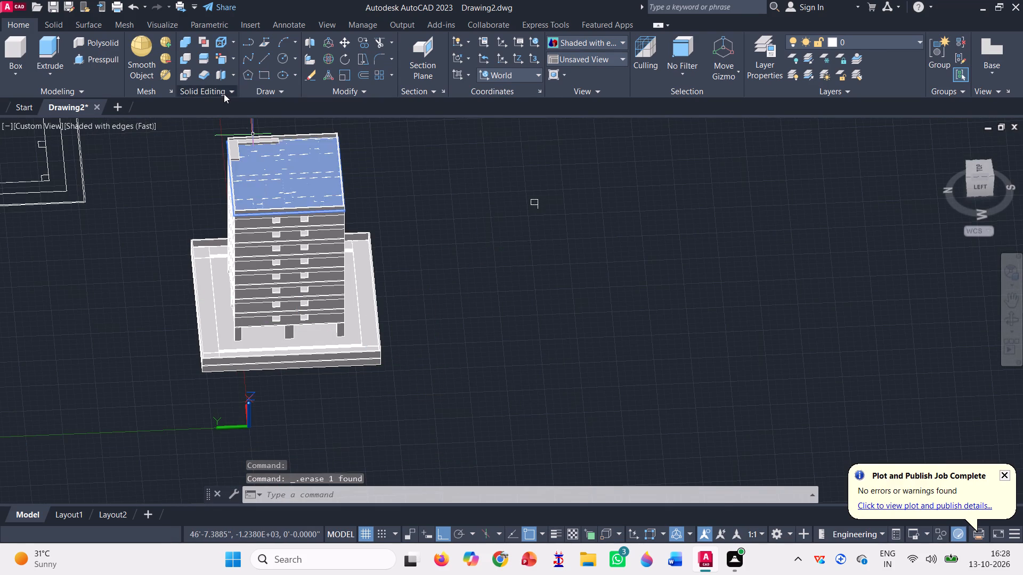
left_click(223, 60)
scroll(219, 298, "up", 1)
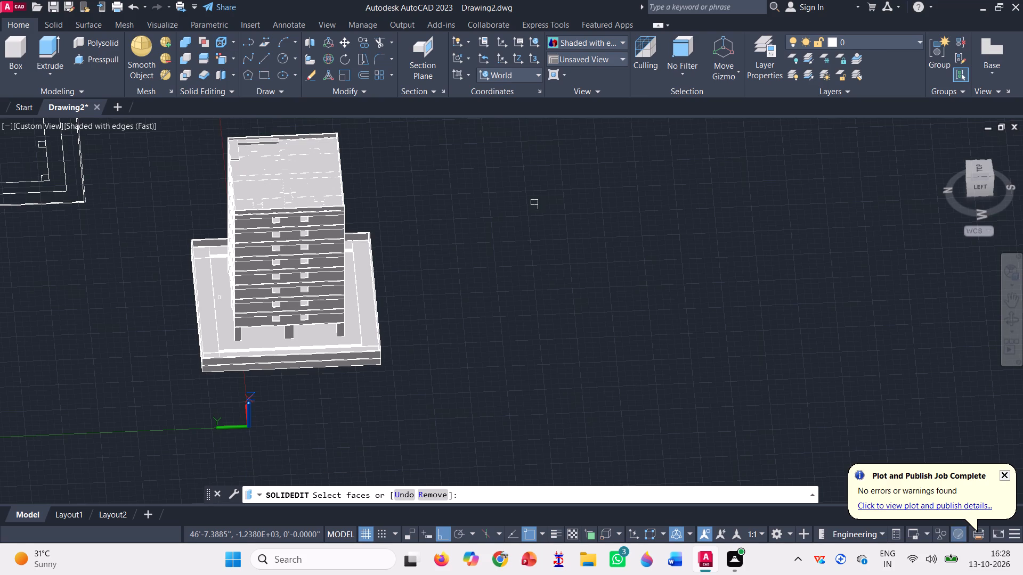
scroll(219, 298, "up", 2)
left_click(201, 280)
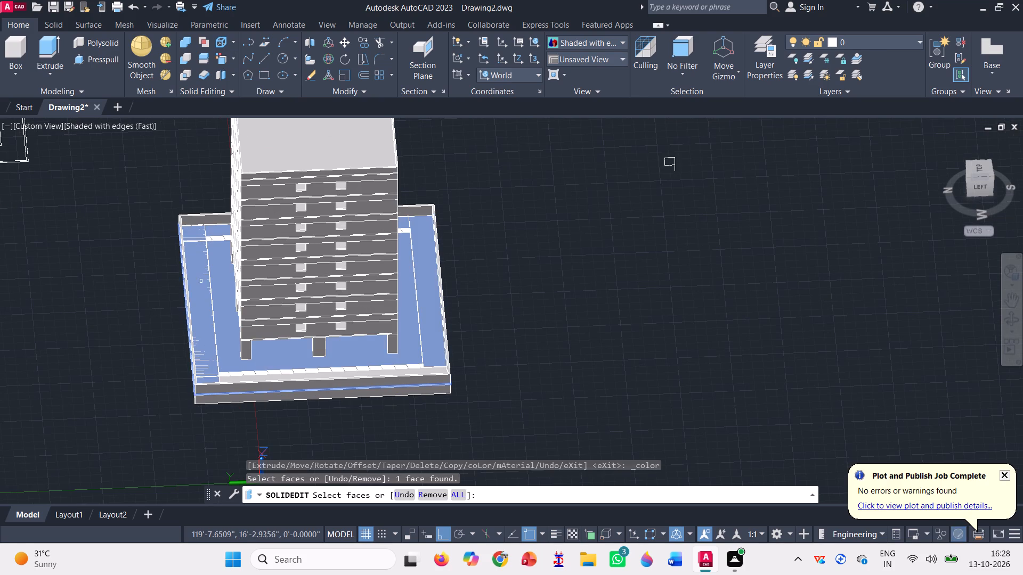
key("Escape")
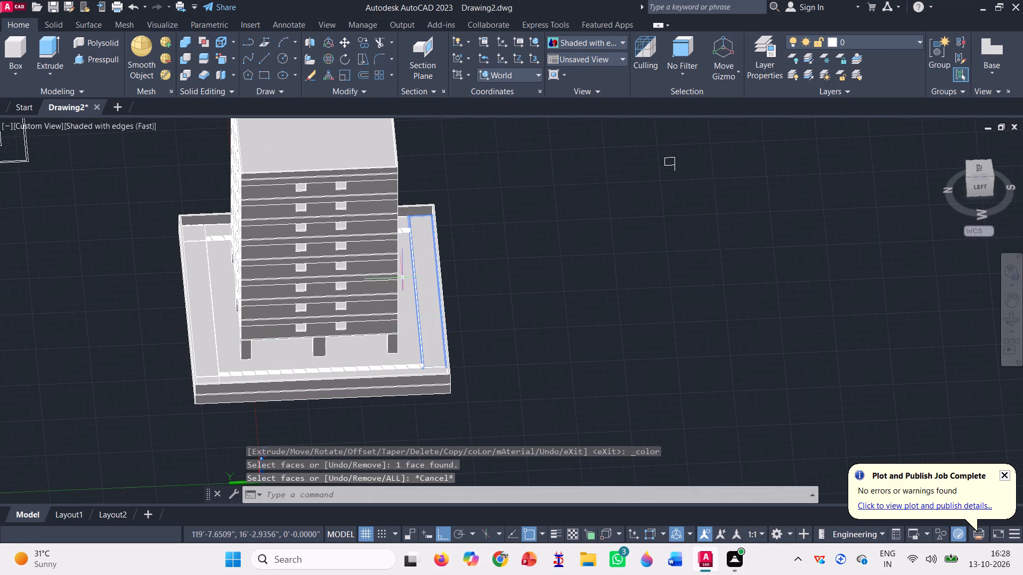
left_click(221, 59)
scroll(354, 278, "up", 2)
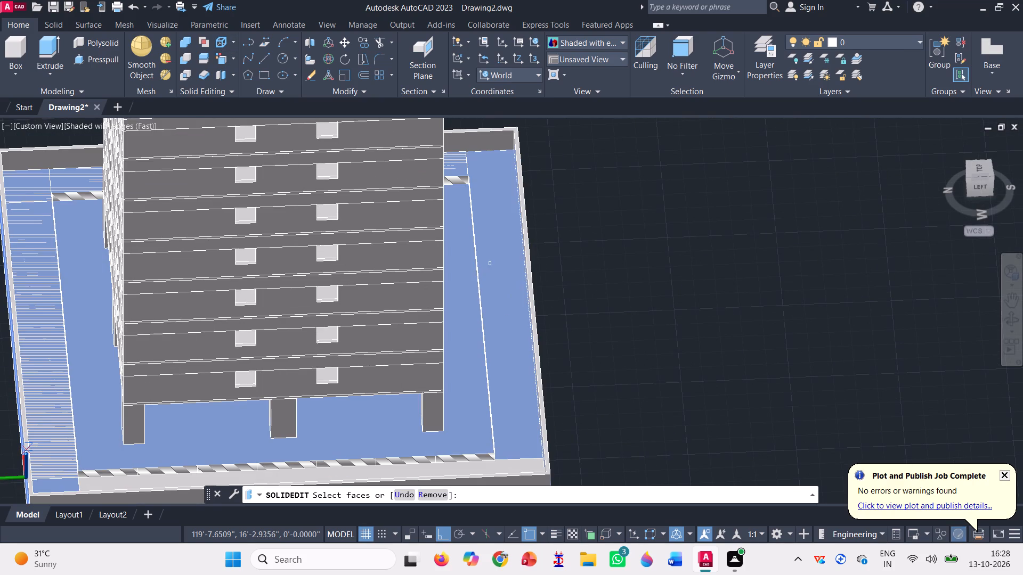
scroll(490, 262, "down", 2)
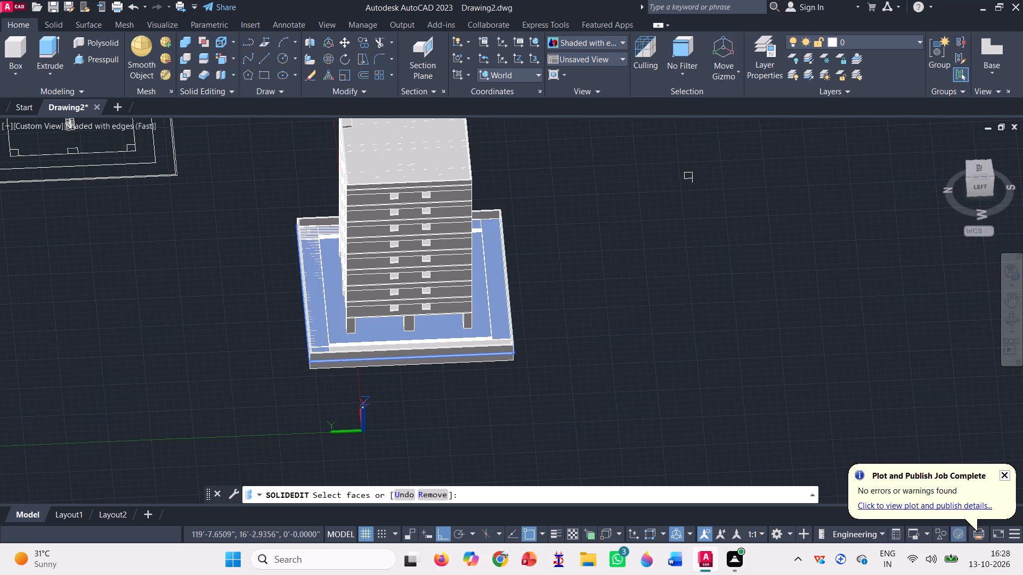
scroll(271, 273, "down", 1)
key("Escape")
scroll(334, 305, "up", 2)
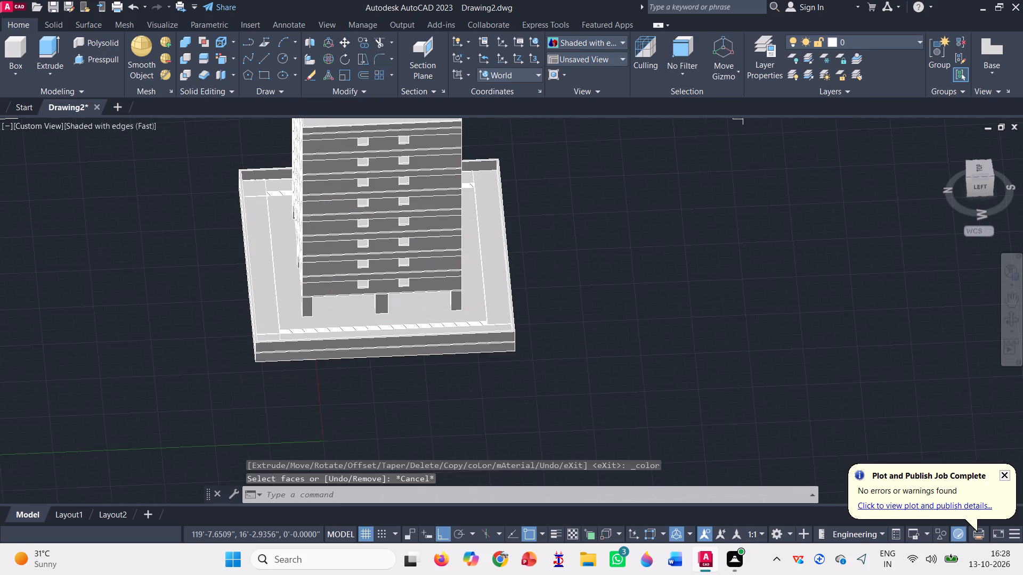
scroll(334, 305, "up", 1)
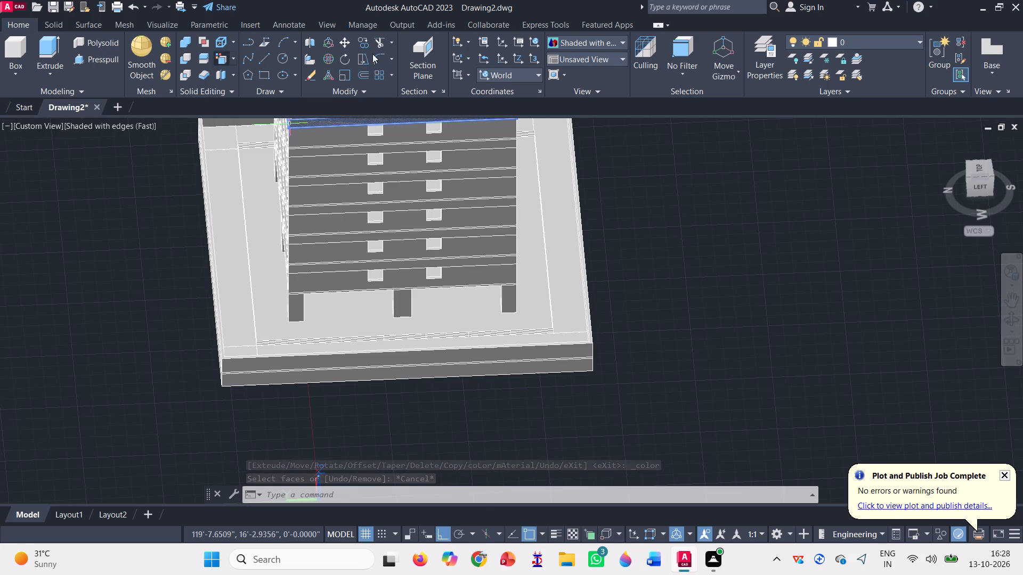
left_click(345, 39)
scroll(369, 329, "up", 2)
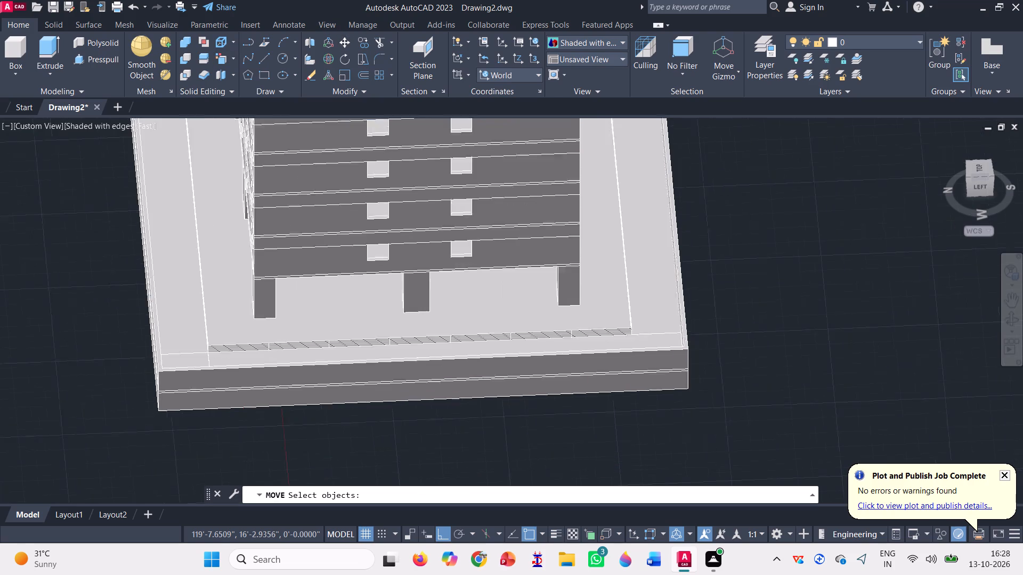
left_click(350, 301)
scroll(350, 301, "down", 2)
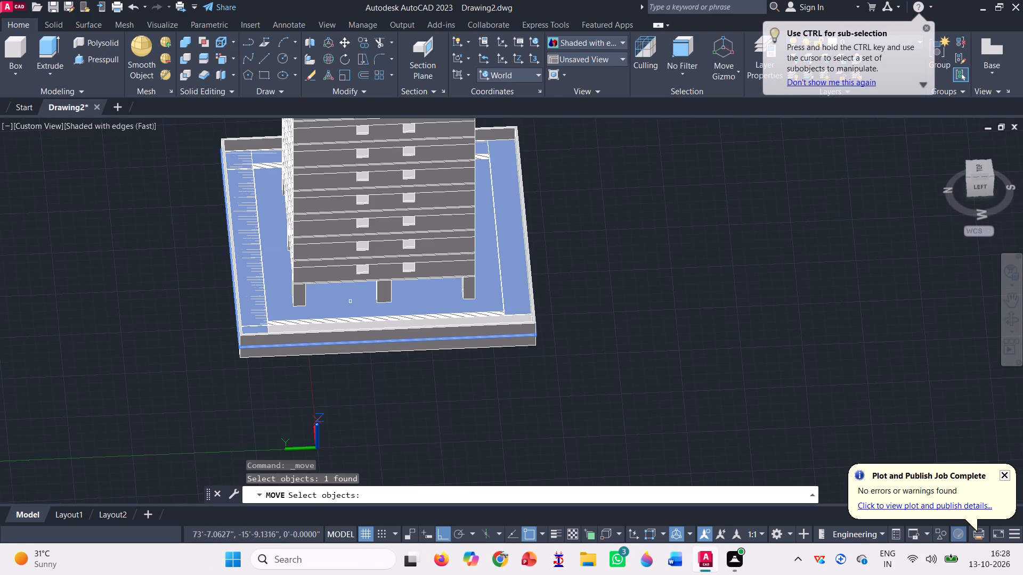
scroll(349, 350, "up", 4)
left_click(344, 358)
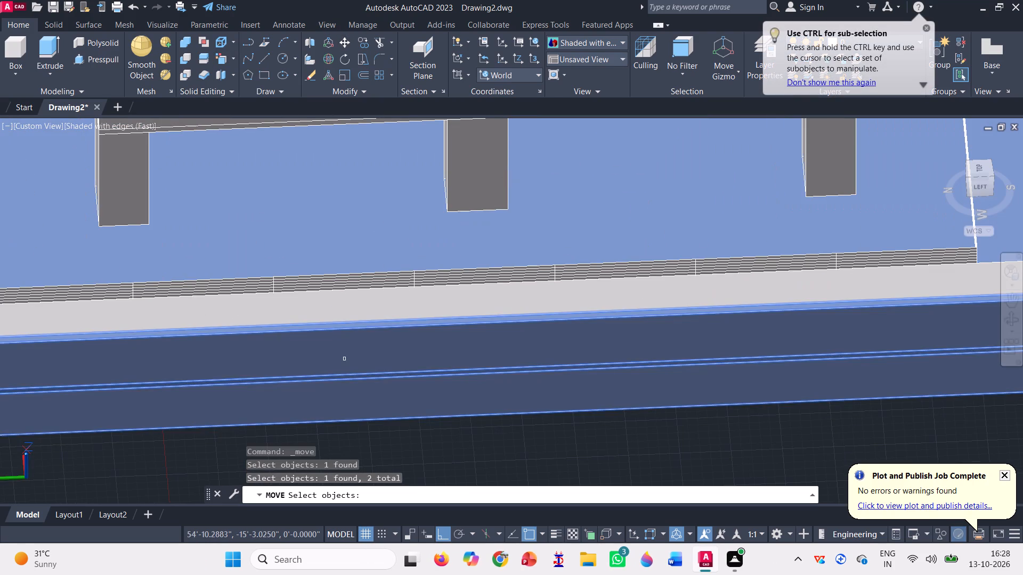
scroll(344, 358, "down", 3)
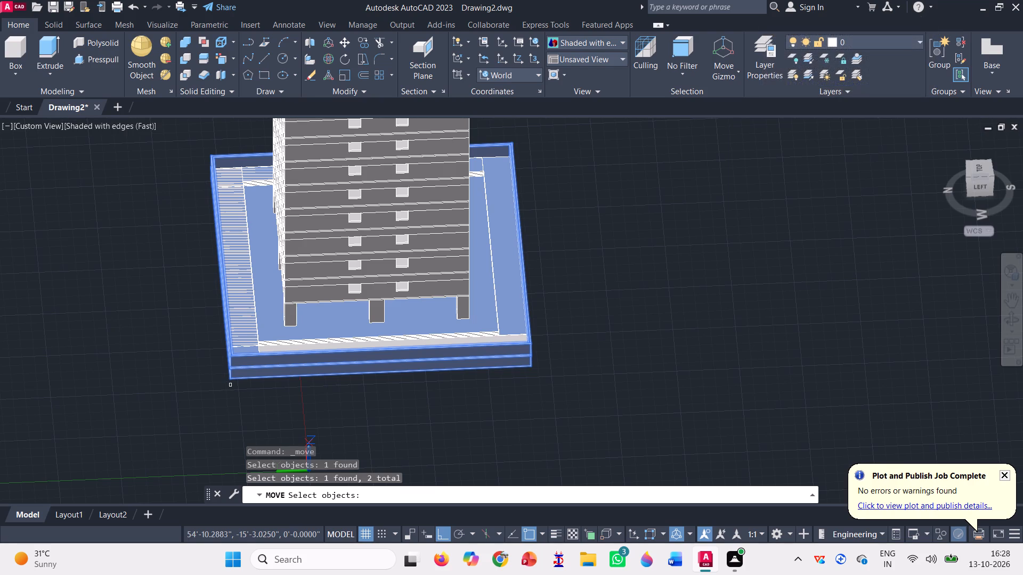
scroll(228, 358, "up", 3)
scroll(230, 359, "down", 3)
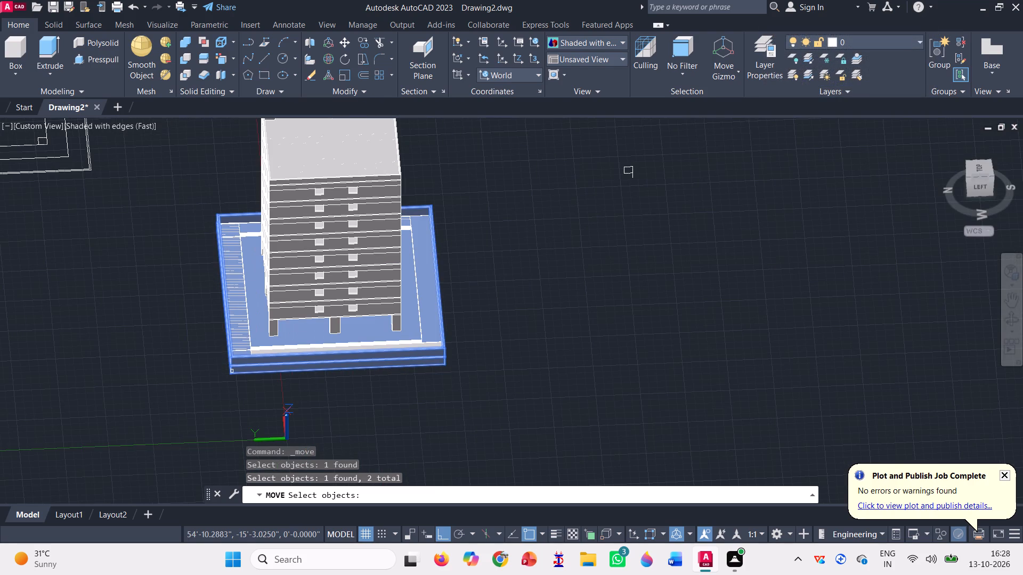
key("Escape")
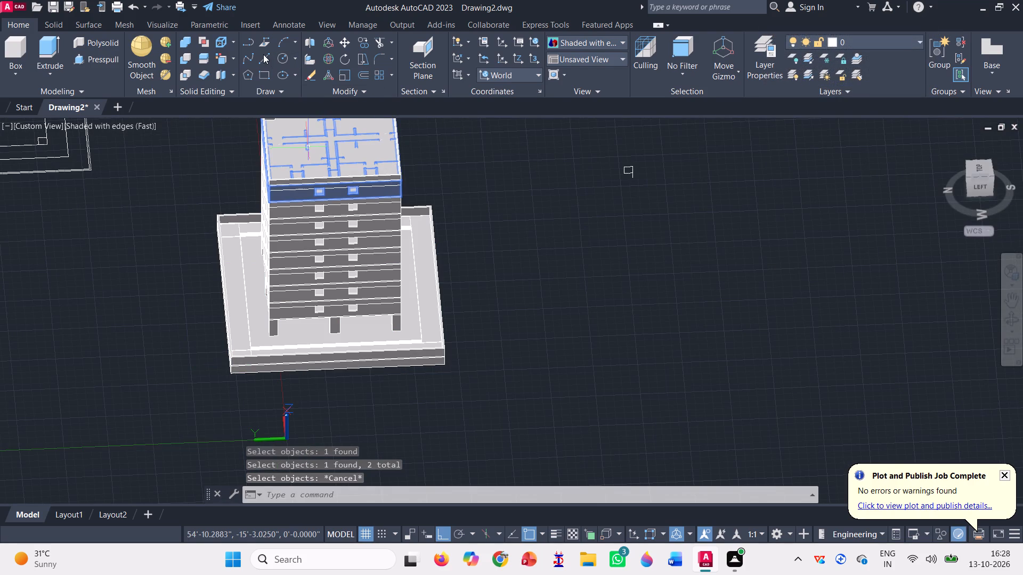
Draw a short line running north from the ground slab's lower north-west corner, extending beyond the outer wall.
left_click(263, 54)
scroll(217, 387, "up", 5)
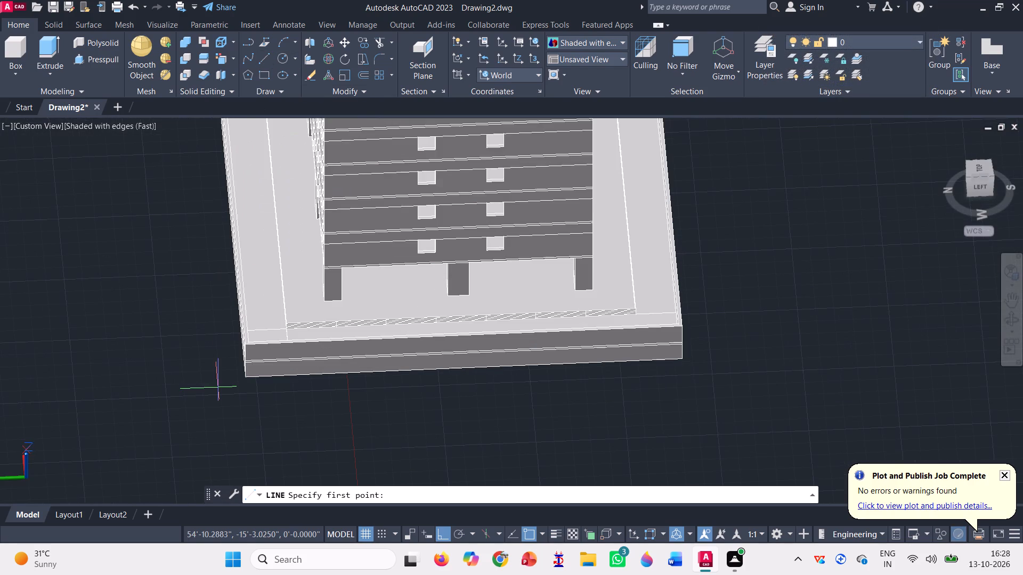
scroll(239, 364, "up", 2)
scroll(288, 354, "up", 4)
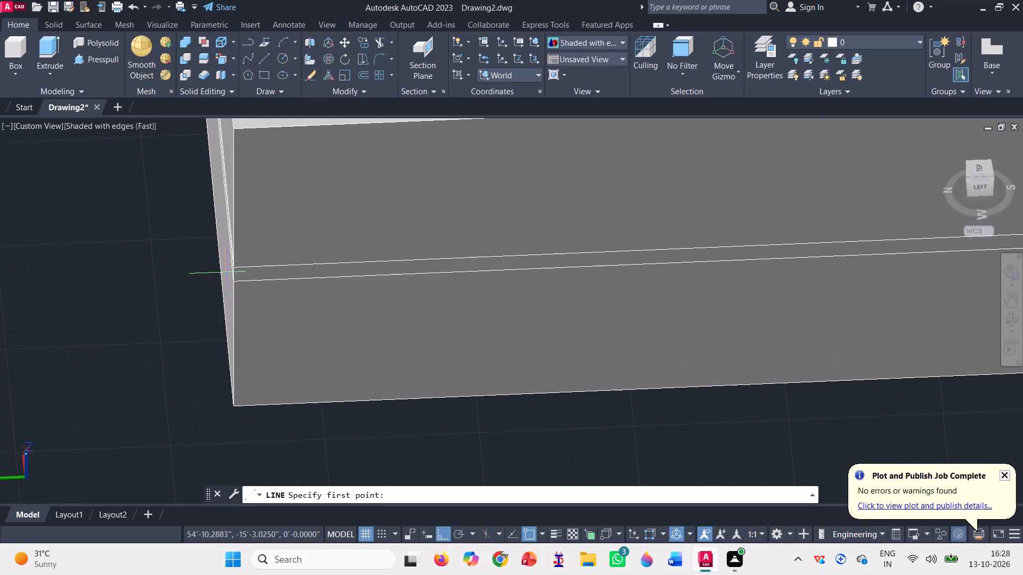
left_click(234, 283)
left_click(112, 290)
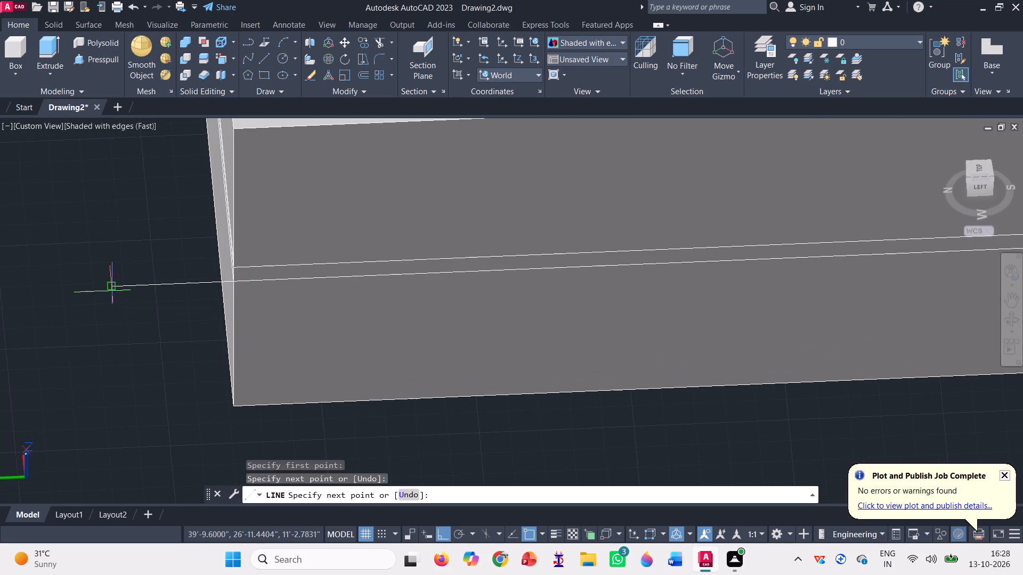
key("space")
scroll(155, 333, "down", 5)
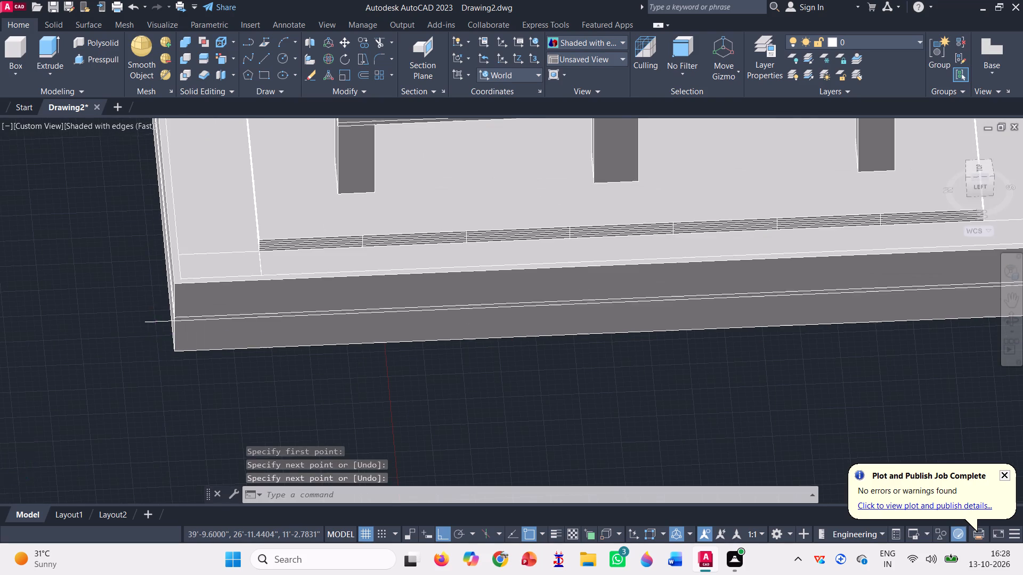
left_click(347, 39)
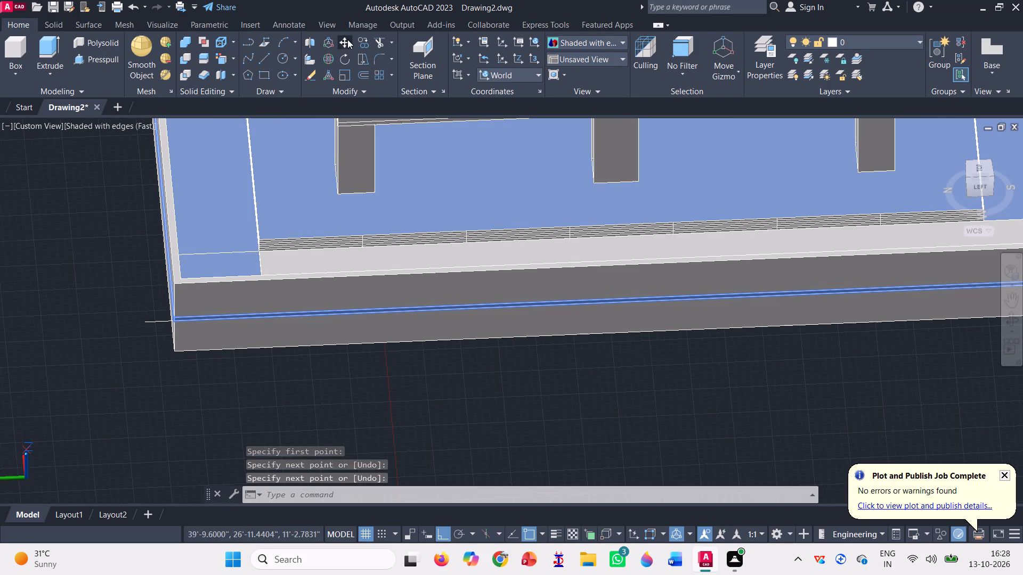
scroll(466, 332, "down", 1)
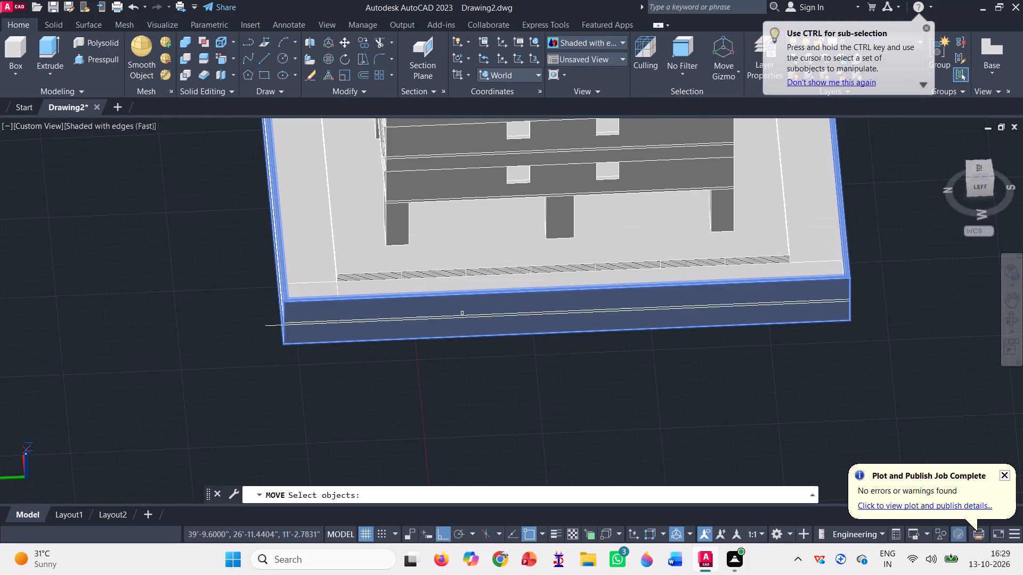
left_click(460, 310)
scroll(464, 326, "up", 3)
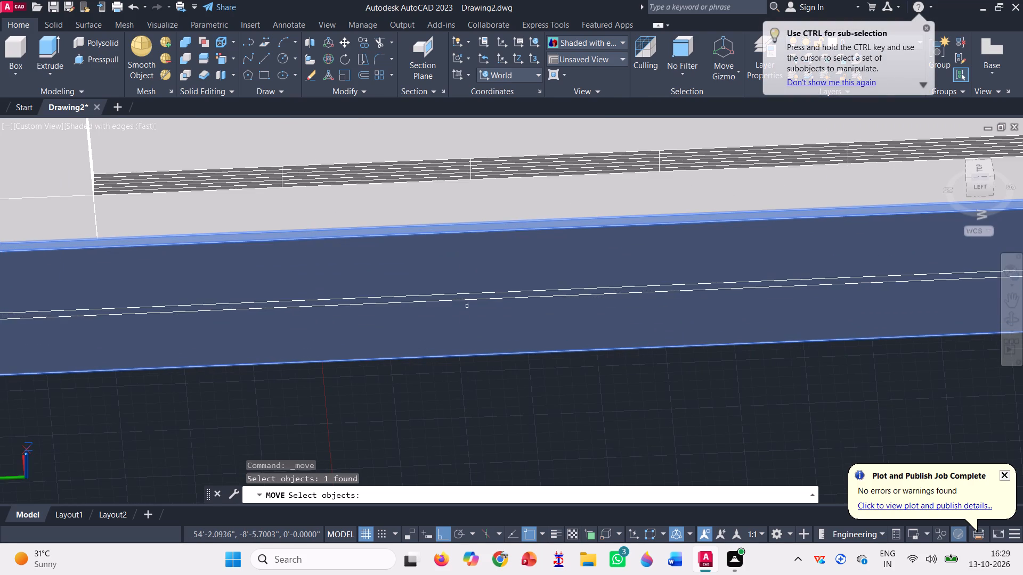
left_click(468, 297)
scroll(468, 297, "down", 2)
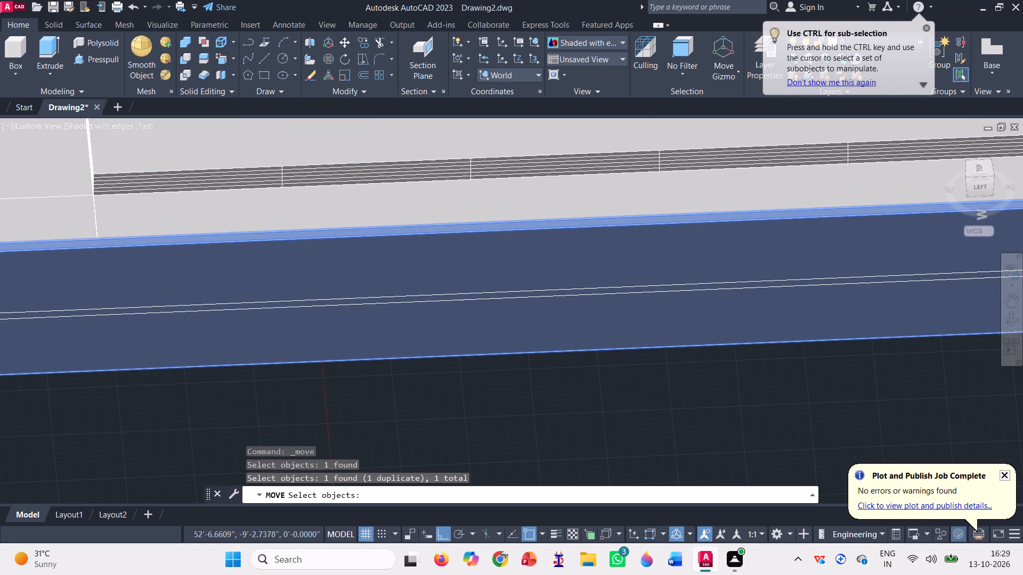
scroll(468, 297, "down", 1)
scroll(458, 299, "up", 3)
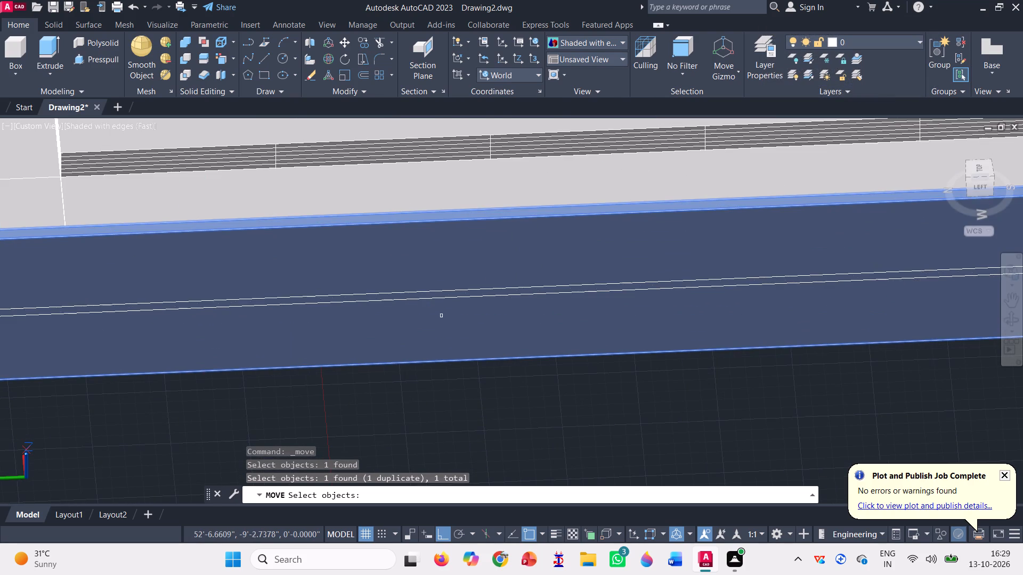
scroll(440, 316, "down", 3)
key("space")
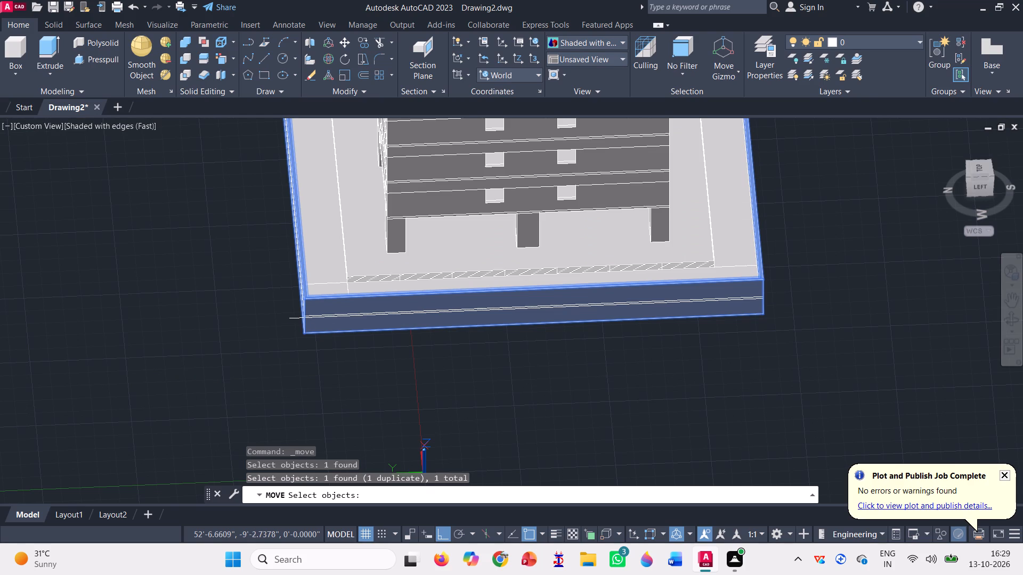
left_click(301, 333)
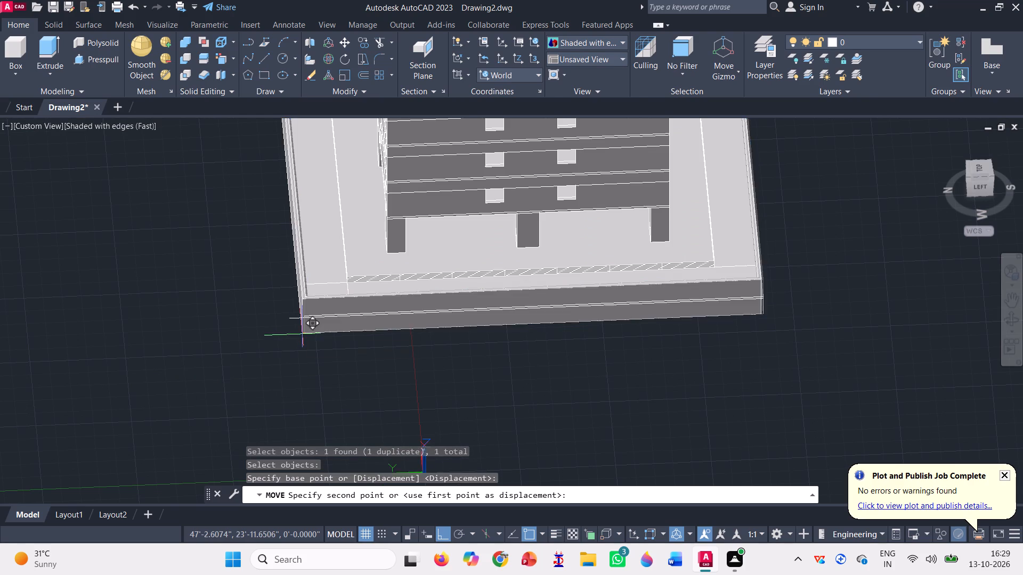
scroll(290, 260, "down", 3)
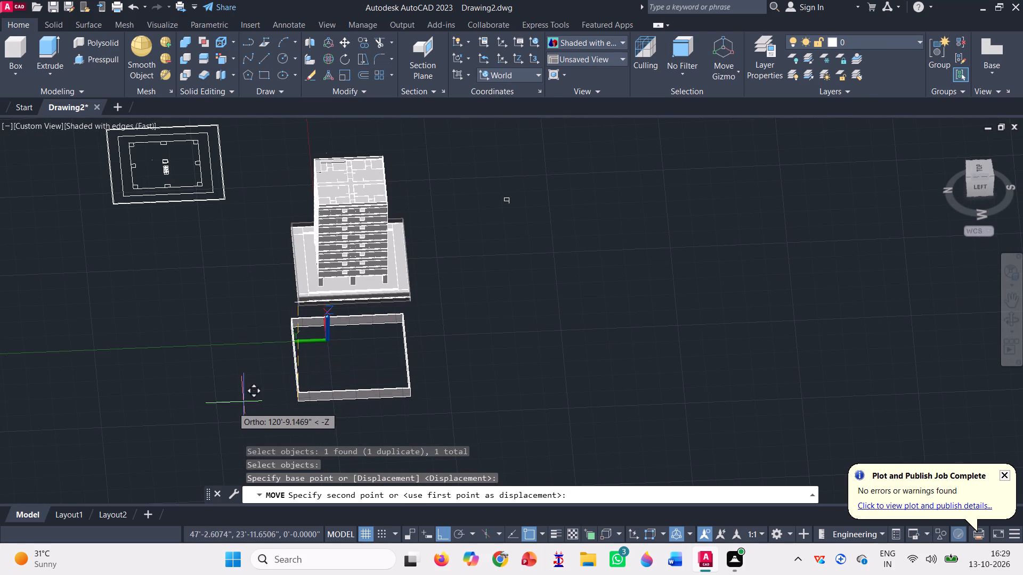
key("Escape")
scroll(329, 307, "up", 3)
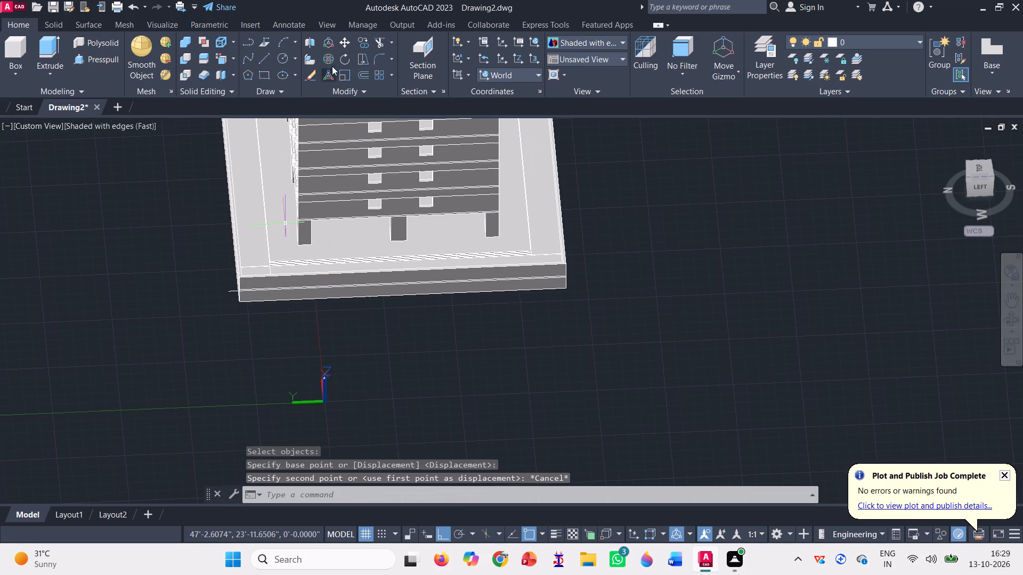
Move the ground slab and outer wall together southward, clear of the building and perimeter strips, using their lower north-west corner as base point.
left_click(338, 41)
scroll(272, 298, "up", 3)
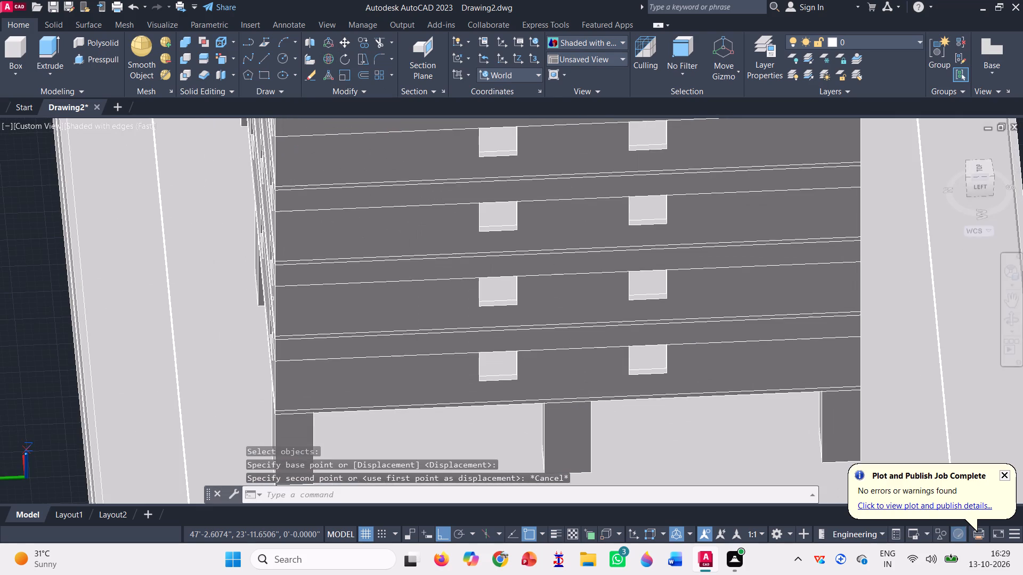
scroll(271, 230, "down", 5)
scroll(322, 249, "up", 3)
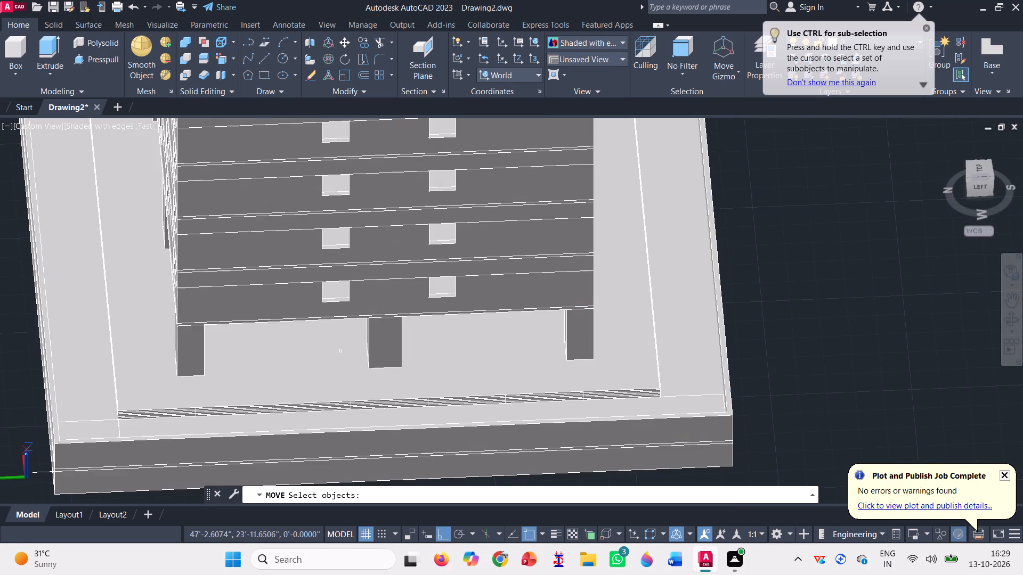
scroll(337, 343, "down", 2)
left_click(337, 343)
scroll(339, 375, "up", 4)
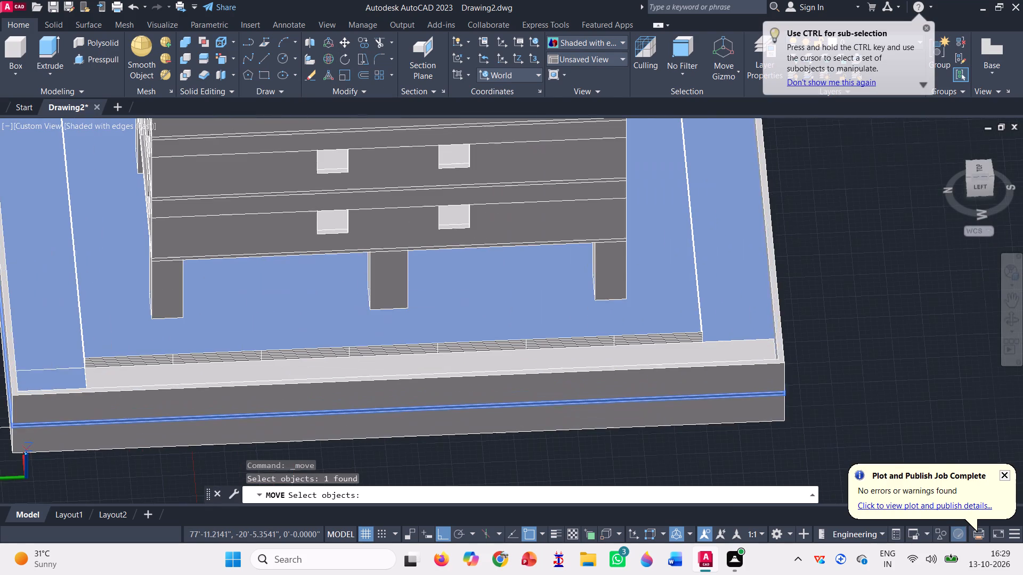
left_click(347, 399)
scroll(329, 318, "down", 3)
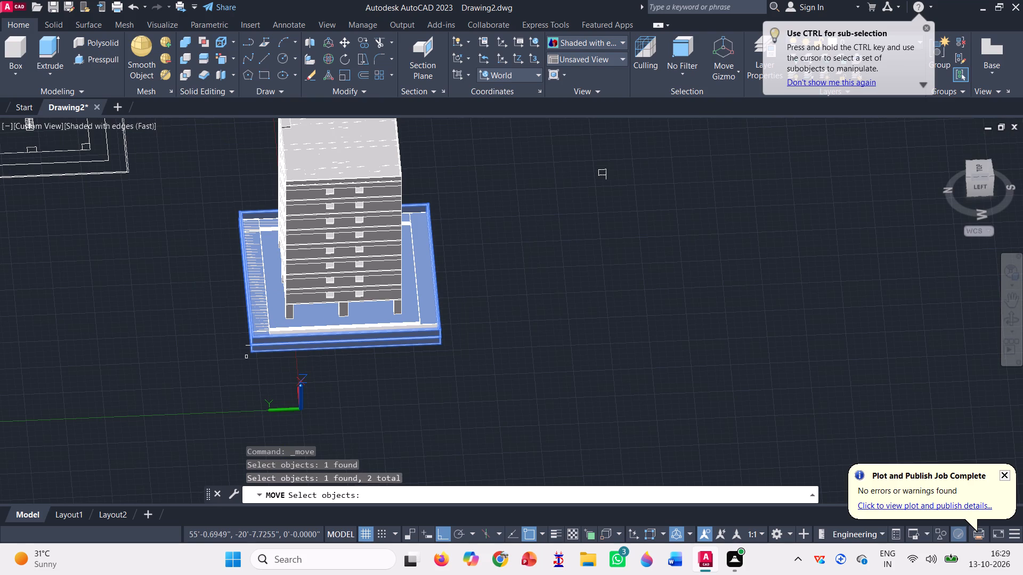
key("space")
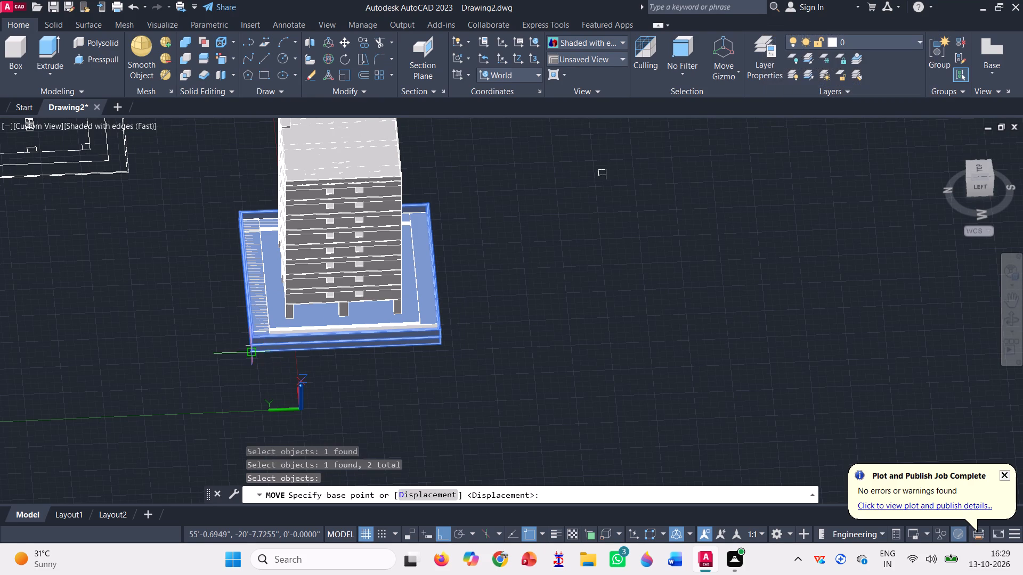
left_click(251, 351)
left_click(494, 329)
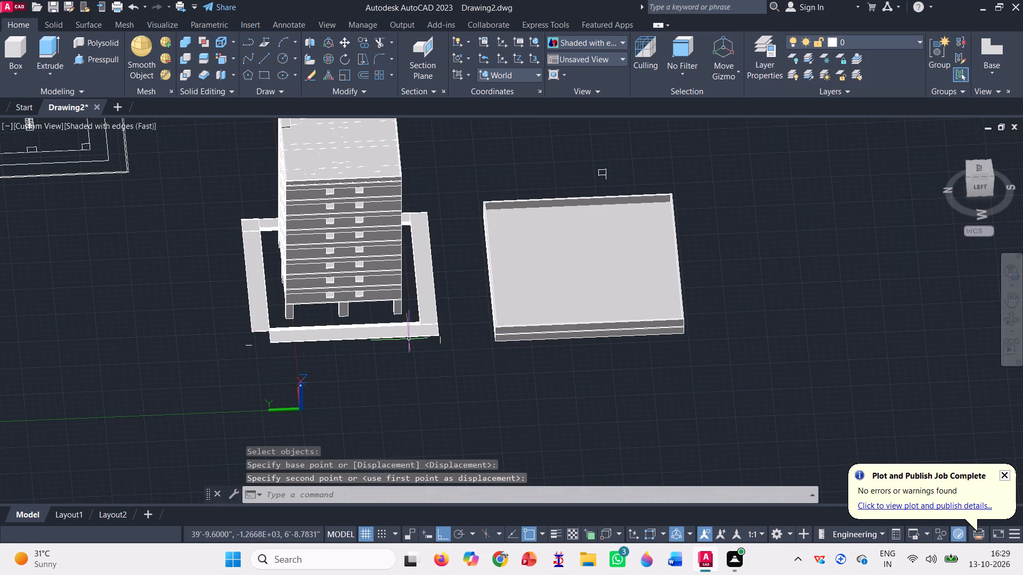
Draw a box filling the north-west corner gap, from the north strip's outer west corner to the west strip's outer north corner.
scroll(391, 294, "up", 1)
scroll(197, 331, "up", 3)
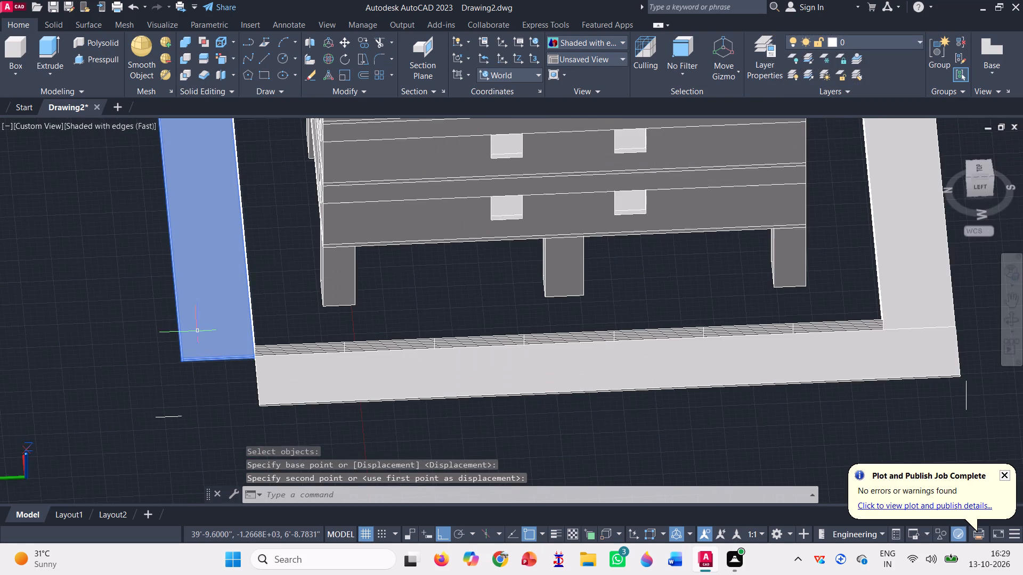
scroll(197, 330, "down", 2)
scroll(214, 345, "up", 2)
scroll(214, 345, "down", 3)
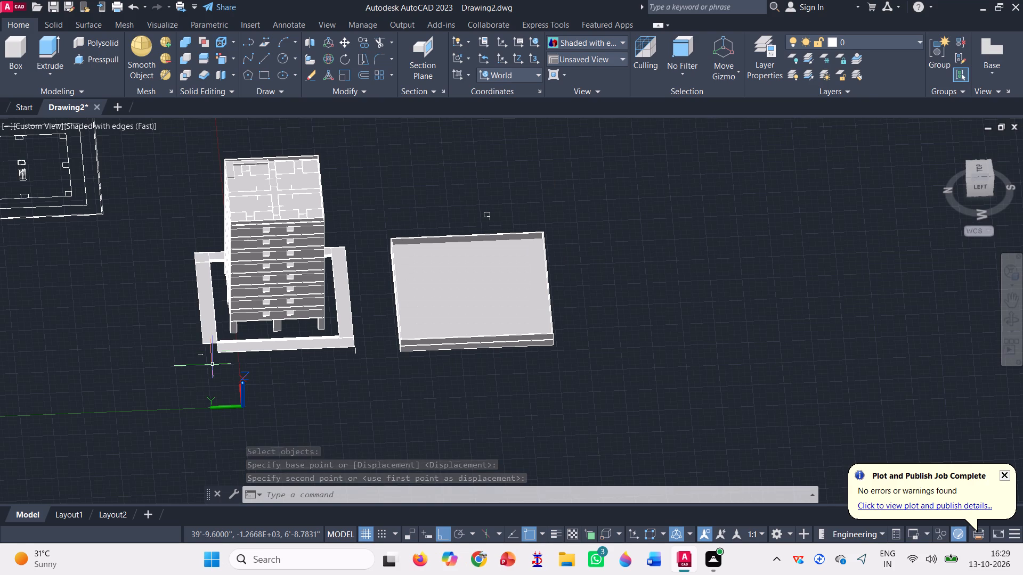
scroll(239, 346, "up", 1)
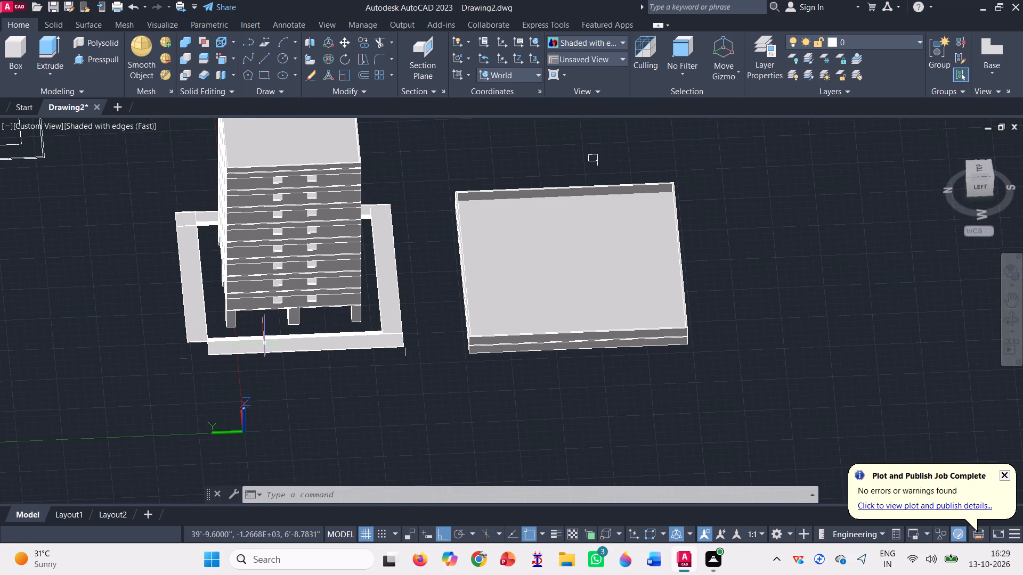
scroll(370, 316, "up", 2)
scroll(400, 348, "up", 3)
scroll(404, 358, "down", 2)
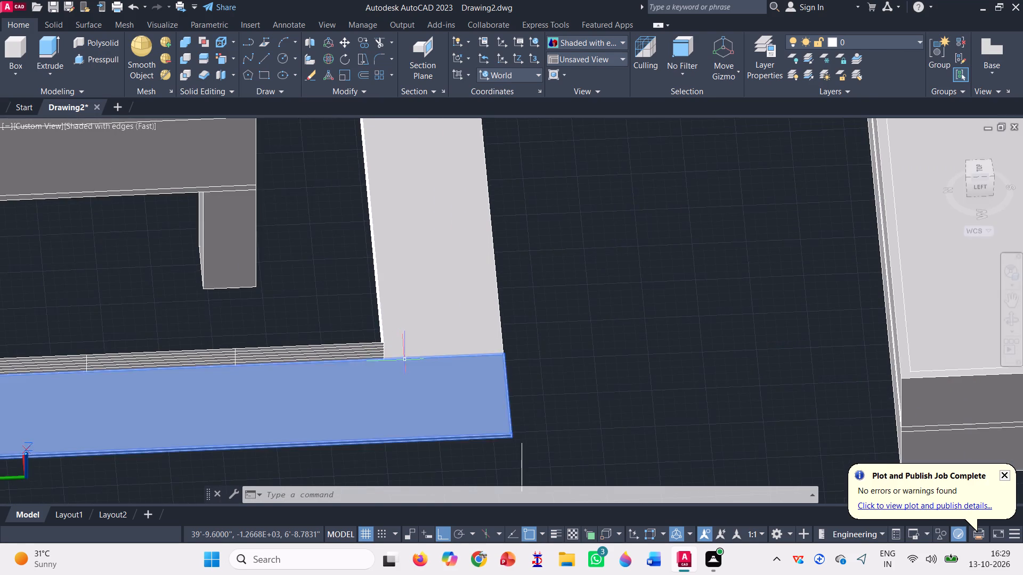
scroll(404, 358, "down", 2)
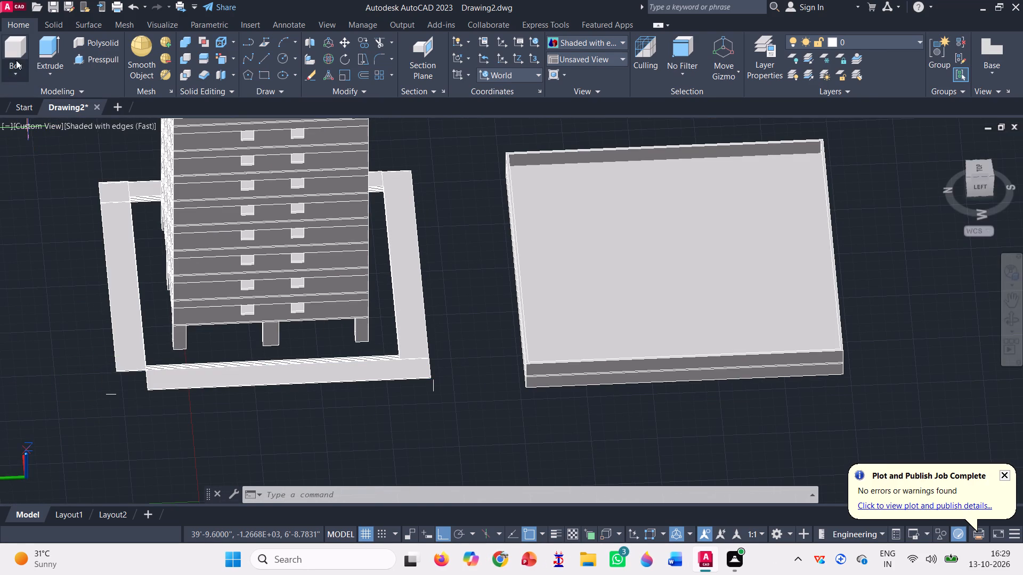
left_click(18, 51)
scroll(144, 401, "up", 3)
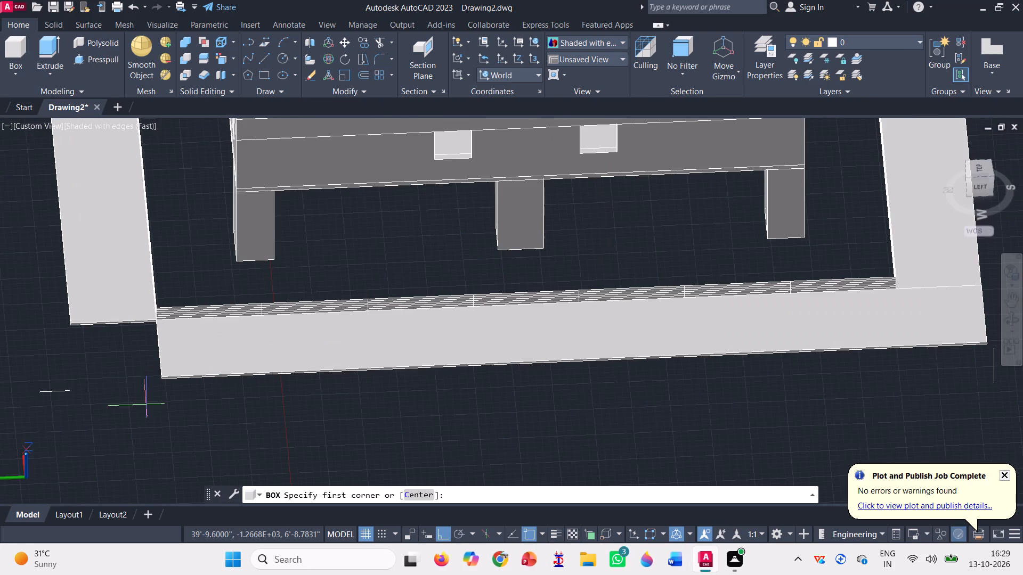
scroll(157, 330, "up", 3)
scroll(161, 313, "down", 2)
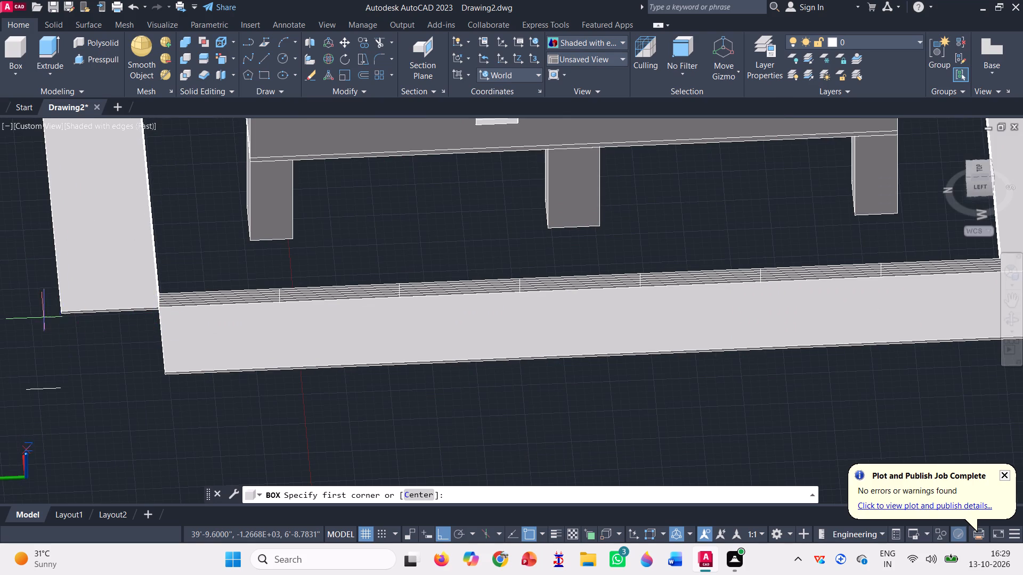
scroll(59, 309, "up", 2)
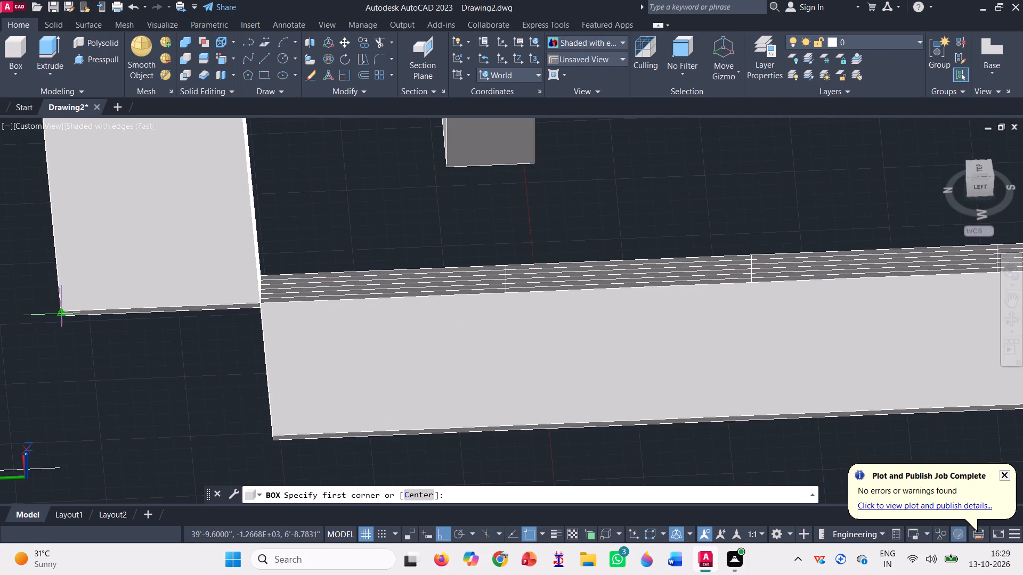
left_click(60, 313)
scroll(88, 277, "down", 1)
scroll(182, 344, "up", 1)
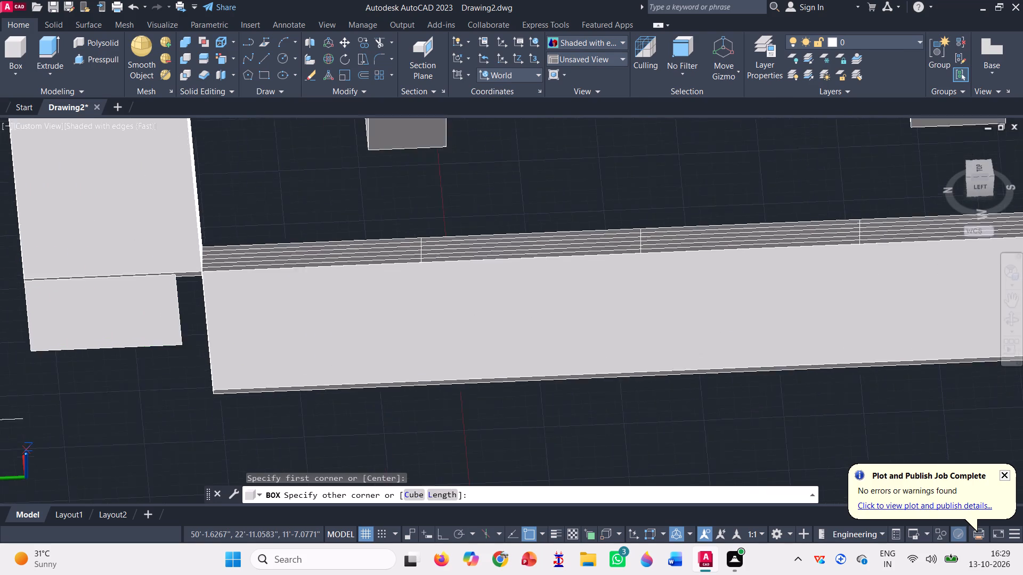
scroll(186, 349, "up", 1)
scroll(232, 390, "up", 2)
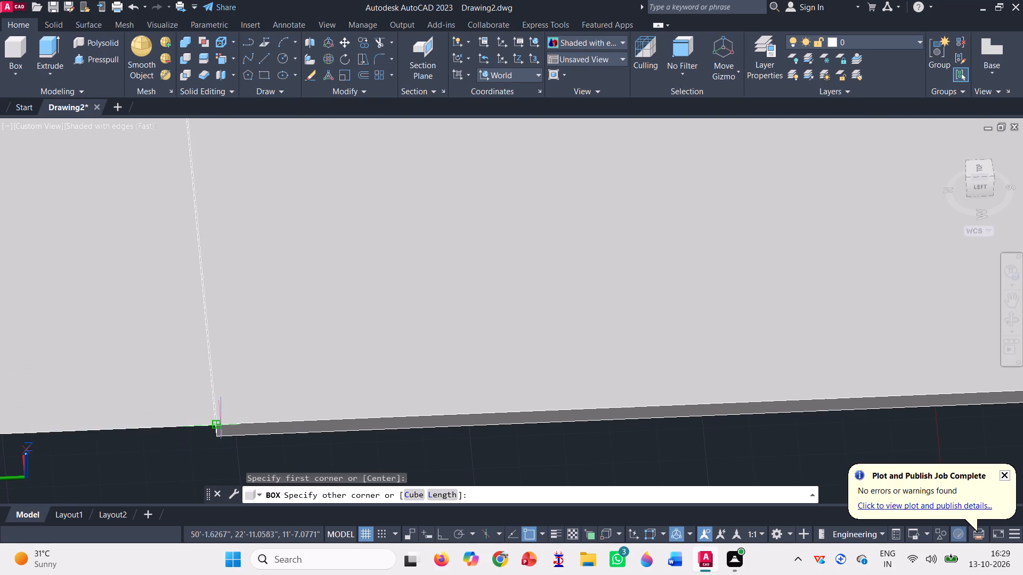
left_click(217, 427)
scroll(297, 378, "down", 5)
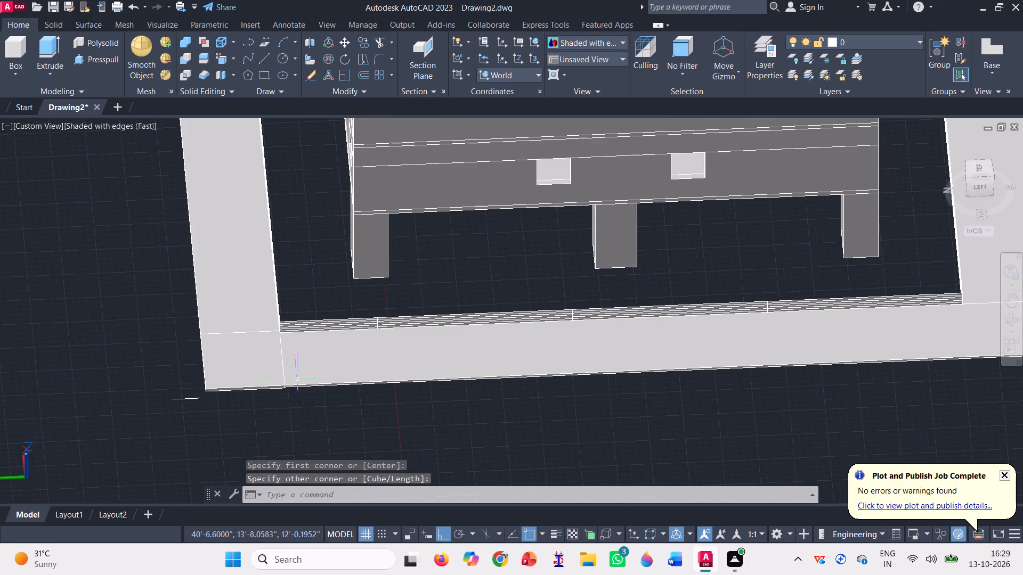
scroll(234, 408, "down", 3)
scroll(309, 404, "up", 2)
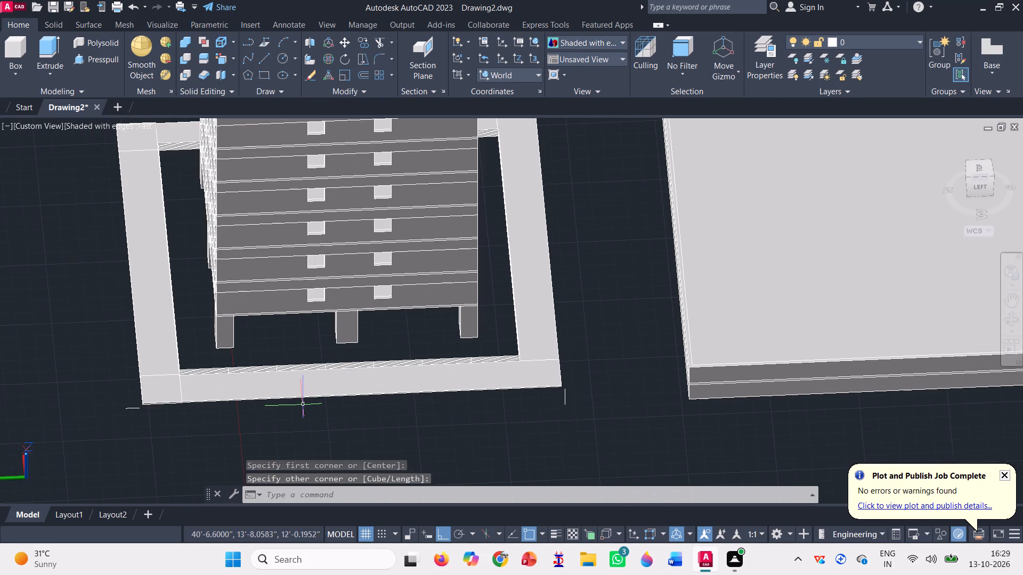
Colour the top face of the east perimeter strip green with index colour 82.
key("space")
scroll(303, 401, "down", 1)
scroll(231, 249, "up", 2)
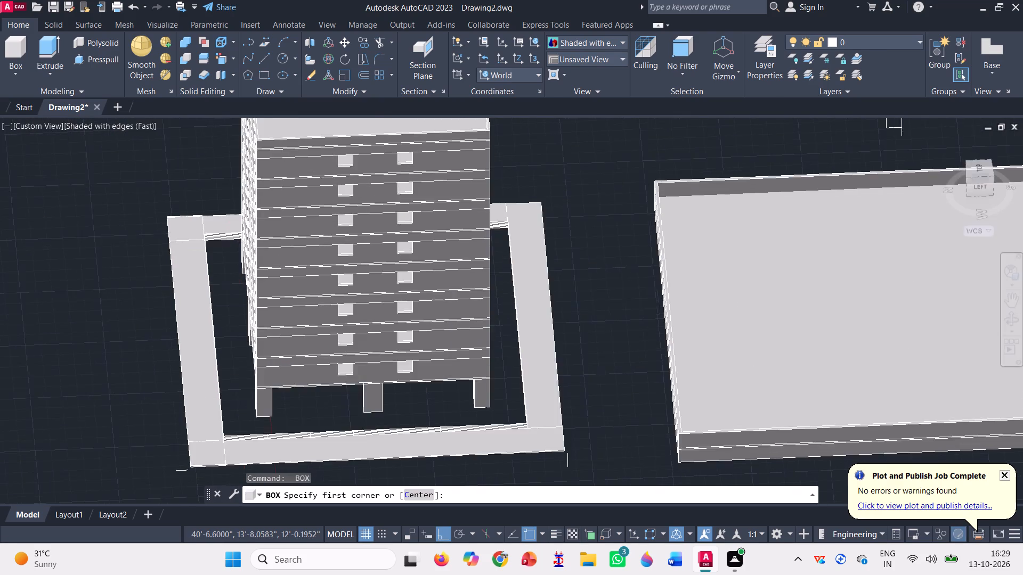
left_click(222, 53)
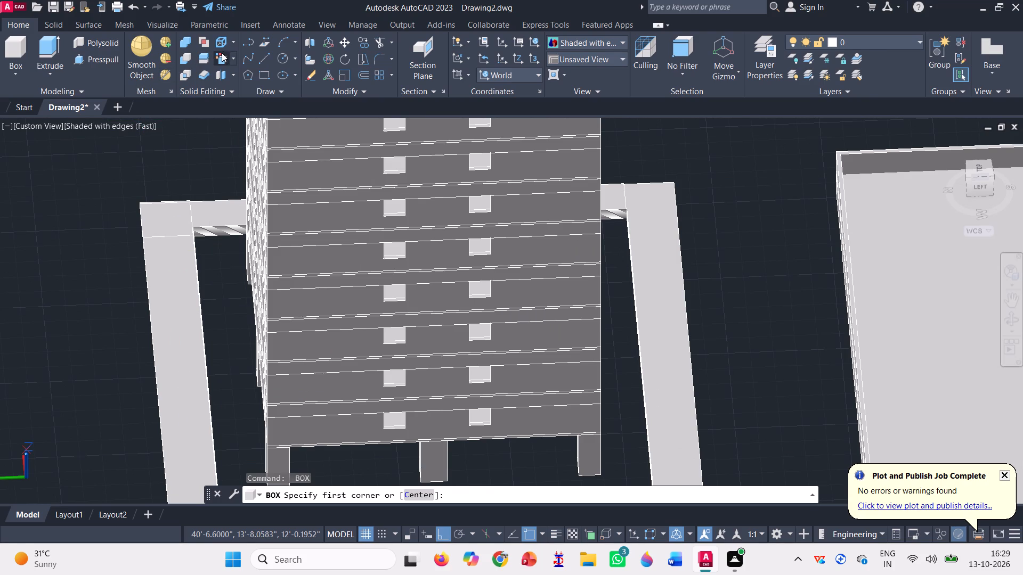
left_click(180, 232)
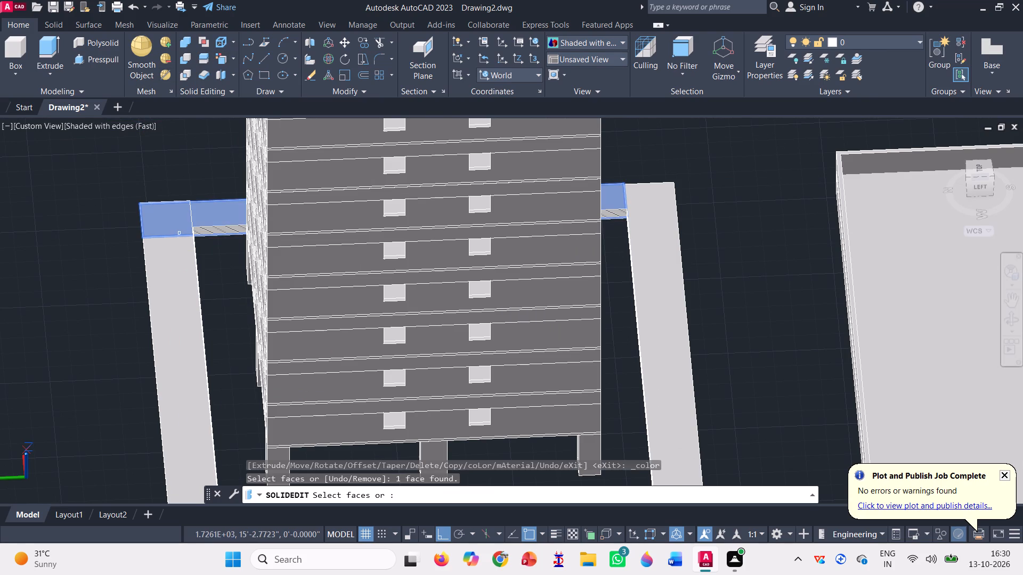
left_click(181, 294)
scroll(164, 166, "down", 3)
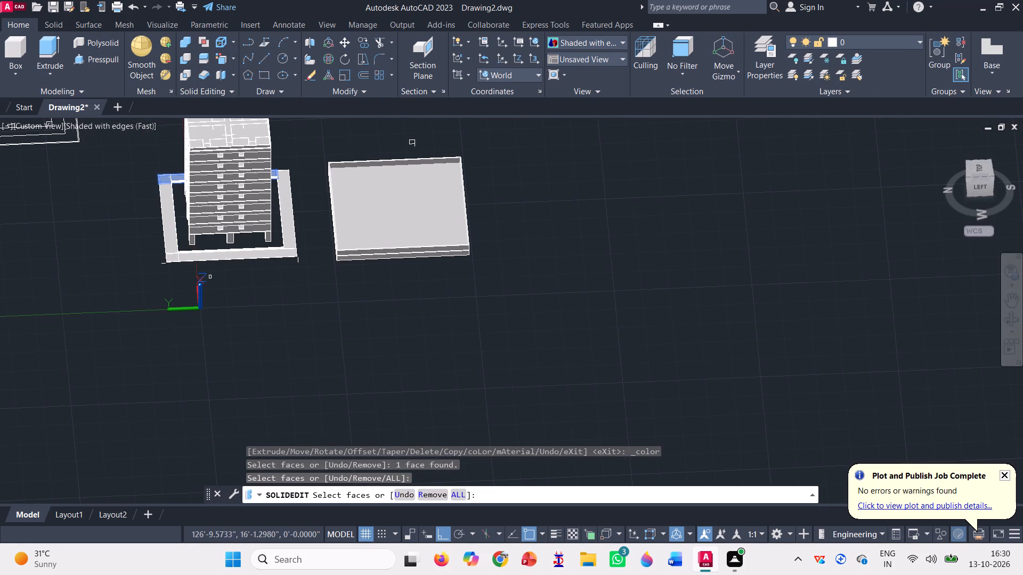
left_click(169, 235)
scroll(165, 244, "up", 2)
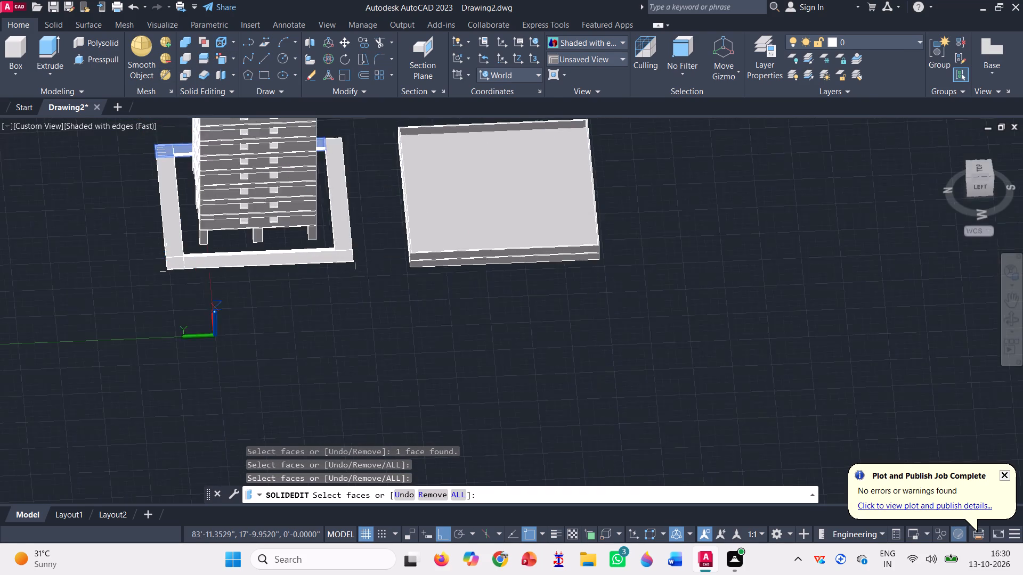
scroll(165, 244, "up", 1)
left_click(188, 280)
left_click(183, 243)
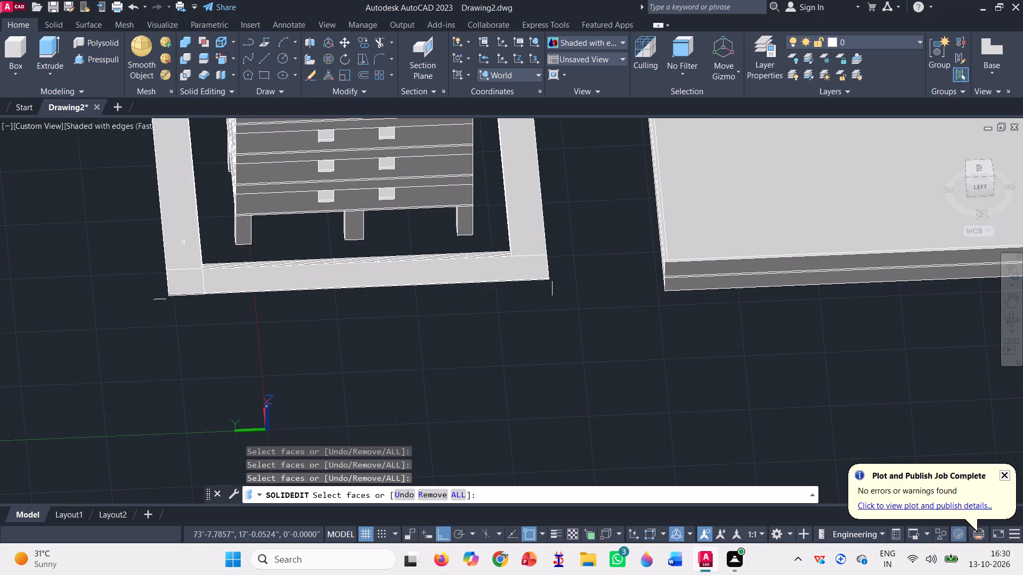
scroll(183, 282, "down", 1)
key("Return")
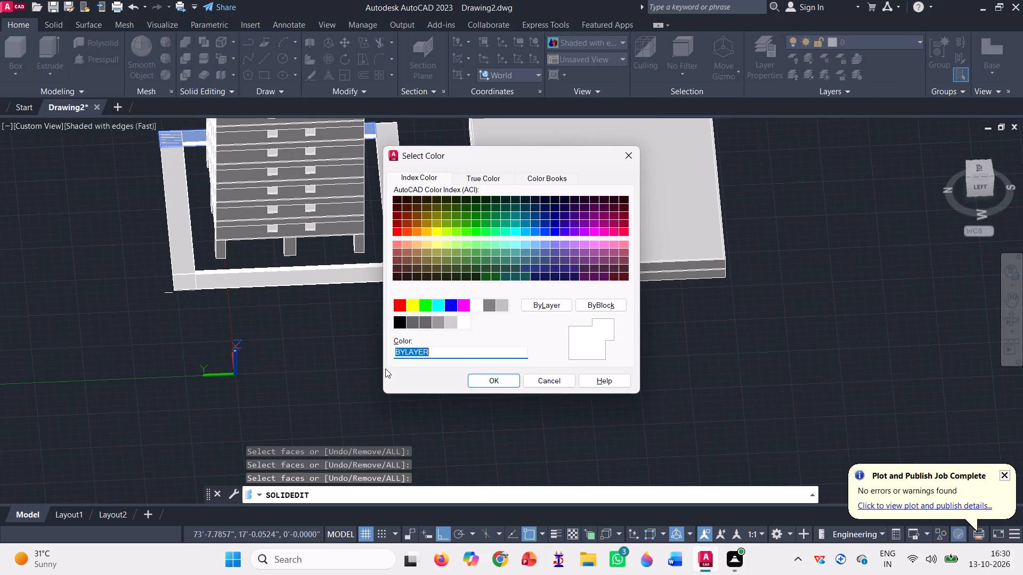
left_click(457, 232)
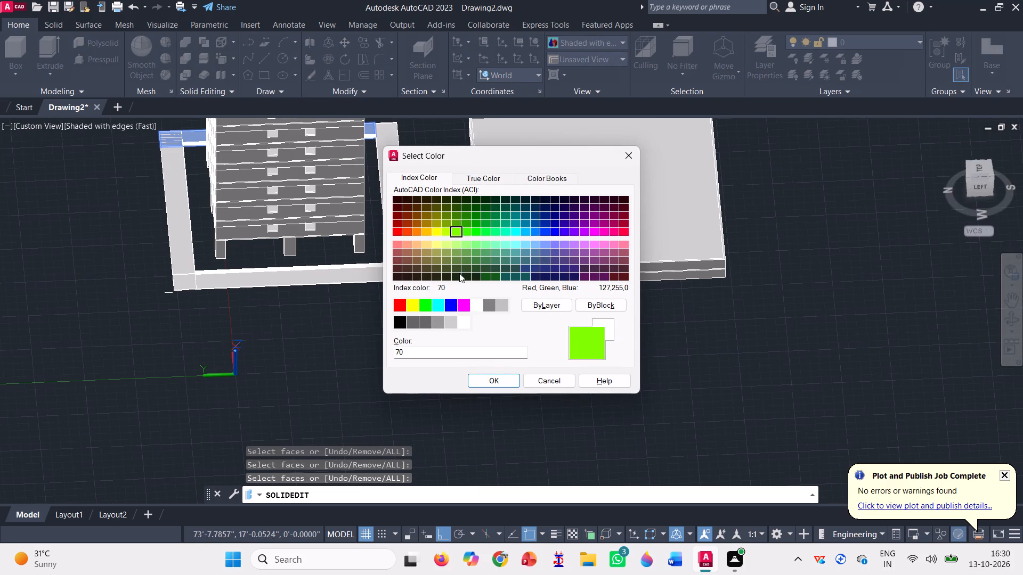
left_click(469, 226)
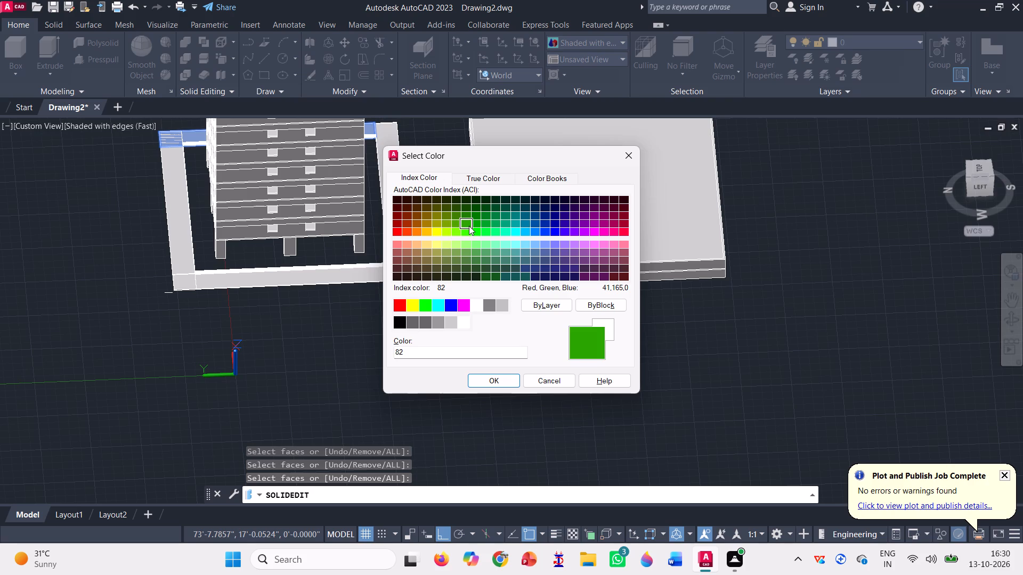
left_click(494, 384)
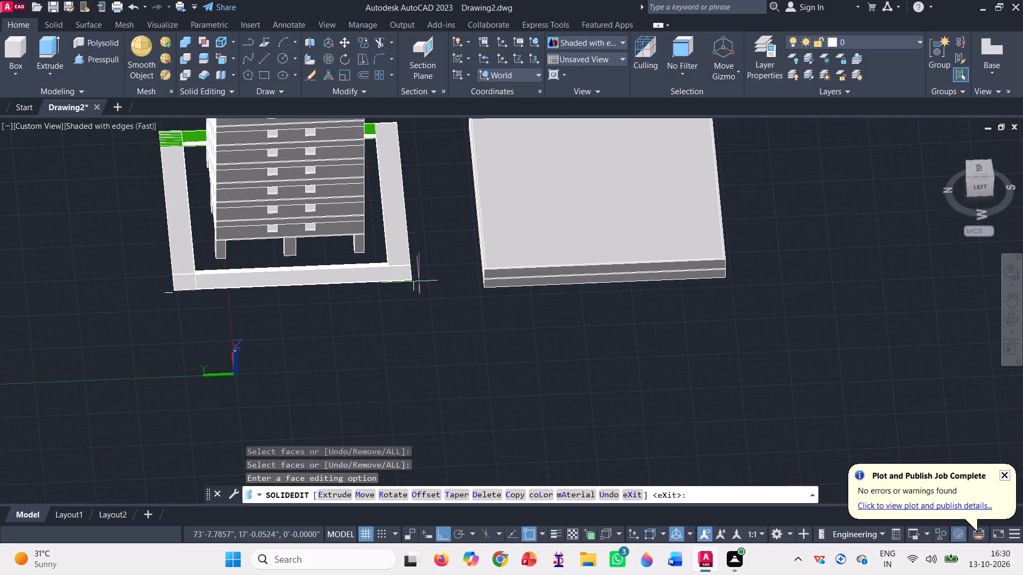
left_click(399, 209)
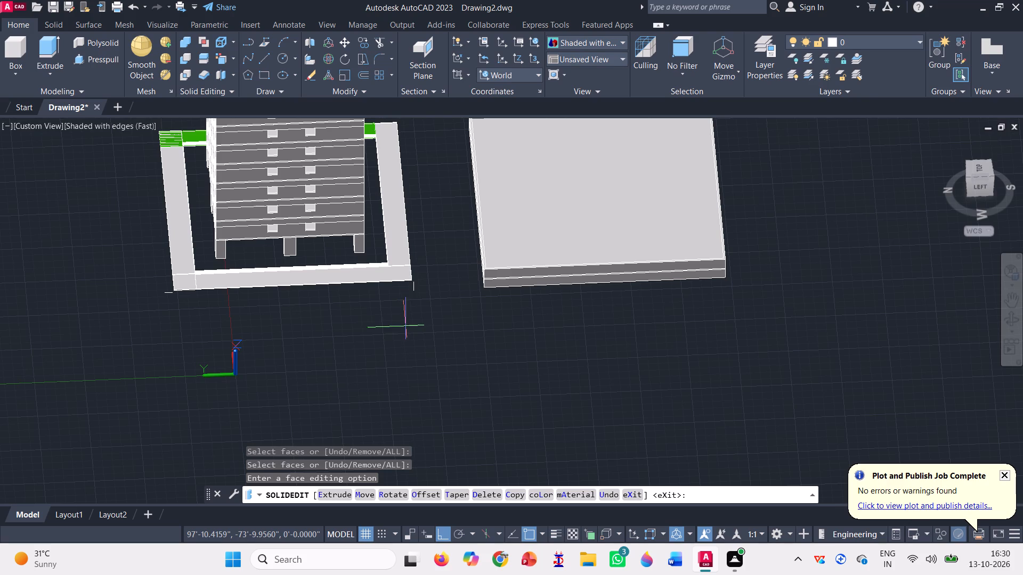
Colour the top face of the north perimeter strip green with index colour 82.
left_click(223, 53)
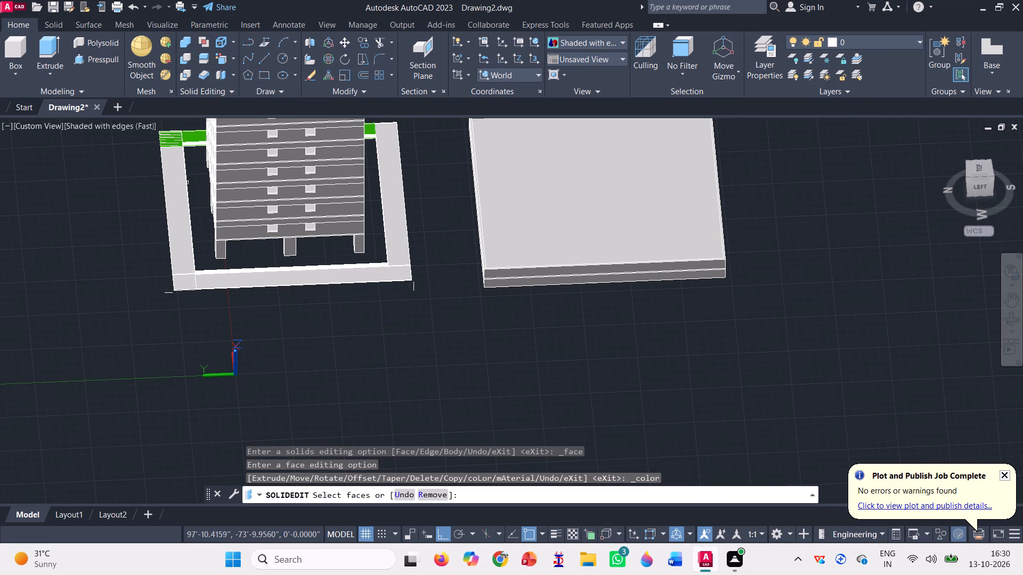
left_click(182, 202)
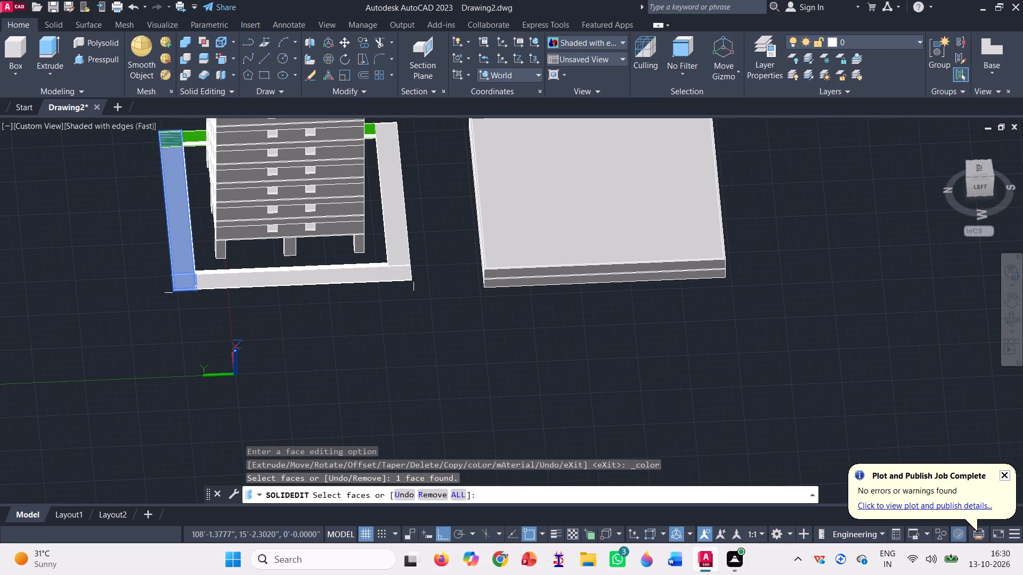
left_click(196, 287)
left_click(196, 283)
left_click(191, 281)
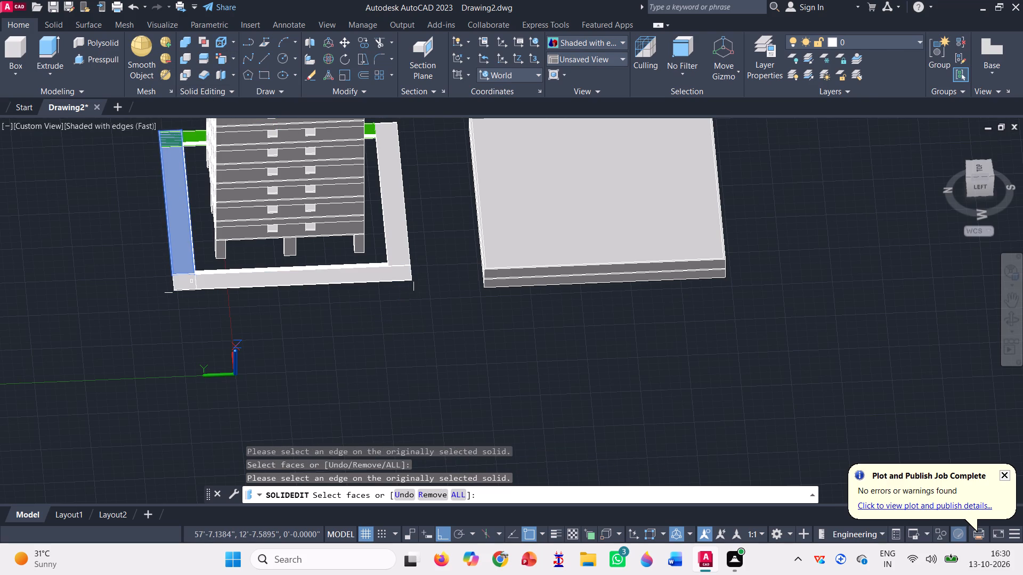
left_click(216, 281)
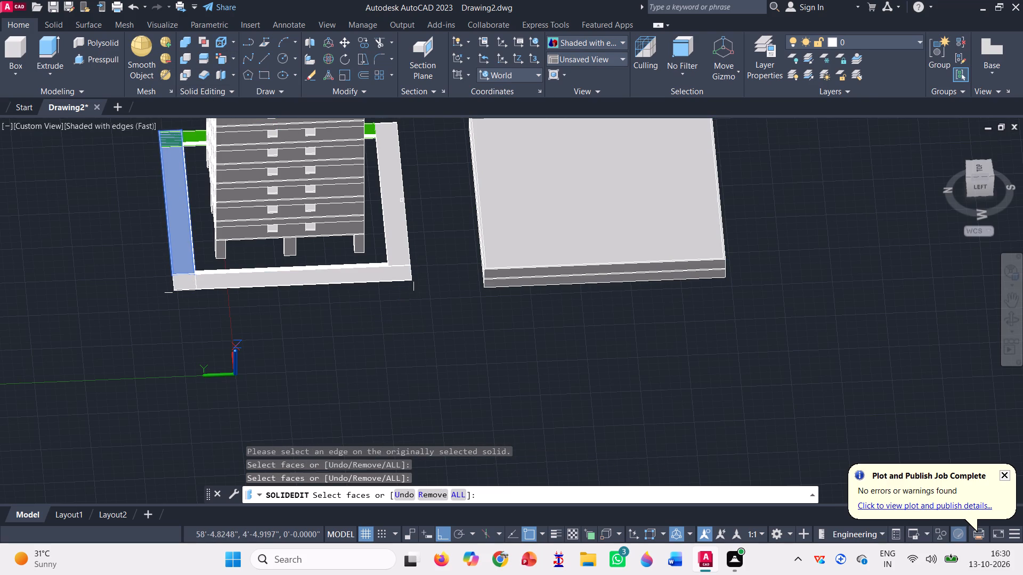
left_click(399, 196)
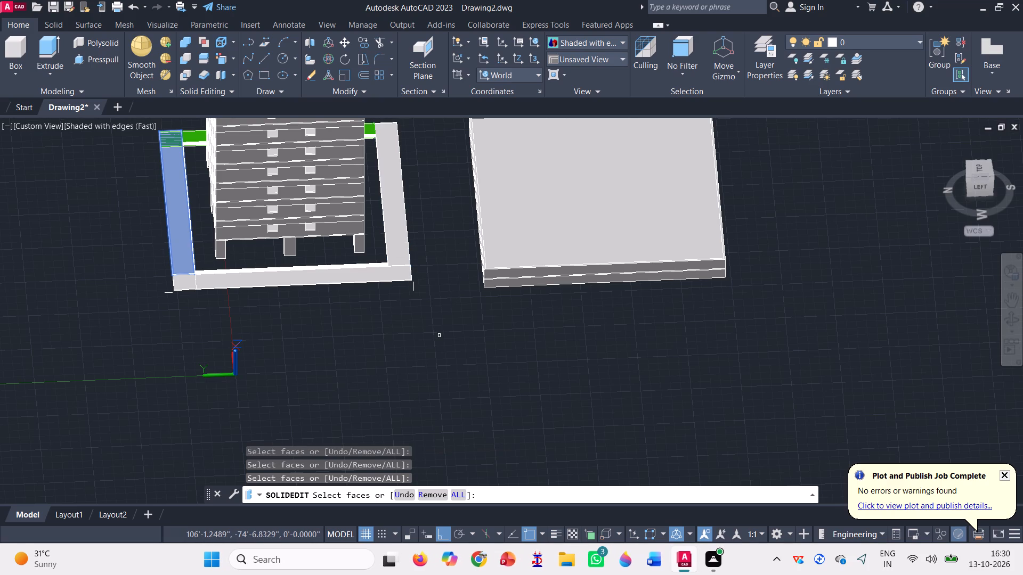
key("Return")
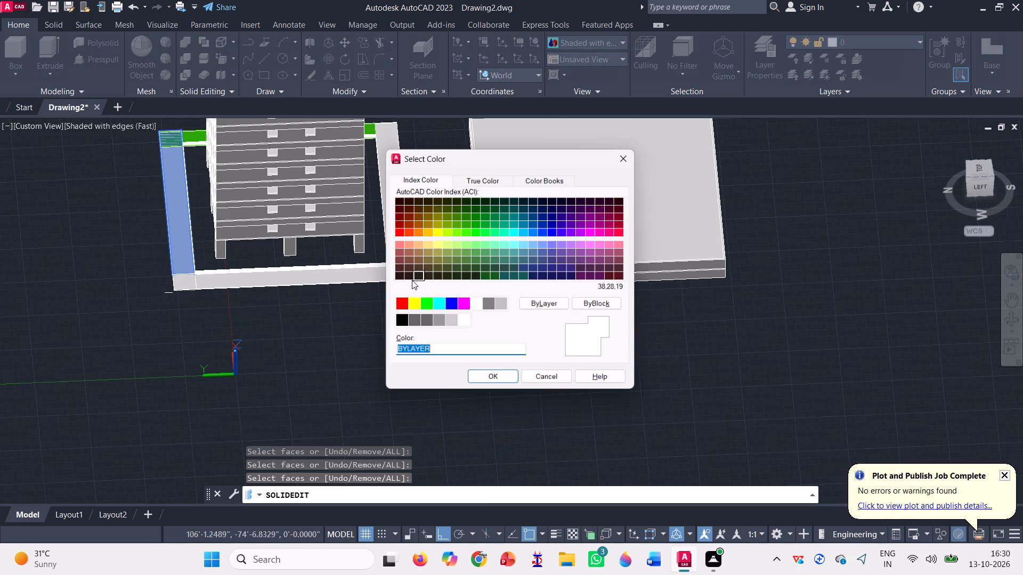
left_click(478, 220)
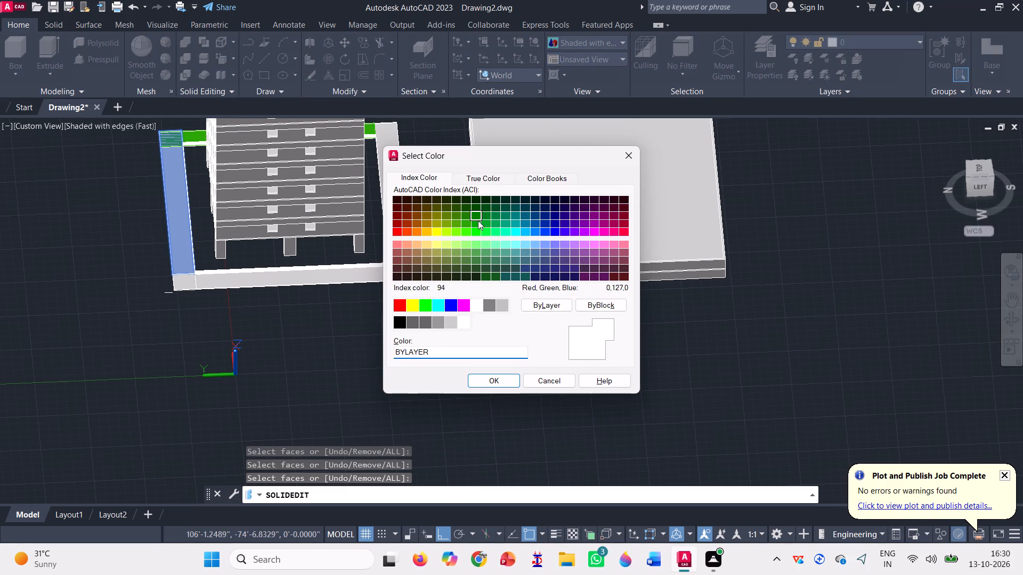
left_click(485, 223)
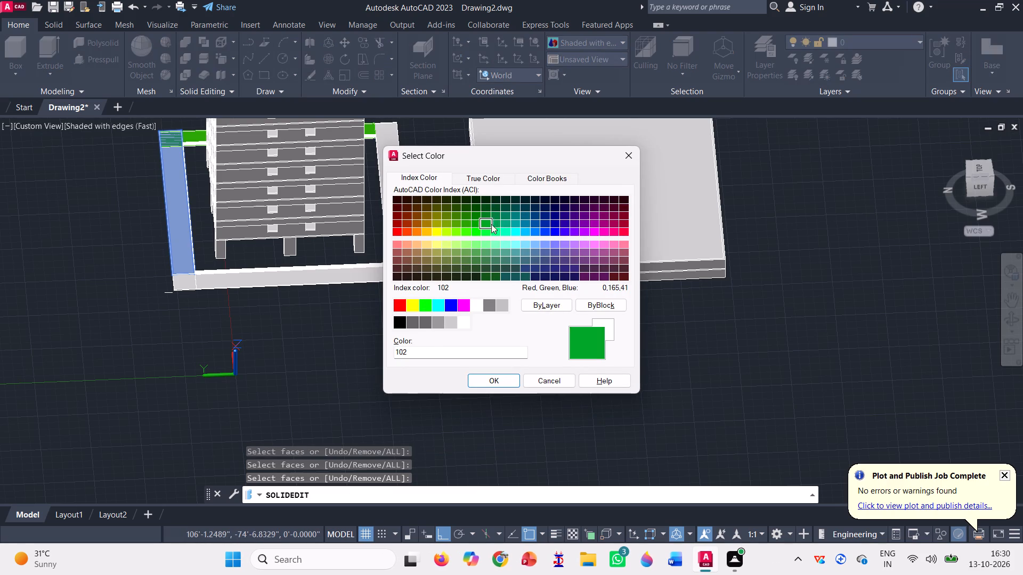
left_click(493, 223)
left_click(497, 222)
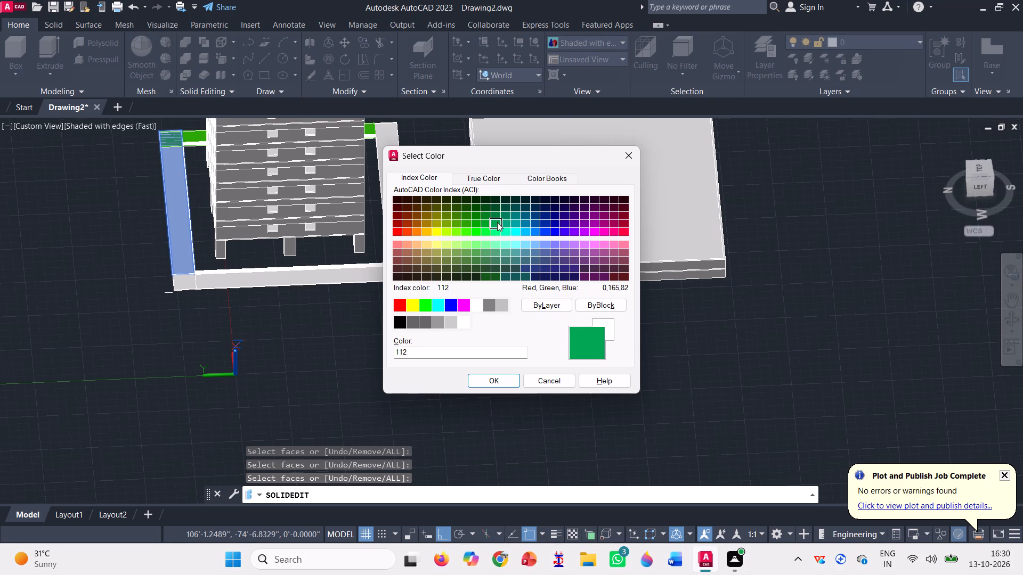
left_click(464, 225)
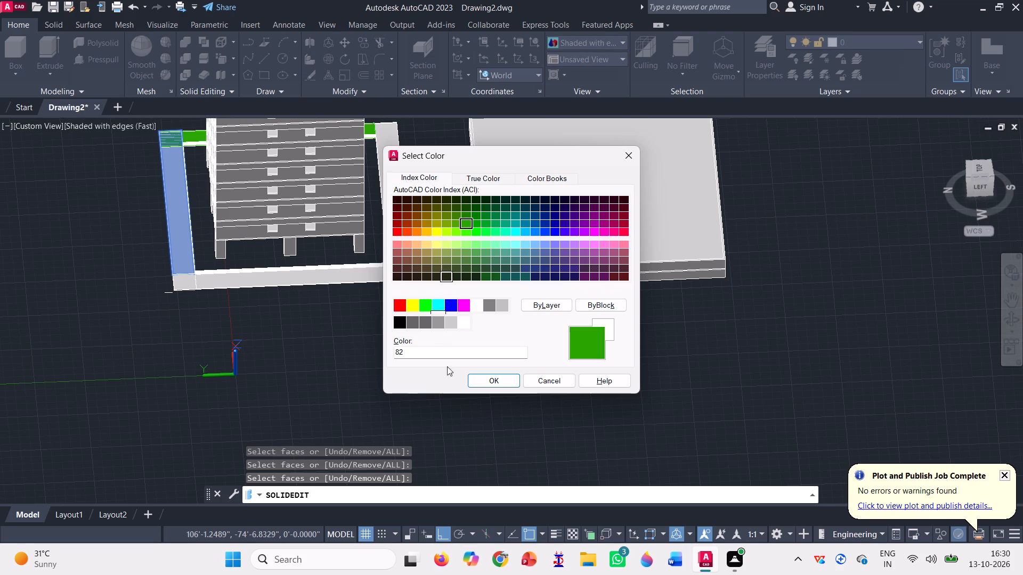
left_click(499, 382)
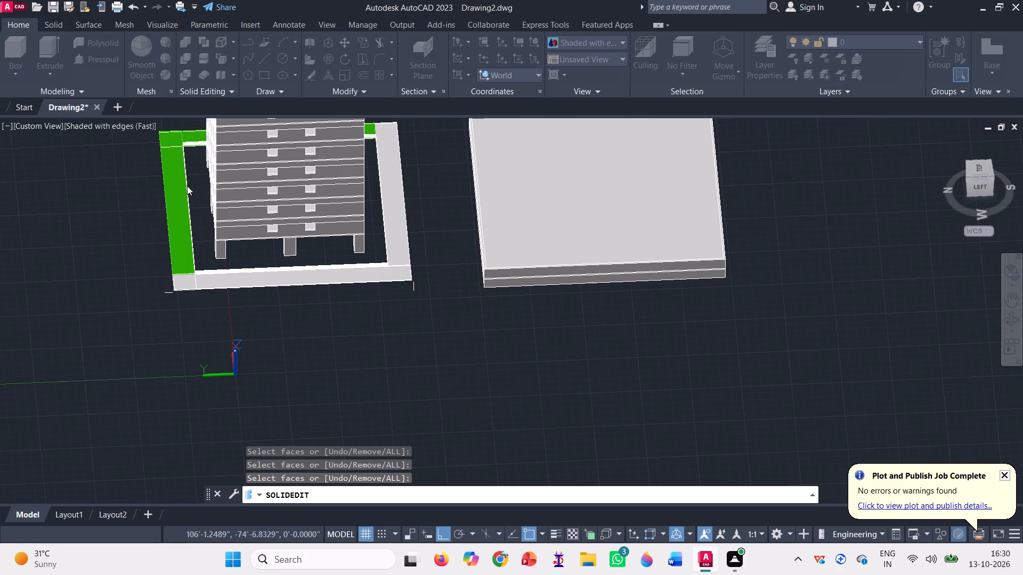
Colour all faces of the north-west corner box green with index colour 82.
scroll(199, 282, "up", 2)
scroll(157, 278, "down", 1)
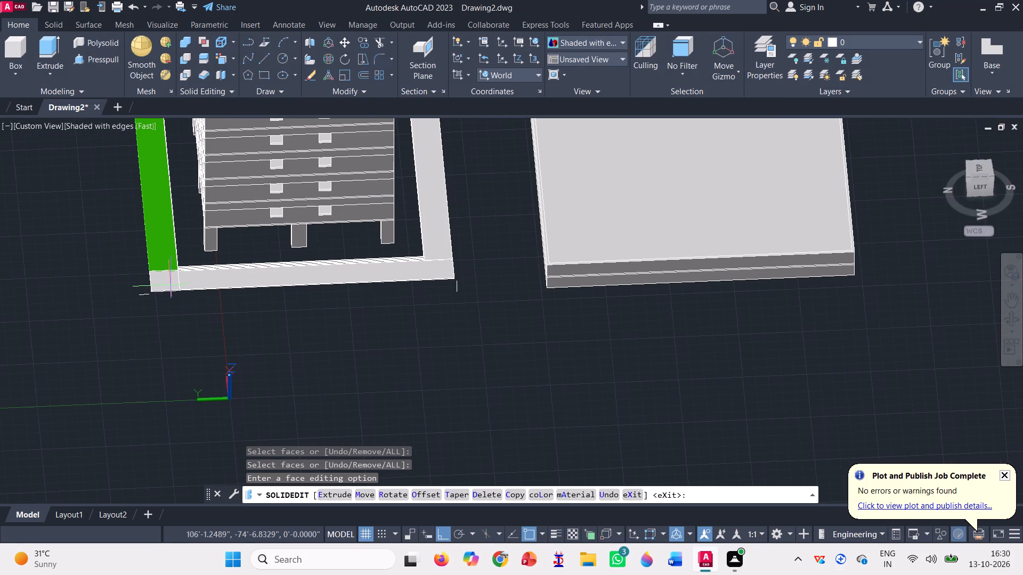
left_click(532, 489)
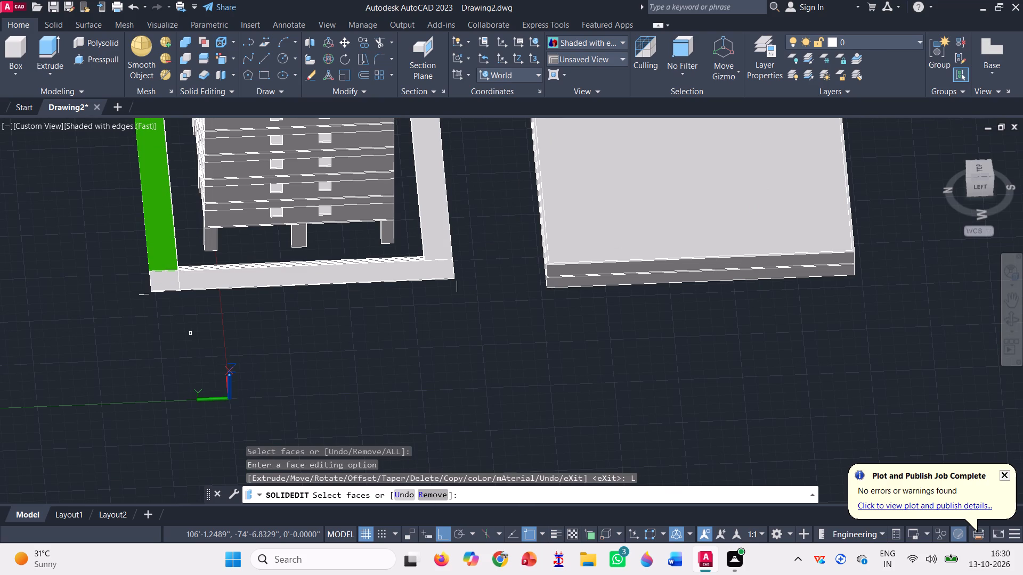
left_click(161, 283)
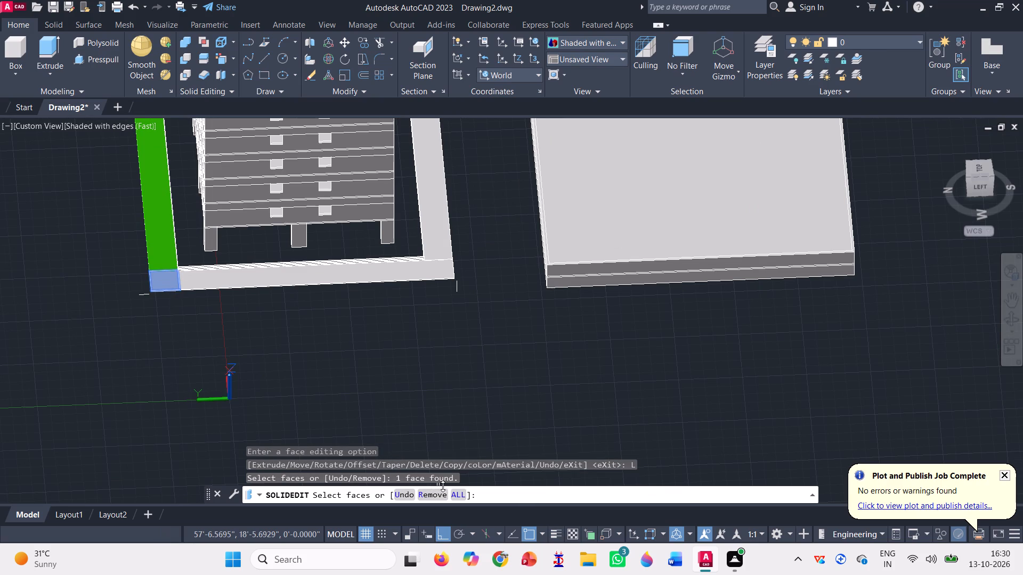
left_click(458, 497)
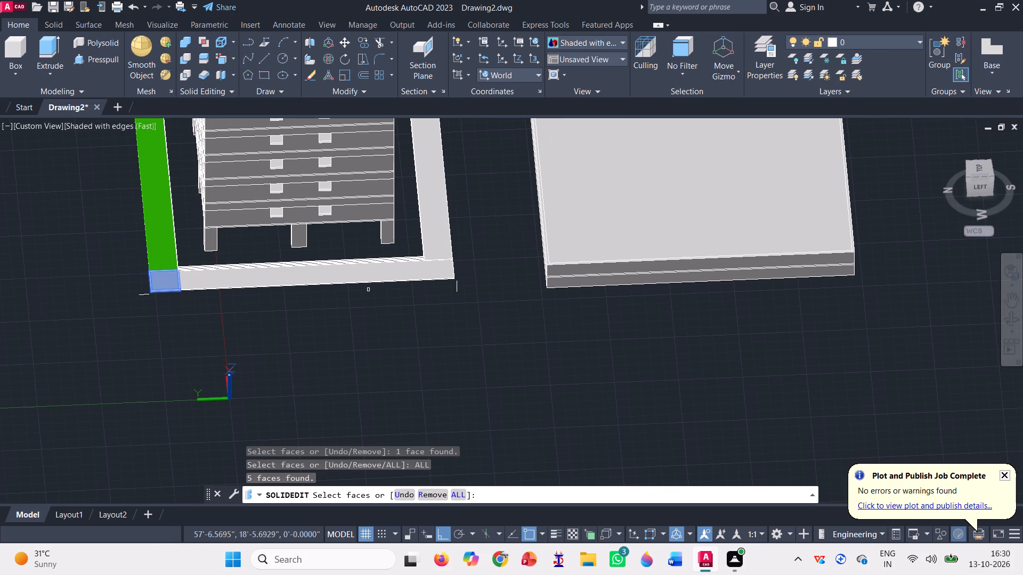
left_click(354, 277)
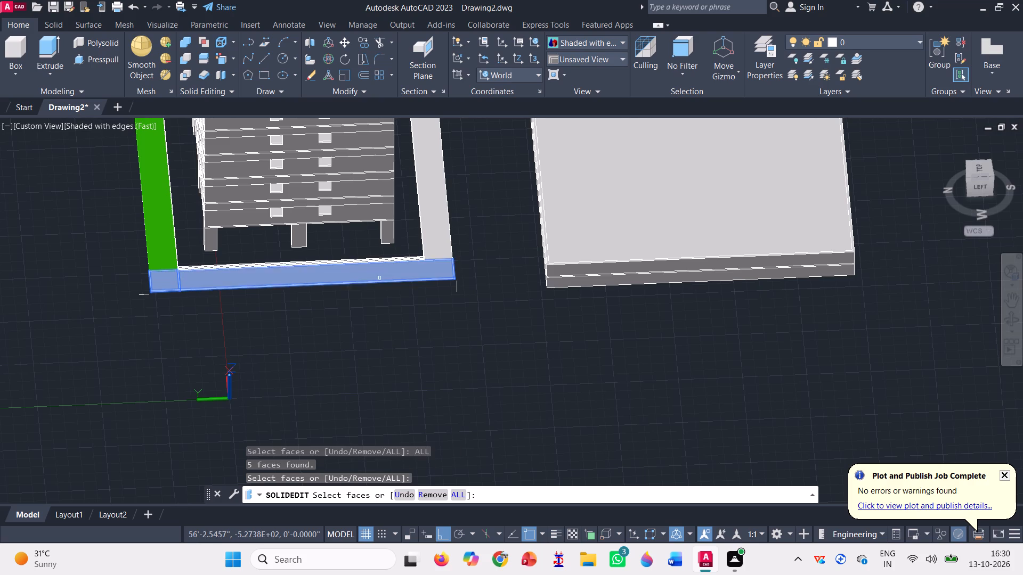
left_click(380, 276)
scroll(380, 276, "down", 2)
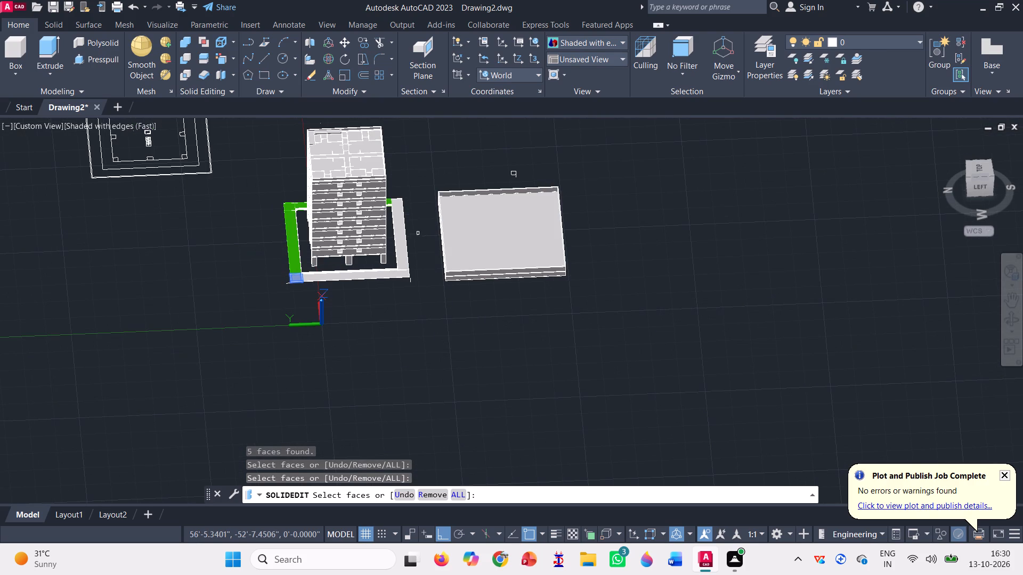
left_click(402, 228)
scroll(380, 292, "up", 2)
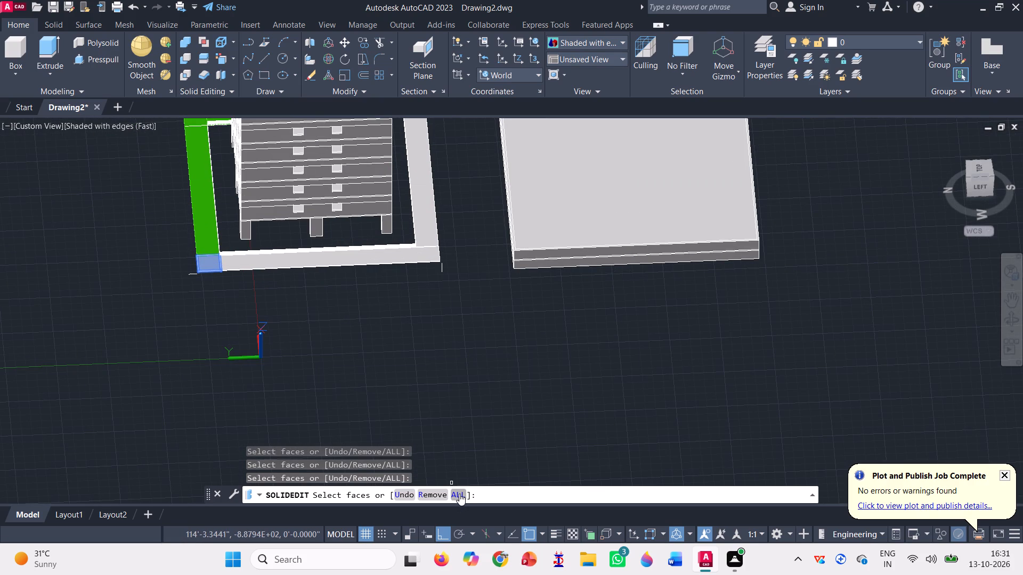
left_click(459, 494)
left_click(425, 251)
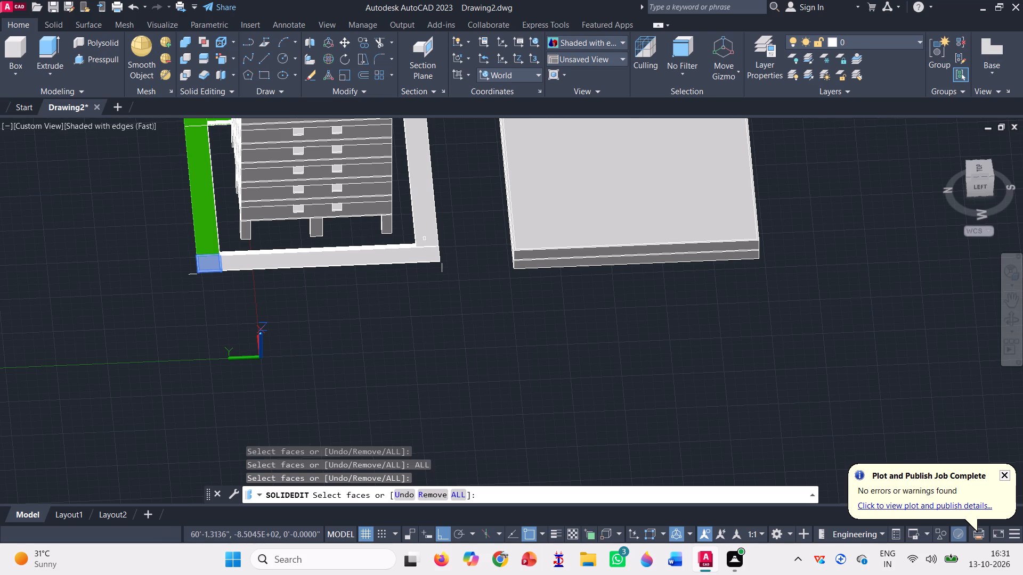
left_click(425, 232)
key("Return")
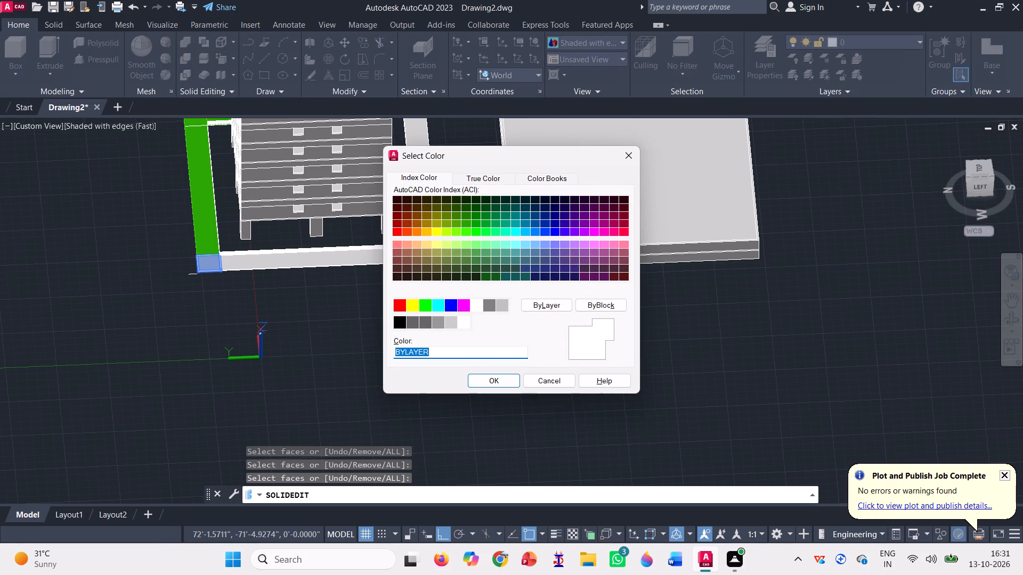
key("BackSpace")
type("82")
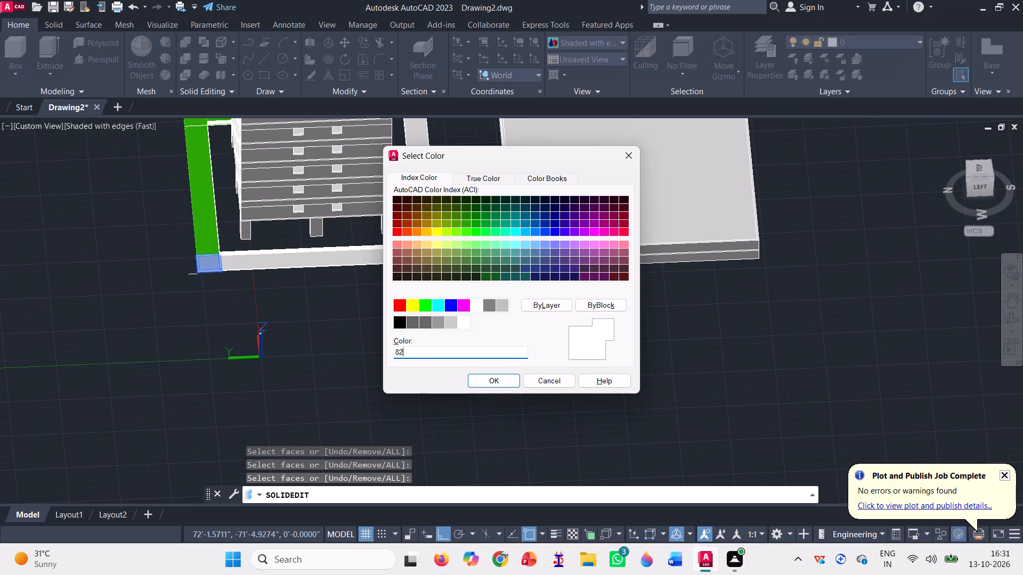
key("Return")
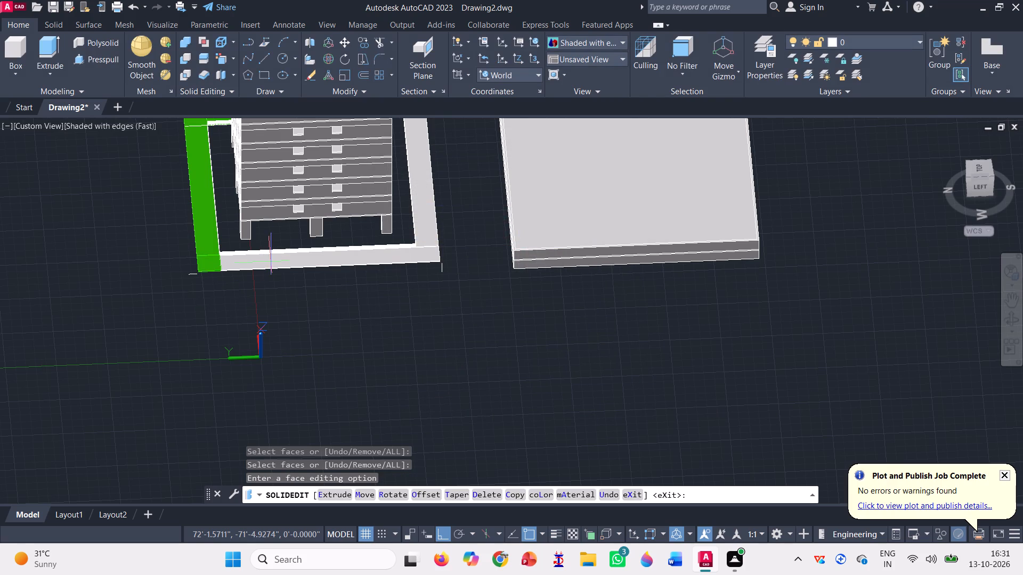
Colour the top face of the west perimeter strip green with index colour 82.
left_click(538, 496)
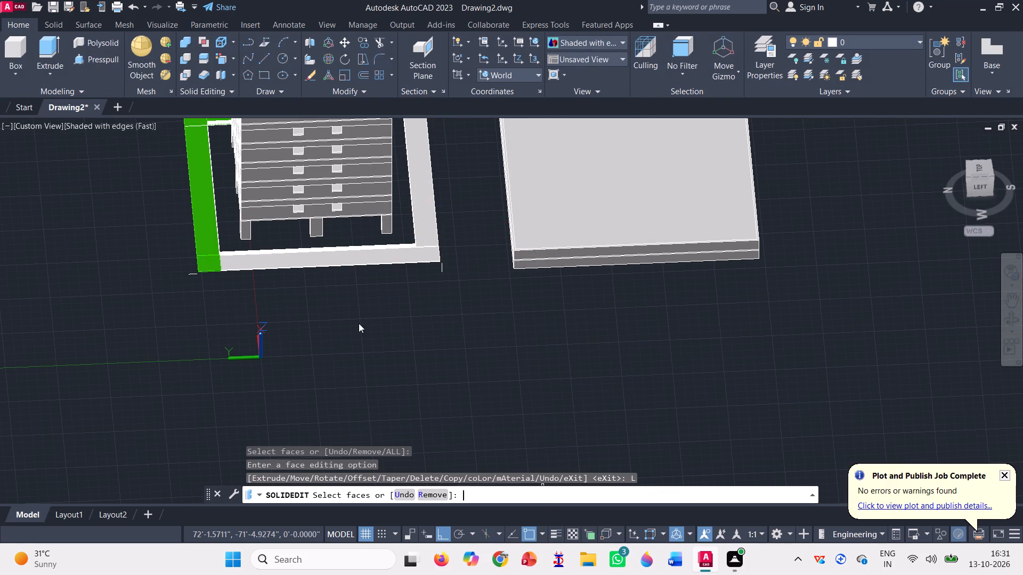
left_click(379, 258)
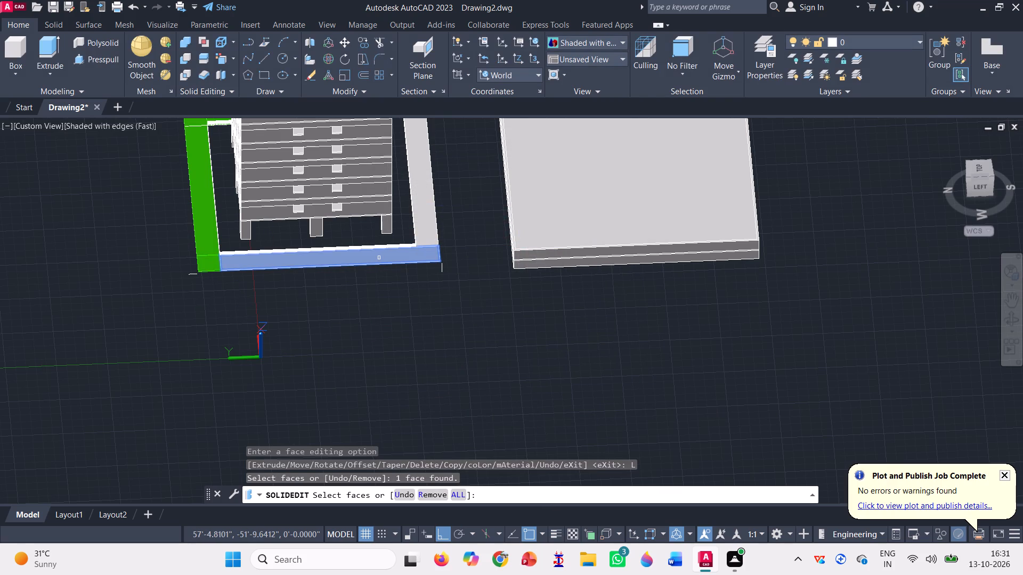
key("Return")
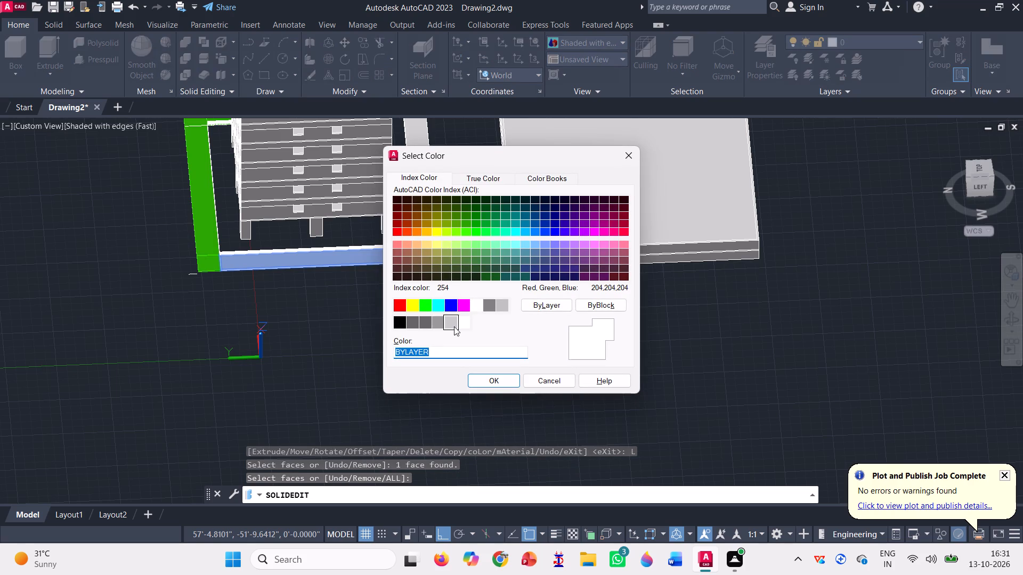
key("BackSpace")
type("82")
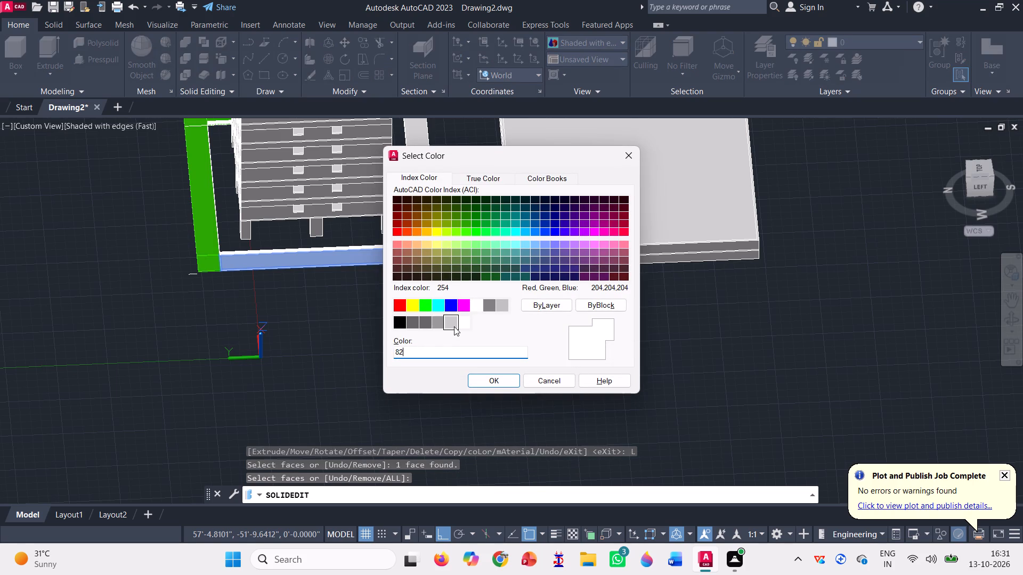
key("Return")
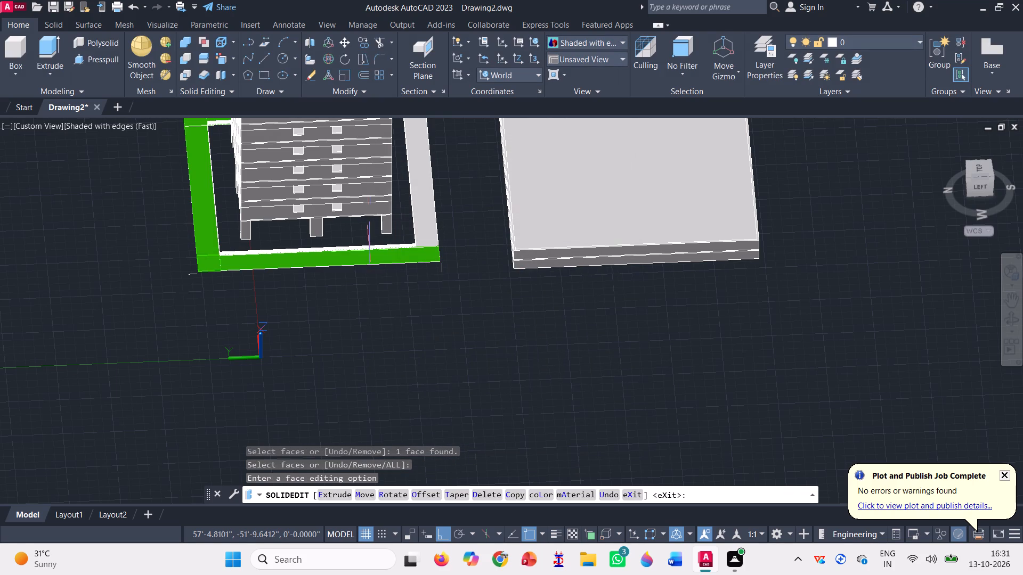
Colour the top face of the south perimeter strip green with index colour 82.
scroll(443, 342, "down", 2)
scroll(413, 266, "up", 2)
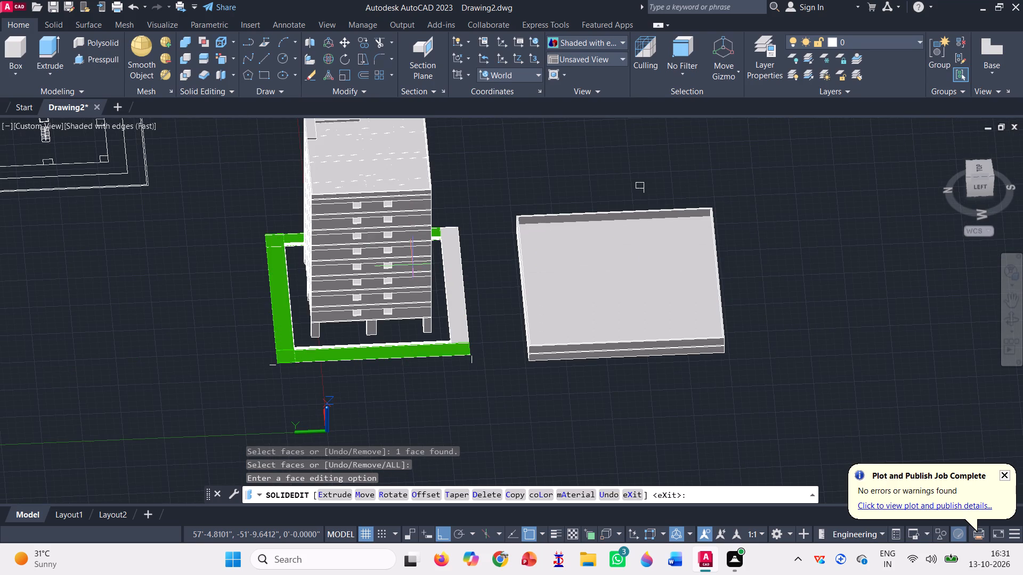
left_click(537, 500)
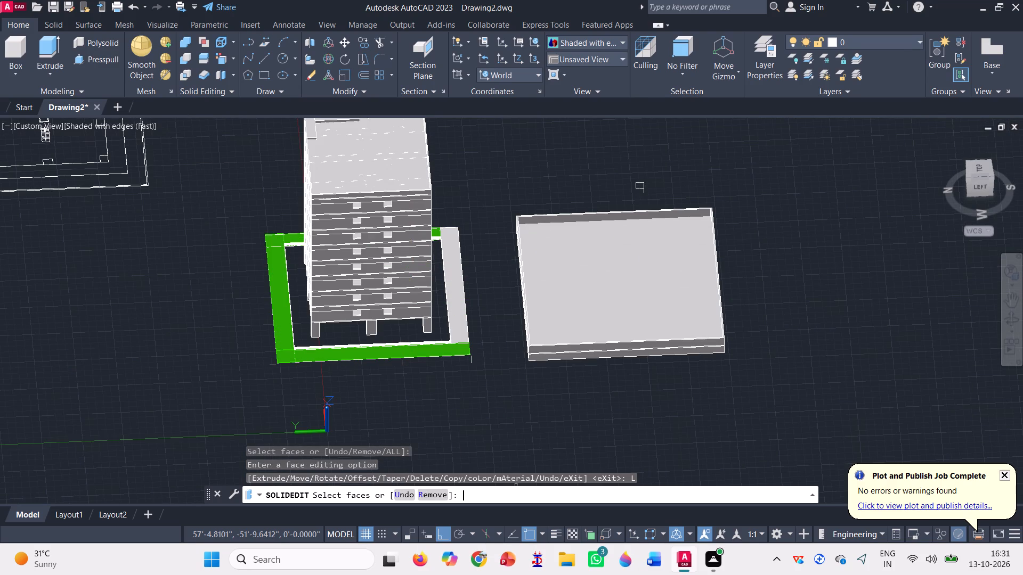
left_click(455, 310)
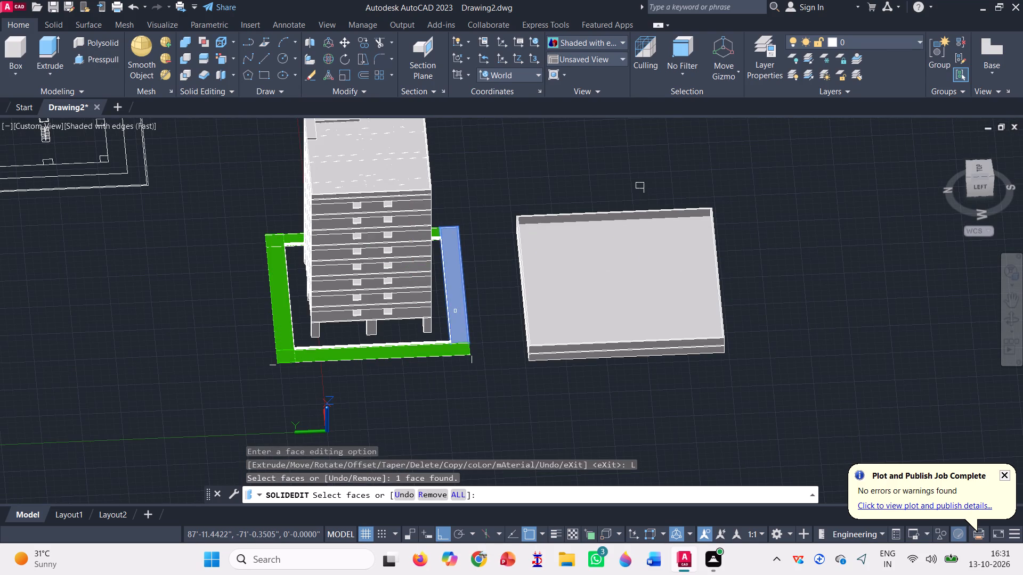
key("Return")
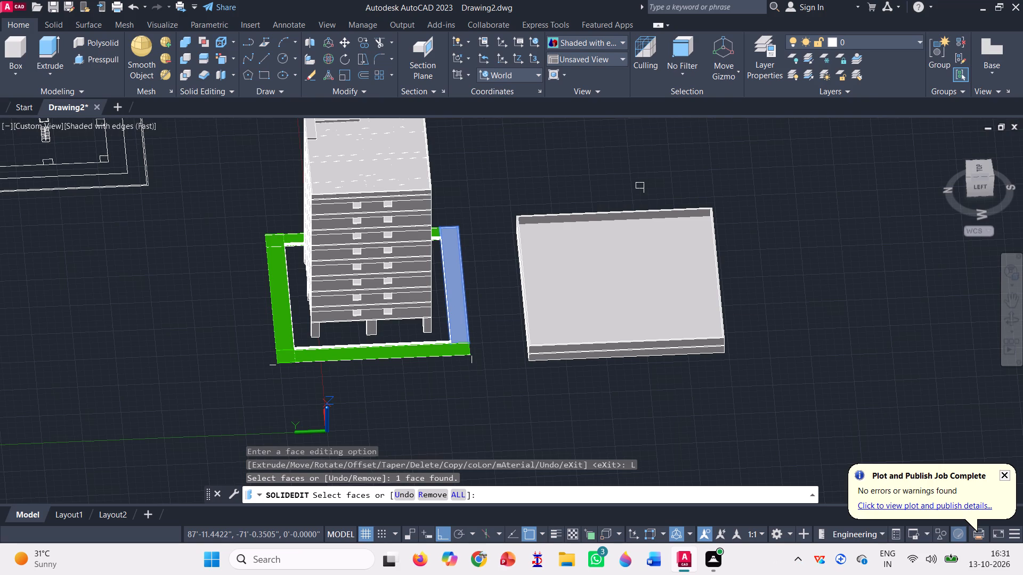
key("8")
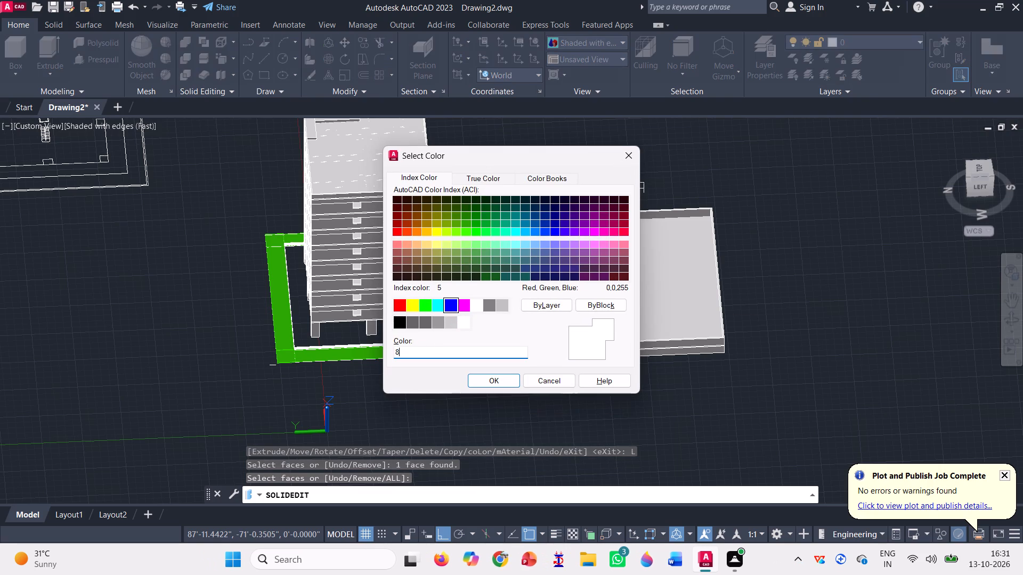
key("2")
key("Return")
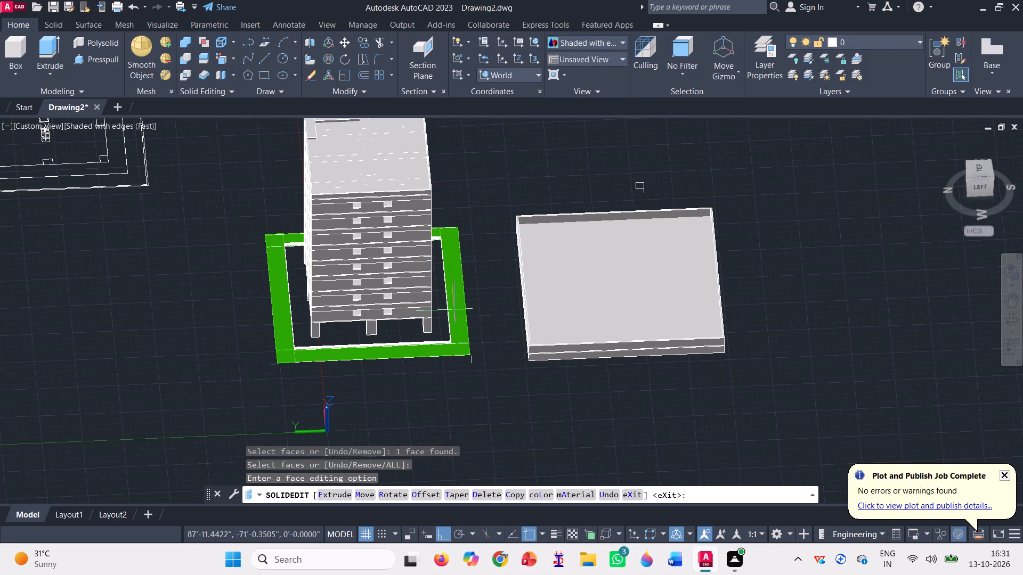
scroll(392, 345, "down", 1)
scroll(362, 480, "up", 2)
scroll(420, 416, "up", 2)
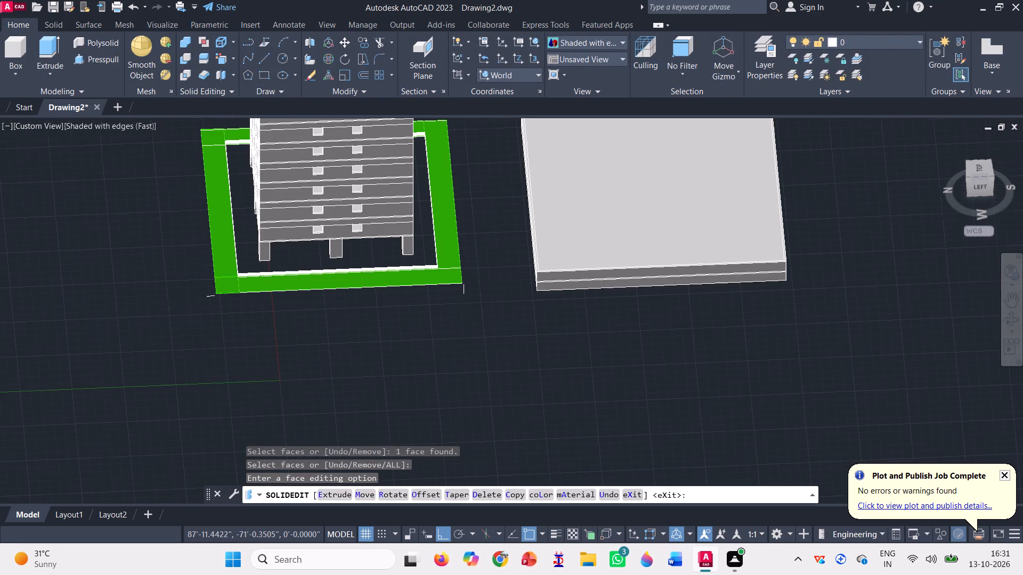
key("space")
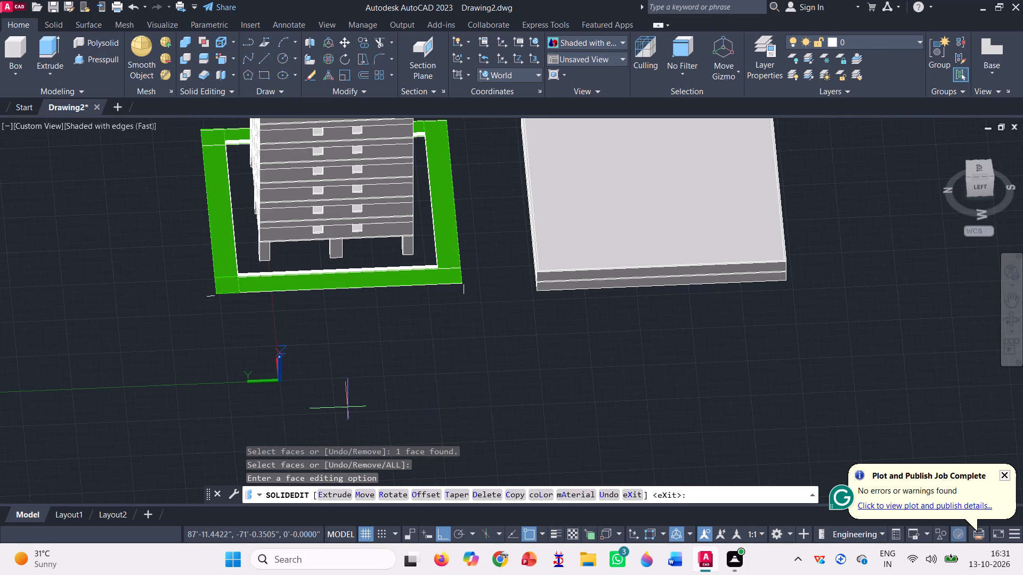
Move the ground slab and outer wall together from their north-west corner to the guide line's endpoint at the green ring's north-west corner.
scroll(347, 403, "down", 1)
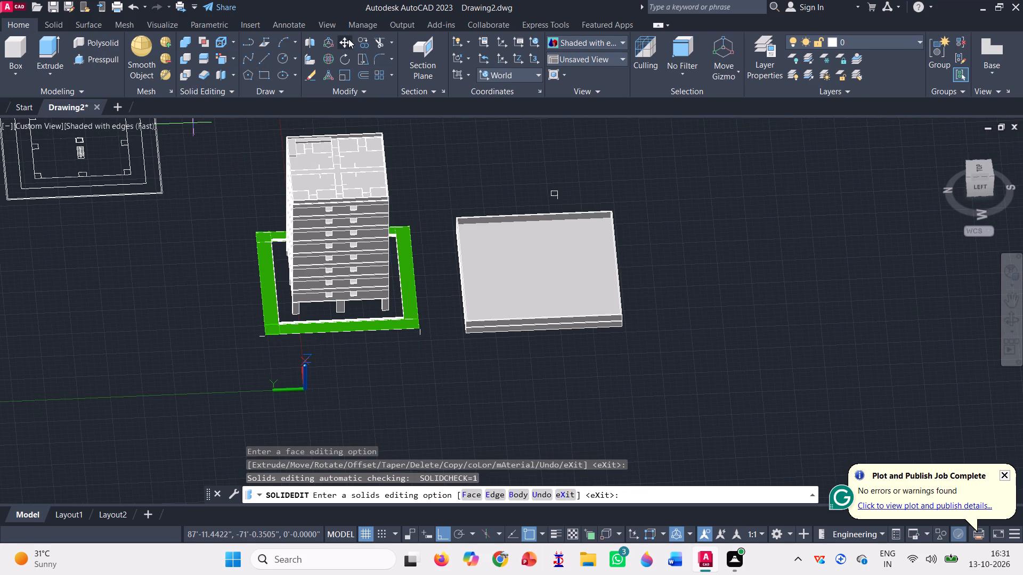
left_click(348, 39)
scroll(570, 401, "up", 2)
left_click(525, 312)
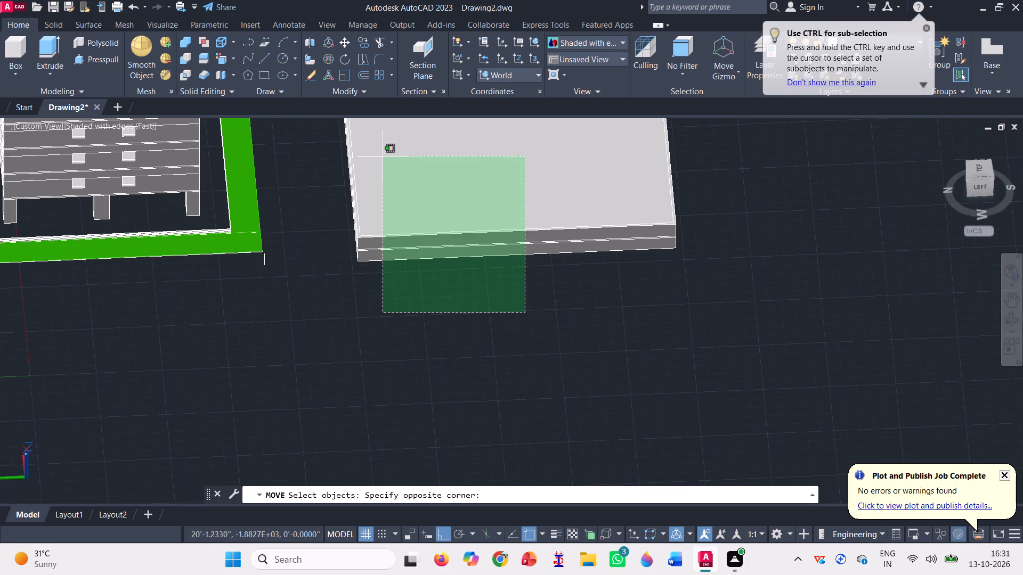
left_click(383, 154)
scroll(358, 242, "up", 3)
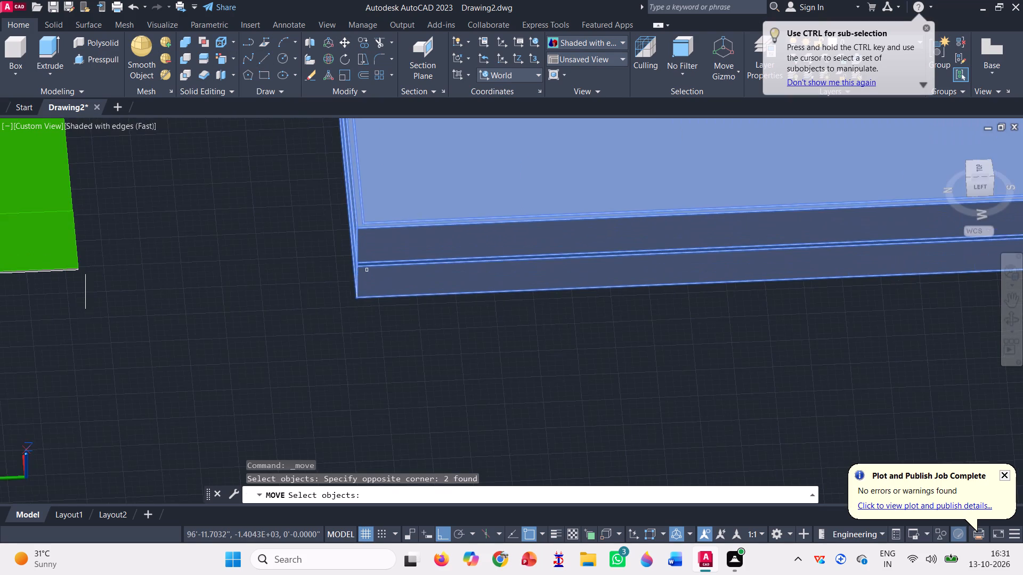
scroll(368, 284, "up", 3)
scroll(324, 248, "up", 2)
key("space")
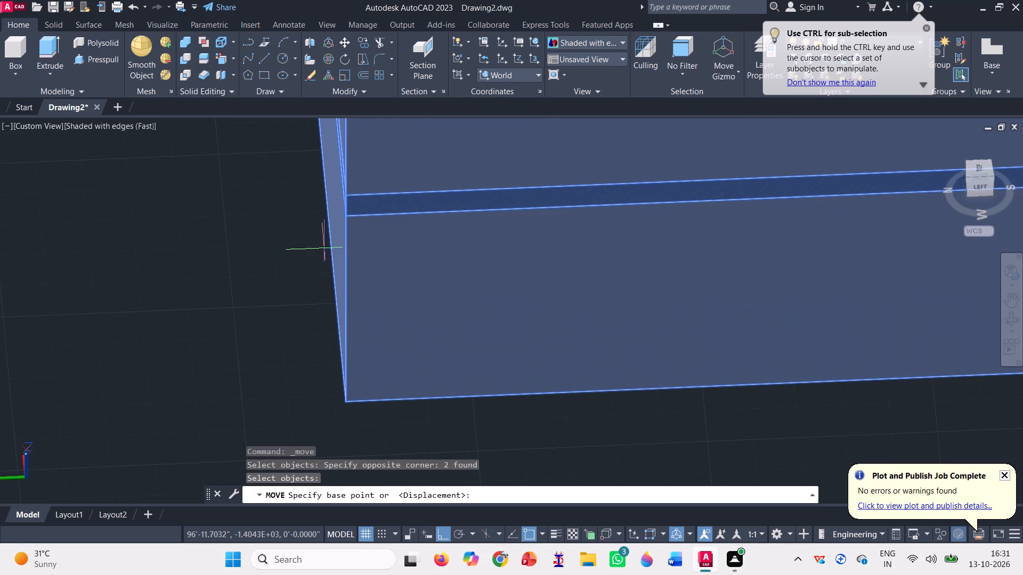
scroll(376, 208, "up", 2)
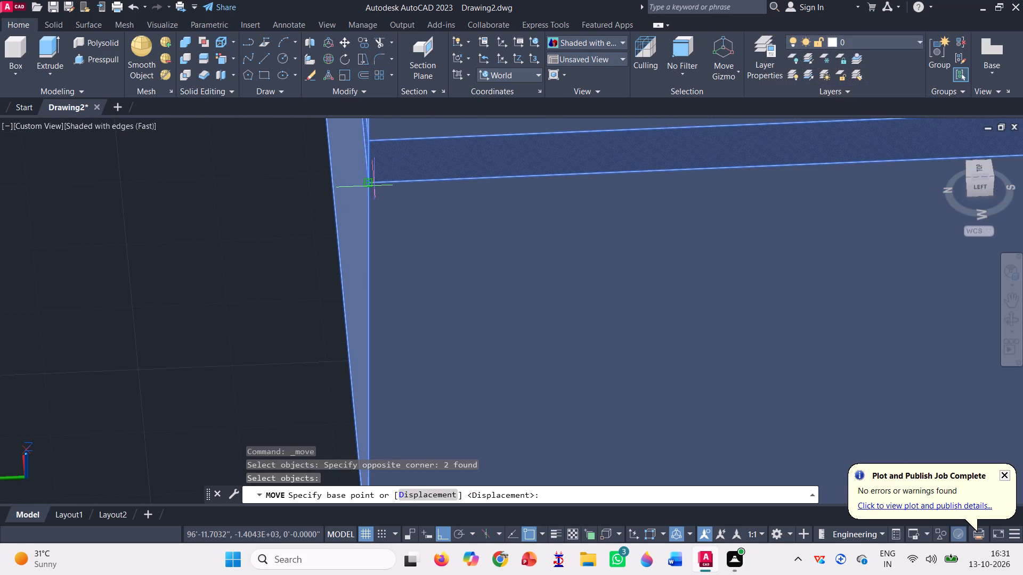
left_click(369, 181)
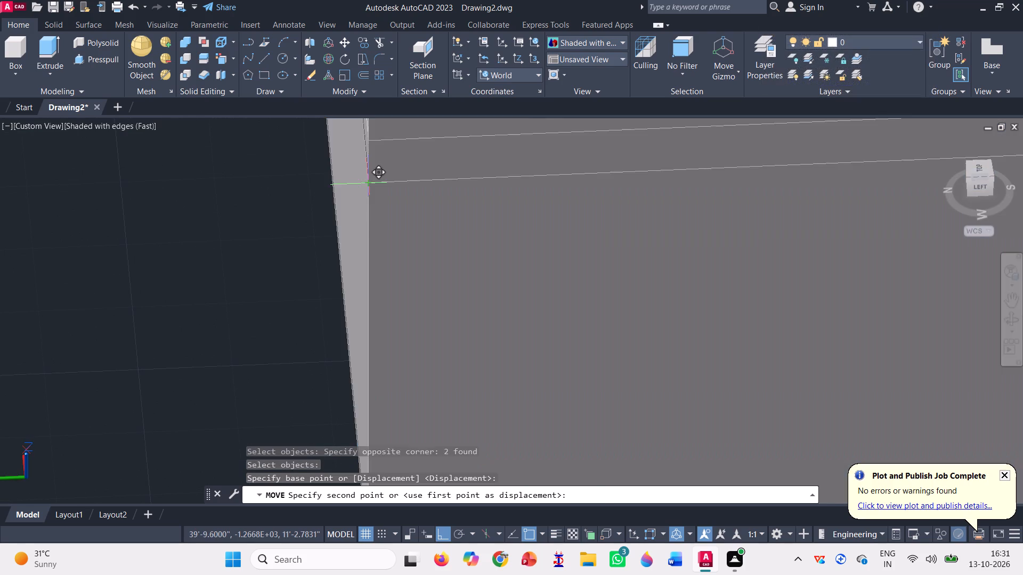
scroll(533, 212, "down", 3)
scroll(595, 206, "down", 2)
scroll(685, 224, "down", 3)
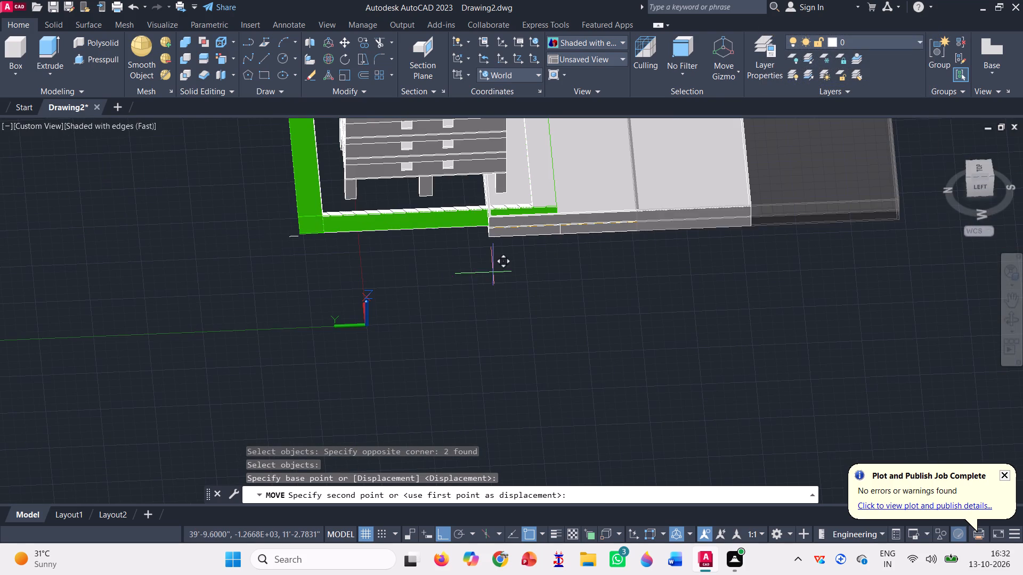
scroll(287, 261, "up", 3)
scroll(364, 151, "up", 1)
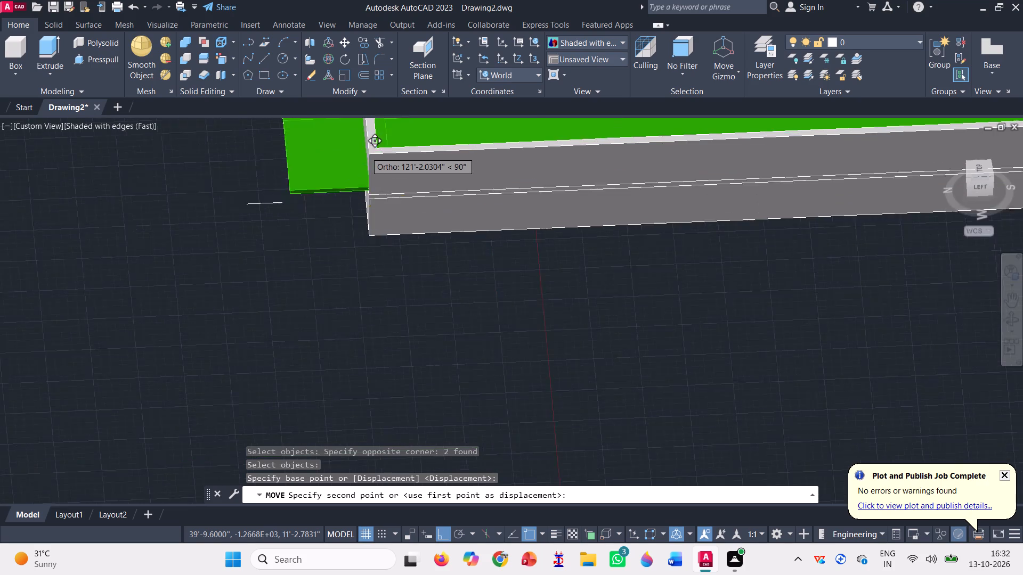
scroll(364, 151, "up", 2)
scroll(194, 251, "up", 3)
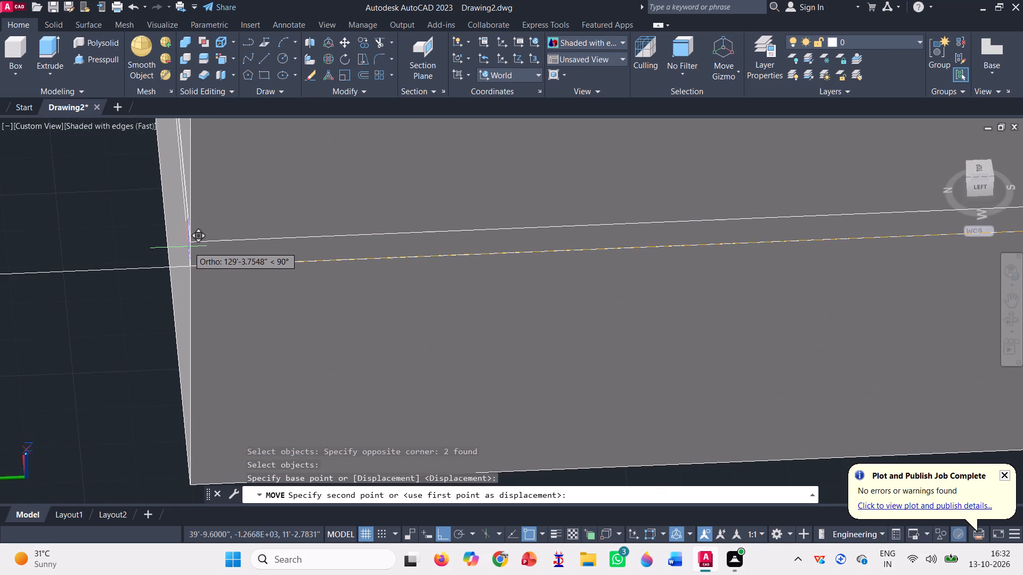
scroll(194, 251, "up", 2)
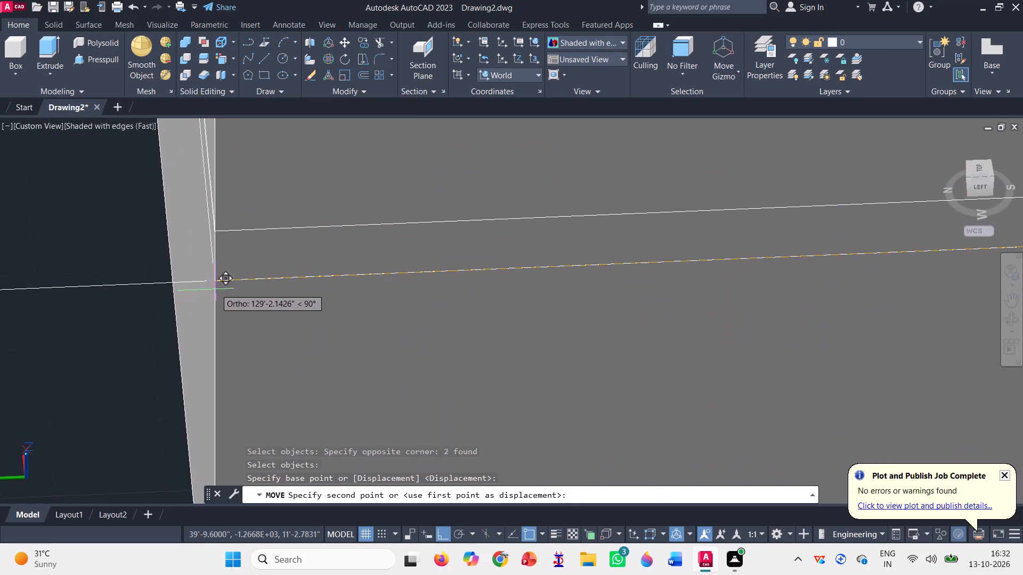
left_click(209, 283)
scroll(221, 304, "down", 7)
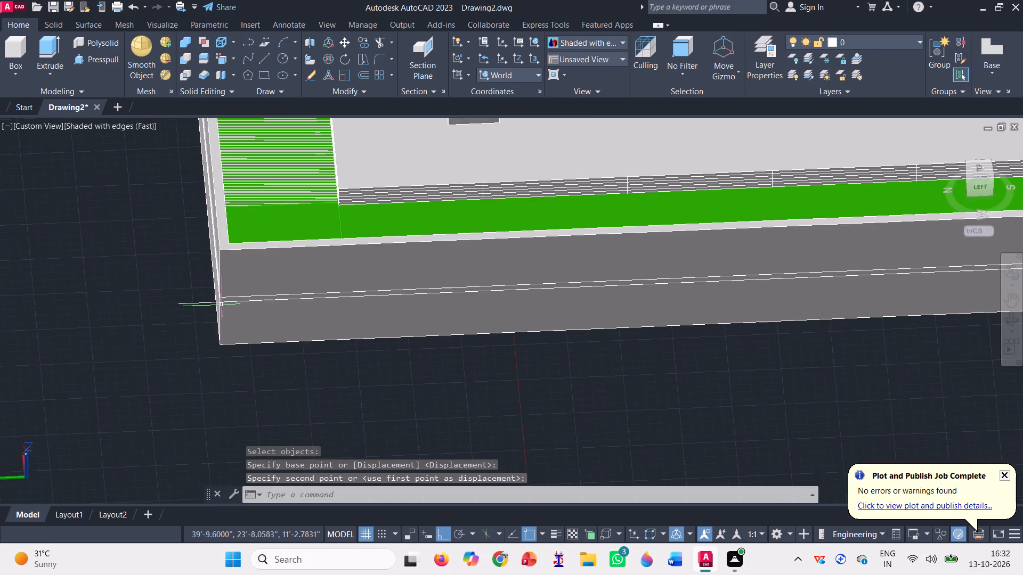
Select the short guide line projecting from the outer wall's north-west corner.
scroll(221, 304, "down", 3)
scroll(209, 302, "up", 3)
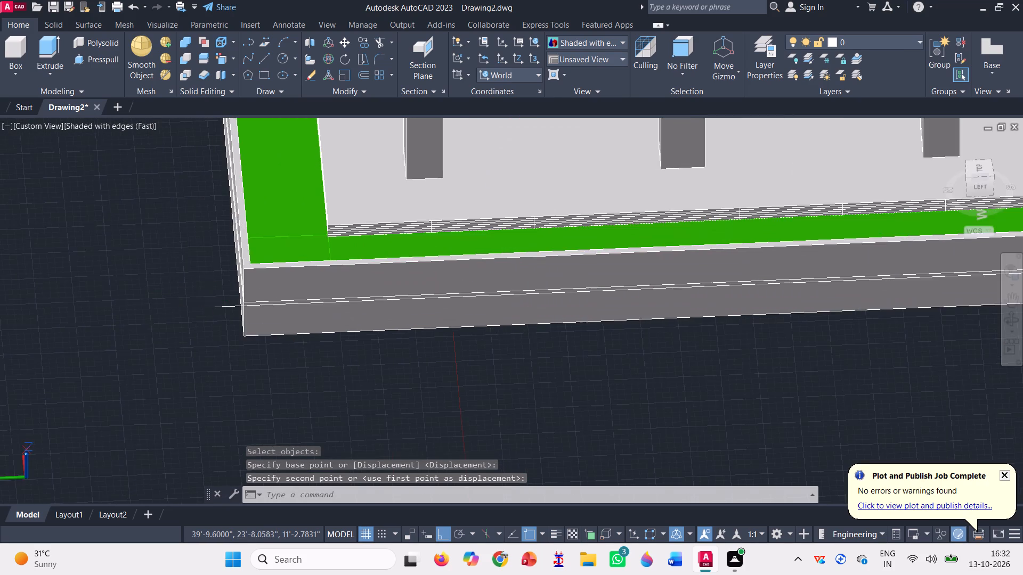
scroll(217, 306, "up", 3)
left_click(217, 306)
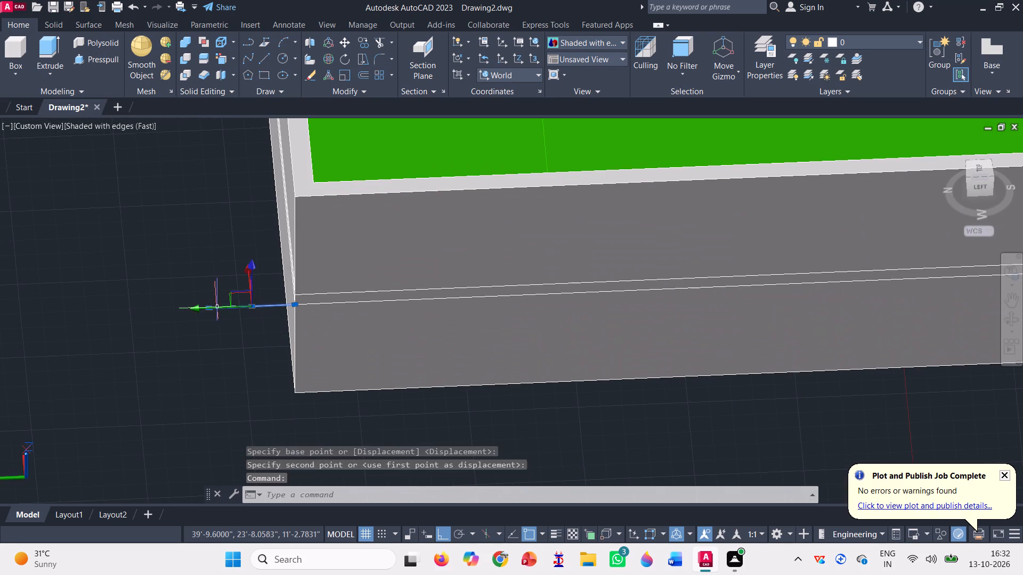
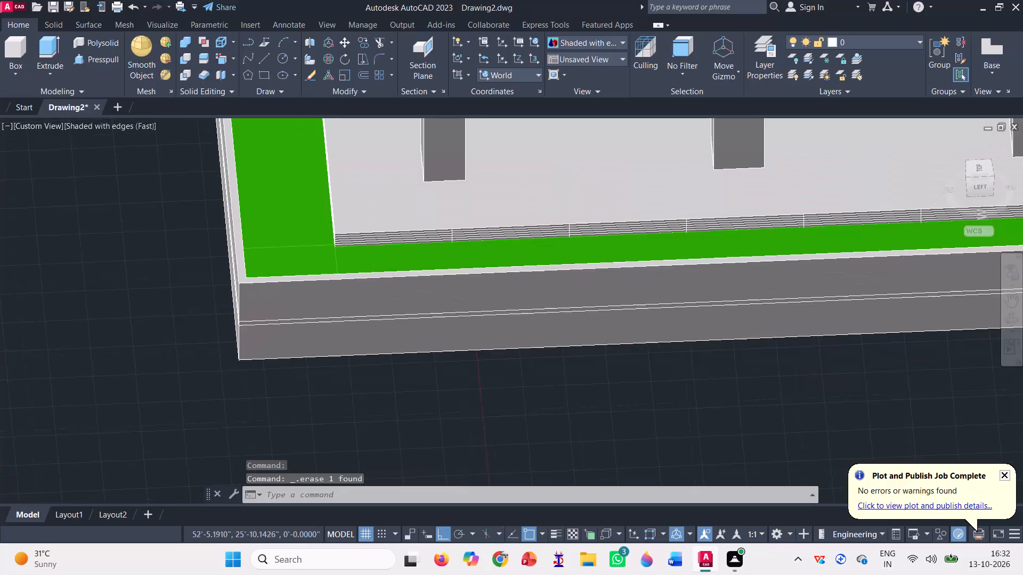
Try to press-pull the top face of the ground slab along the building's south side.
scroll(202, 339, "down", 3)
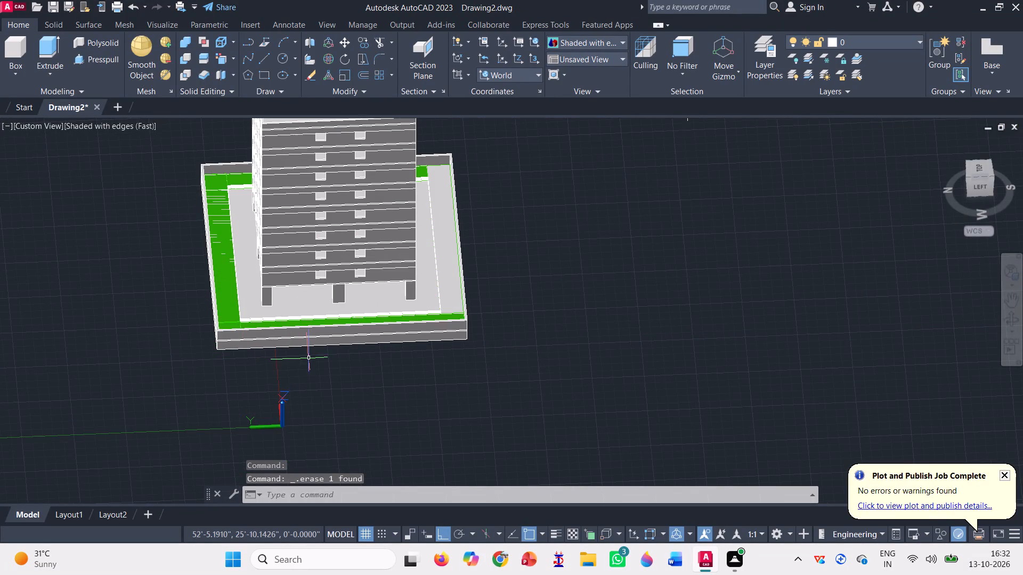
scroll(399, 244, "up", 1)
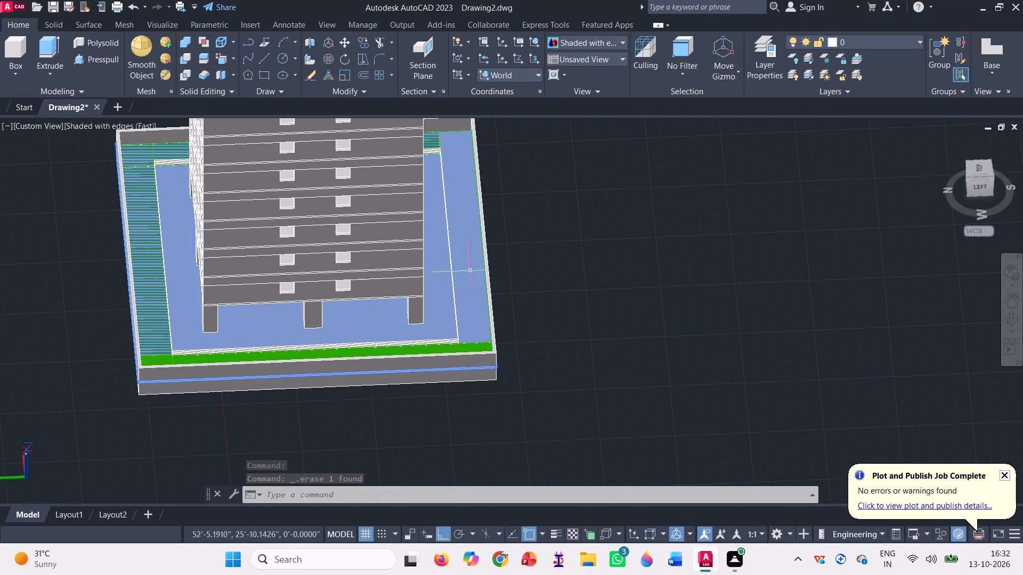
scroll(492, 372, "down", 1)
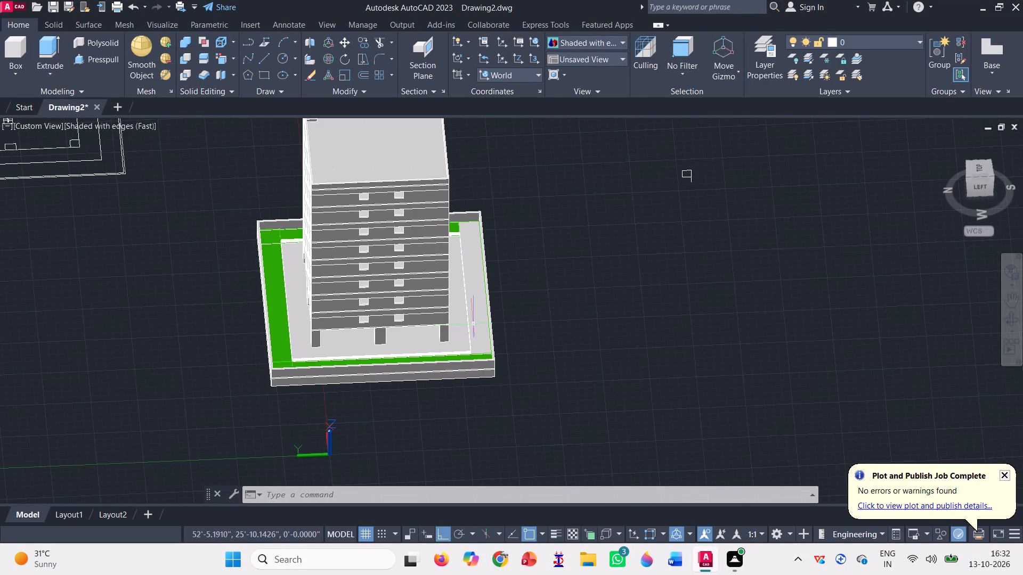
left_click(86, 61)
scroll(468, 325, "up", 2)
scroll(351, 265, "down", 2)
scroll(406, 308, "down", 1)
scroll(440, 369, "up", 2)
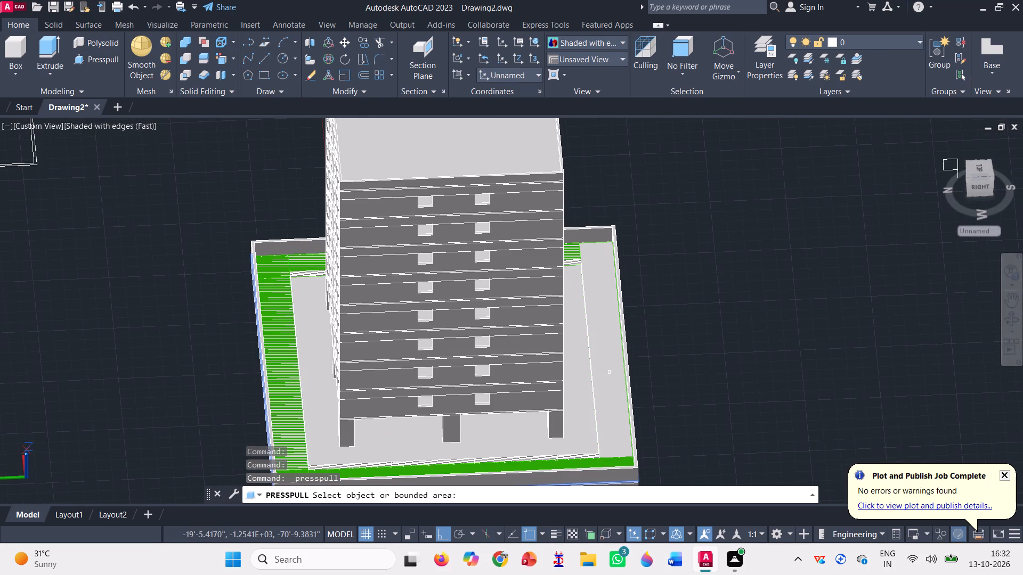
left_click(616, 323)
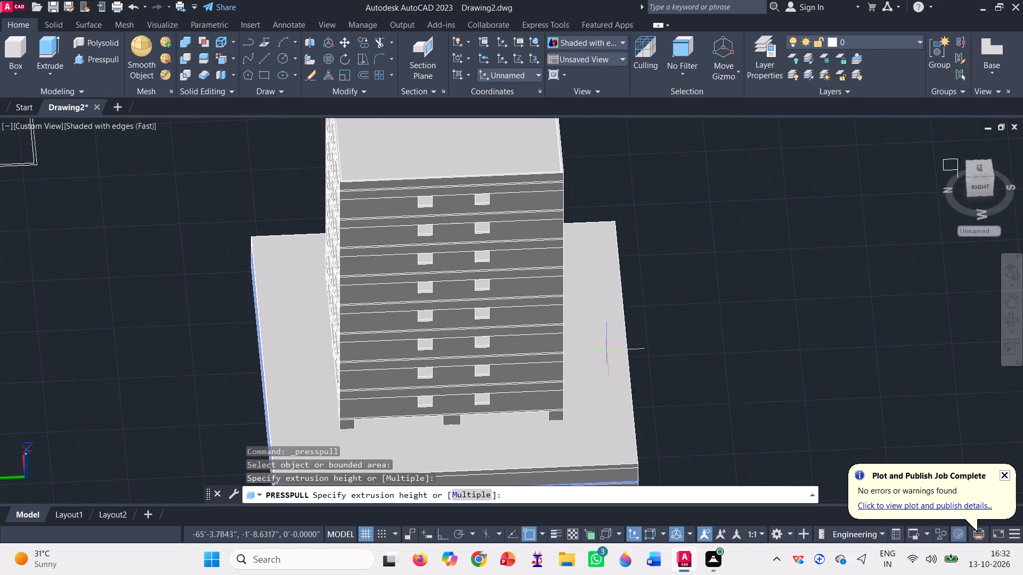
scroll(444, 217, "down", 2)
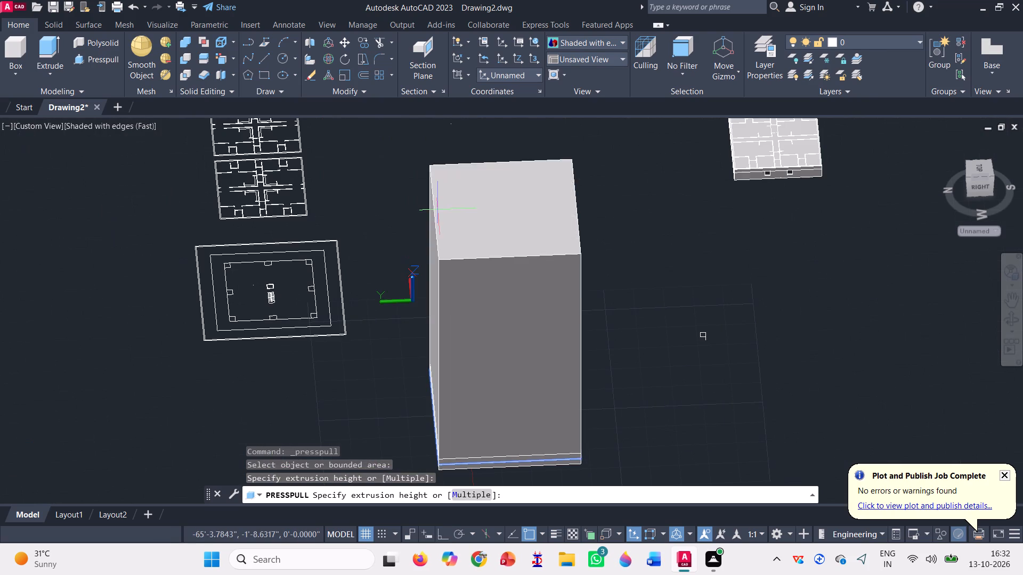
scroll(399, 196, "down", 2)
left_click(438, 335)
scroll(438, 261, "up", 2)
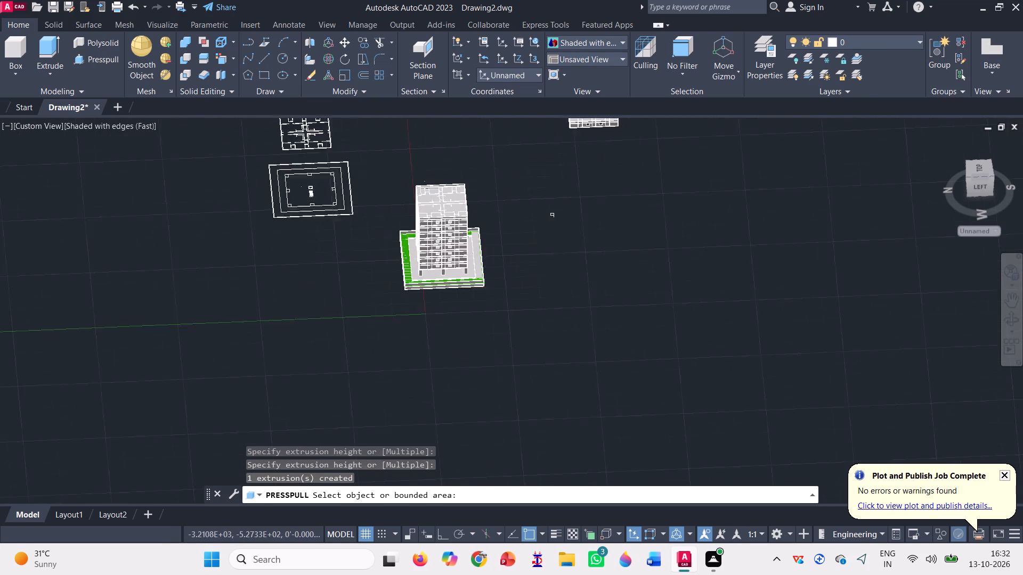
scroll(482, 200, "up", 3)
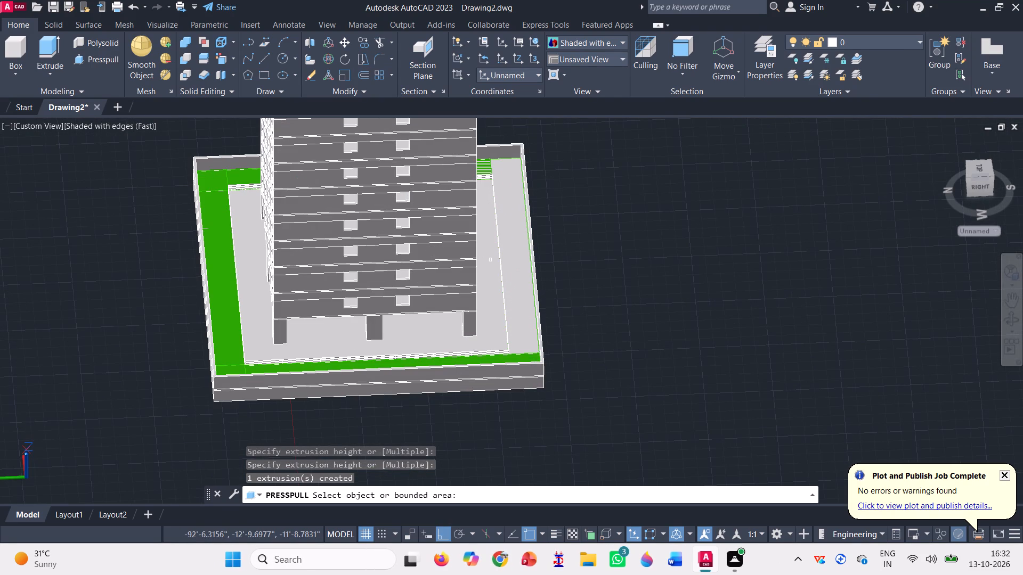
scroll(519, 269, "up", 3)
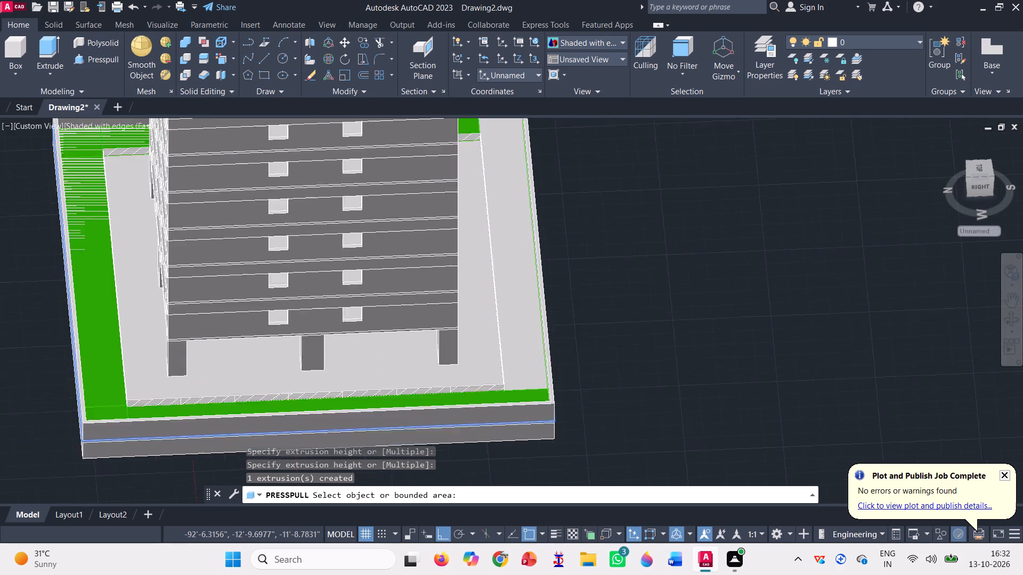
scroll(519, 268, "down", 4)
key("space")
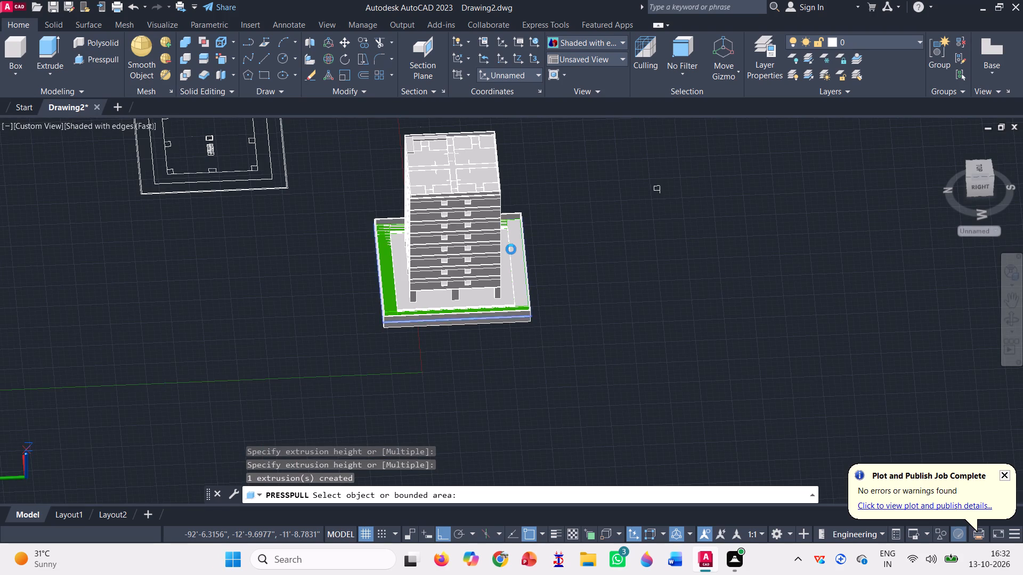
Move the ground slab and outer wall together straight south, clear of the building and green perimeter ring.
scroll(511, 249, "up", 3)
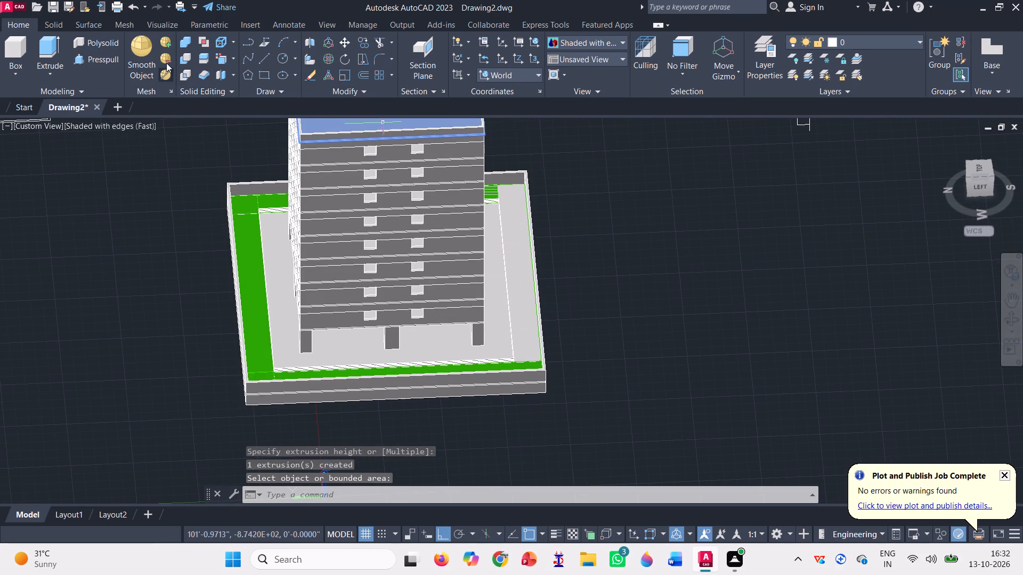
left_click(284, 302)
scroll(269, 412, "up", 3)
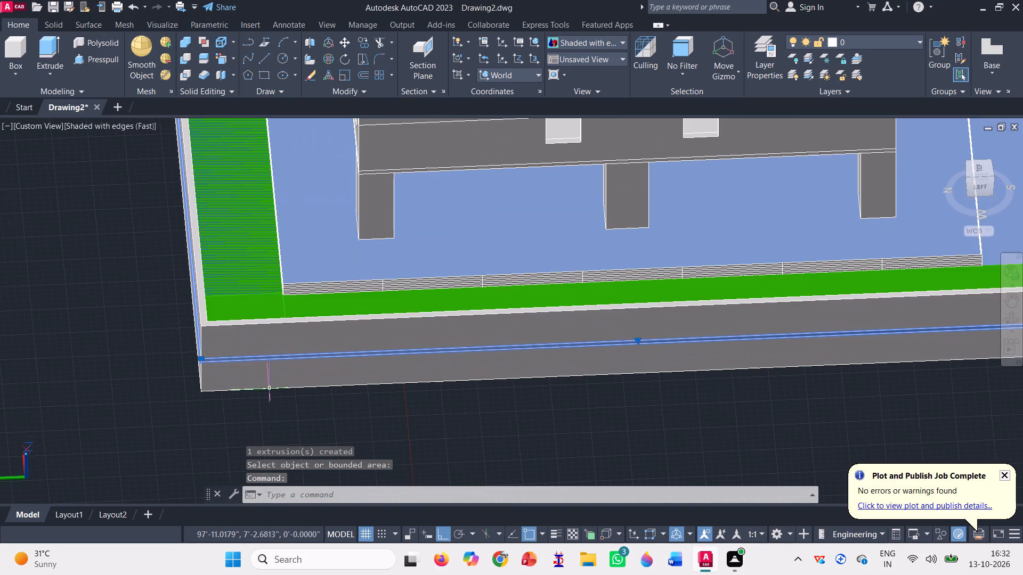
left_click(274, 373)
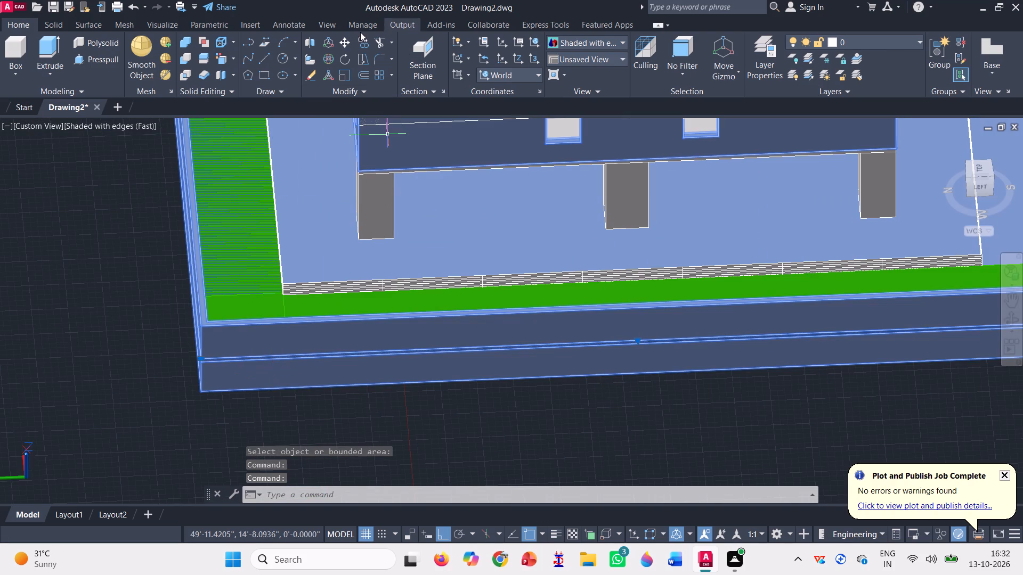
left_click(340, 38)
scroll(293, 327, "down", 2)
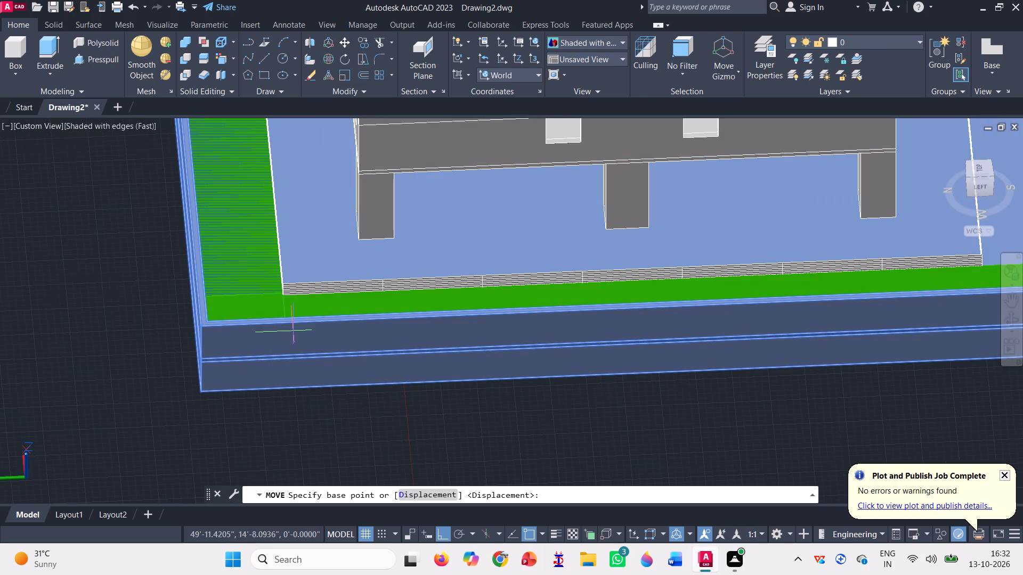
scroll(292, 327, "down", 1)
left_click(289, 338)
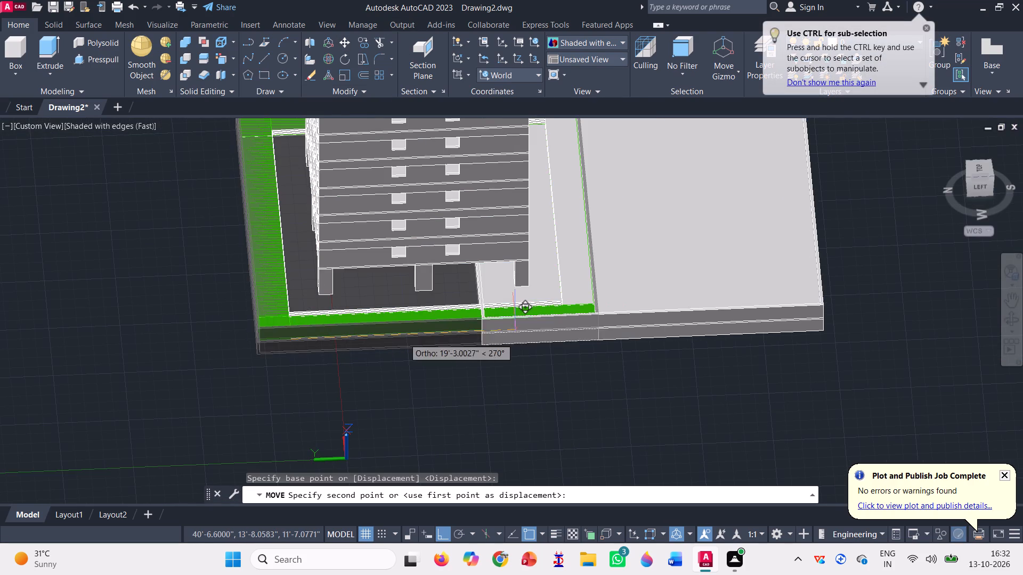
left_click(696, 308)
scroll(508, 370, "down", 1)
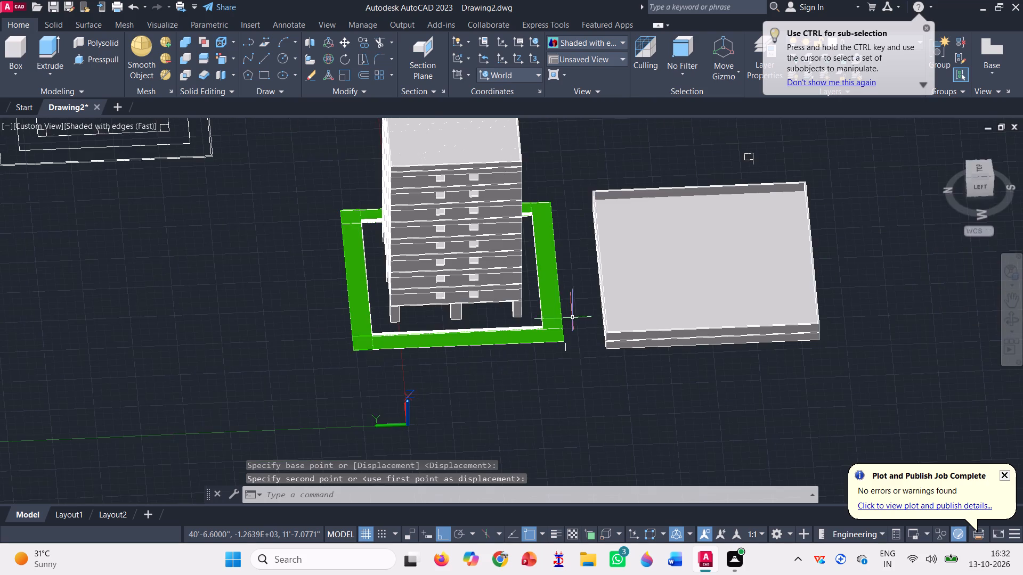
Press-pull the green top face of the south perimeter strip a short distance downward to thicken the strip.
scroll(574, 316, "up", 2)
left_click(1008, 318)
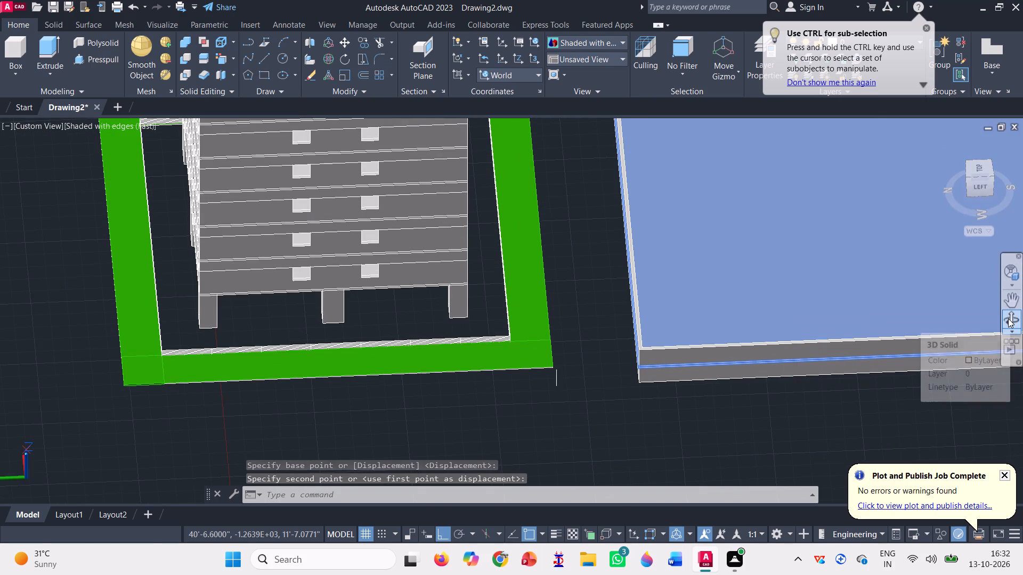
left_click_drag(594, 401, 567, 364)
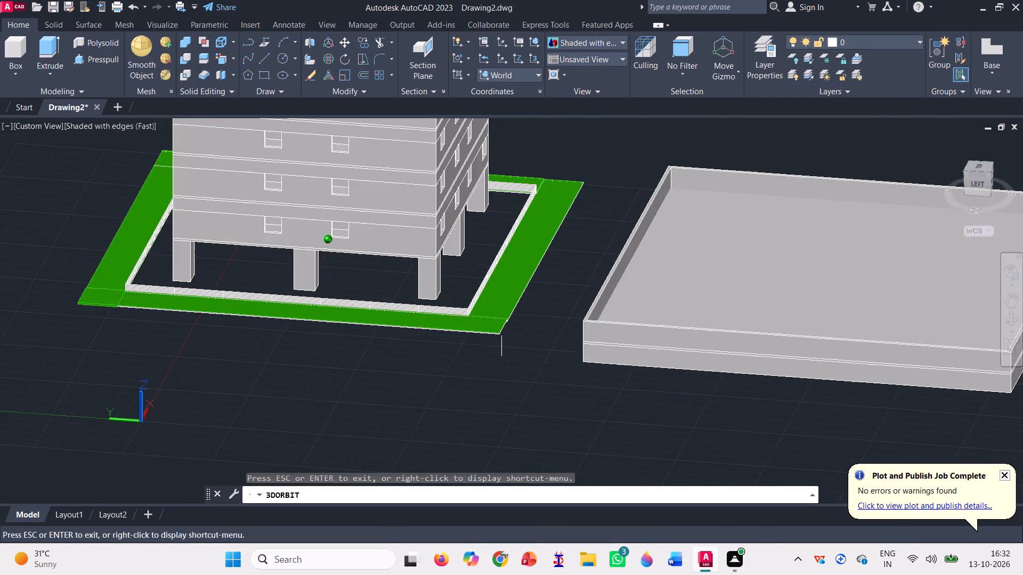
left_click_drag(567, 364, 542, 347)
scroll(540, 304, "up", 3)
scroll(453, 232, "up", 1)
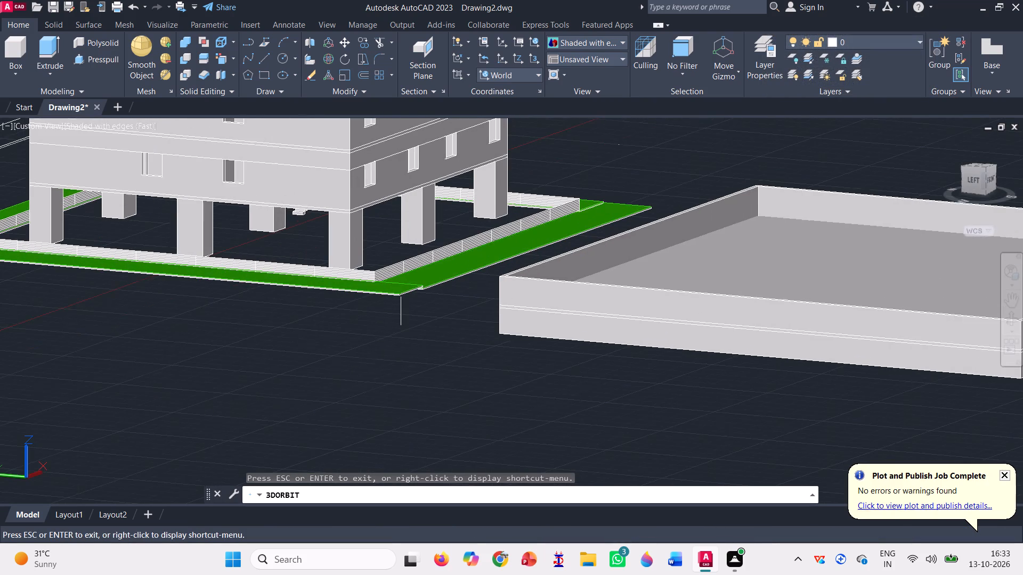
scroll(453, 232, "up", 3)
key("Escape")
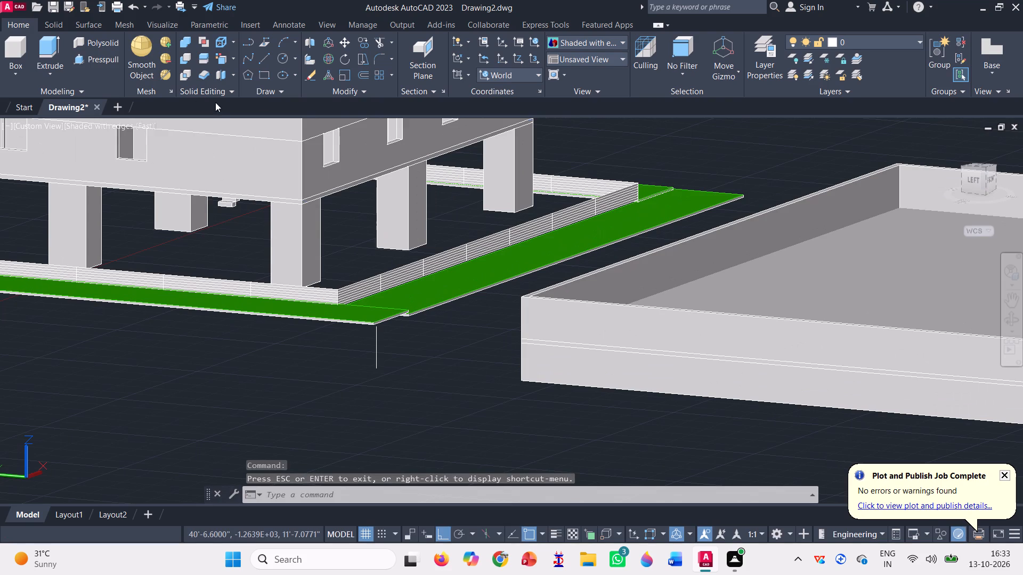
left_click(96, 54)
scroll(427, 279, "up", 2)
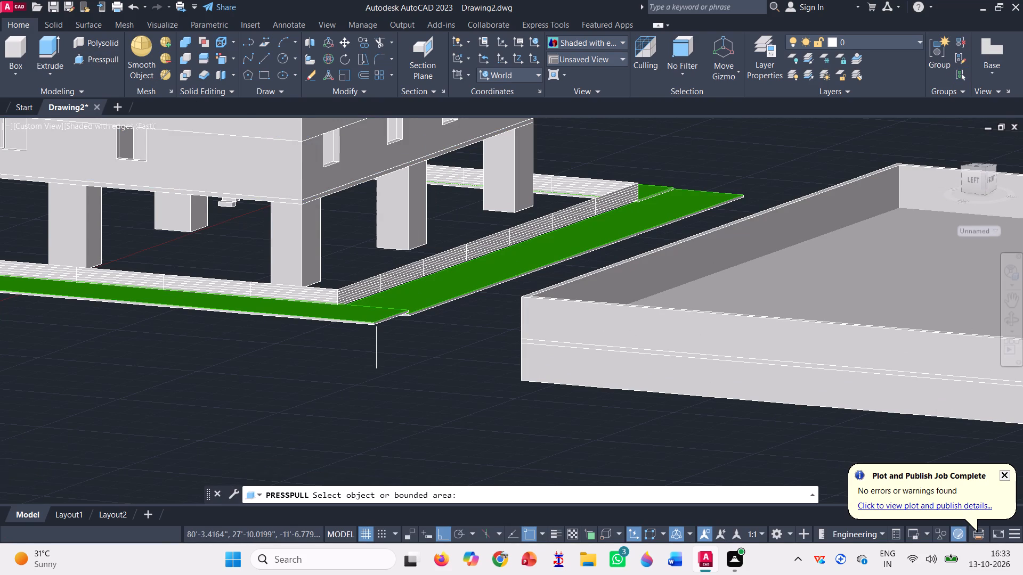
left_click(435, 297)
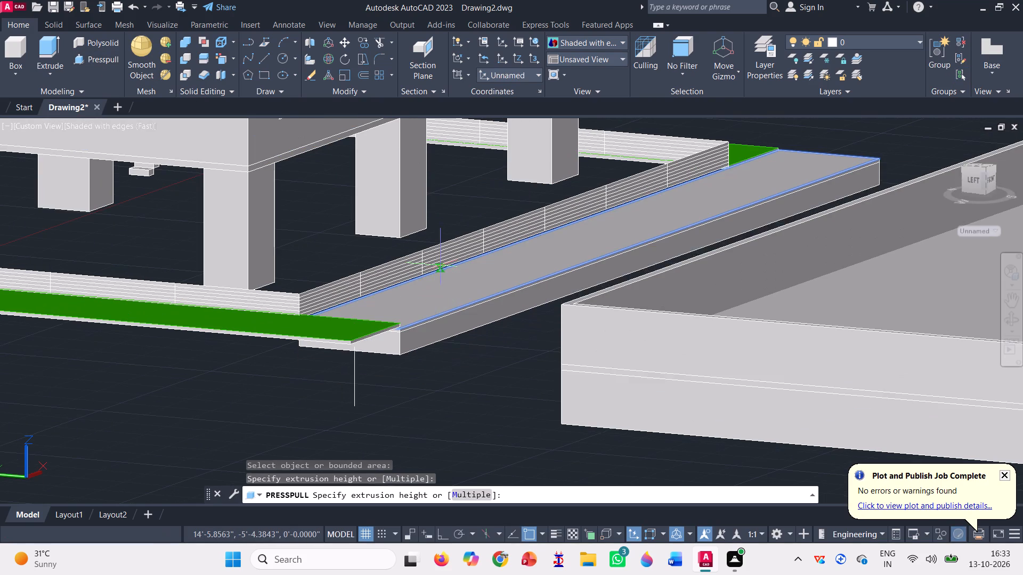
scroll(443, 249, "up", 3)
scroll(425, 266, "down", 2)
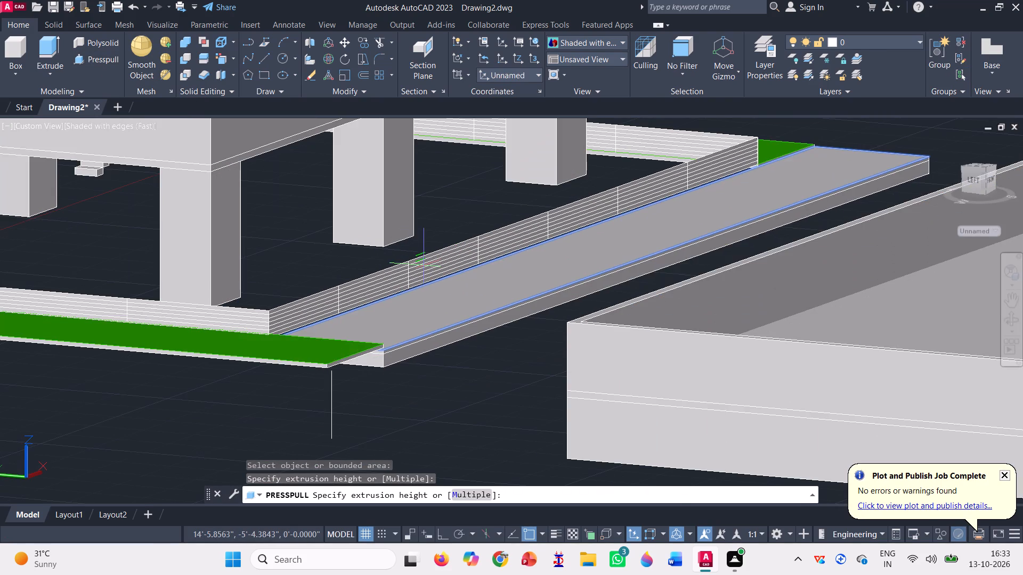
scroll(406, 225, "up", 2)
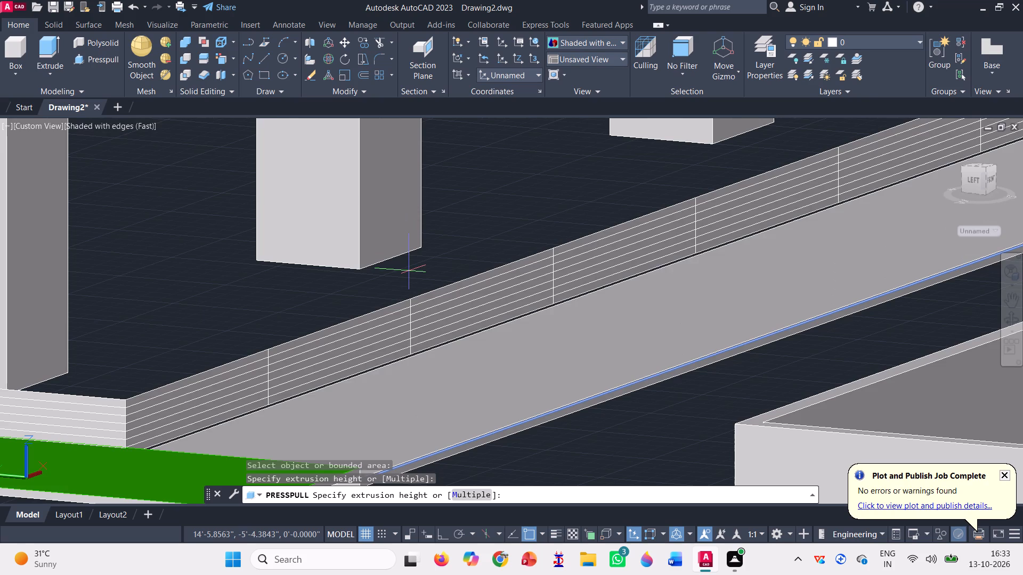
scroll(404, 260, "down", 2)
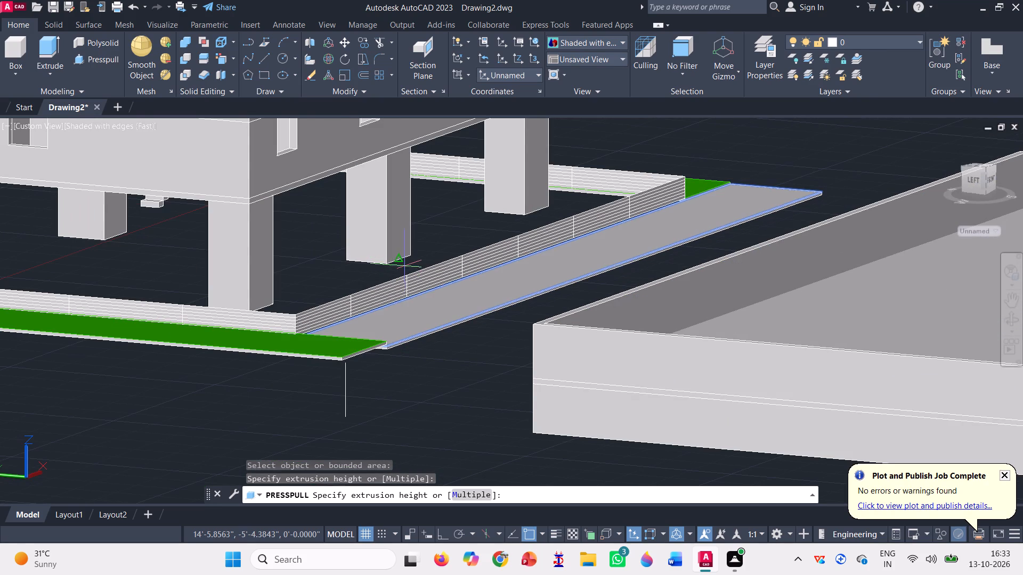
left_click(401, 254)
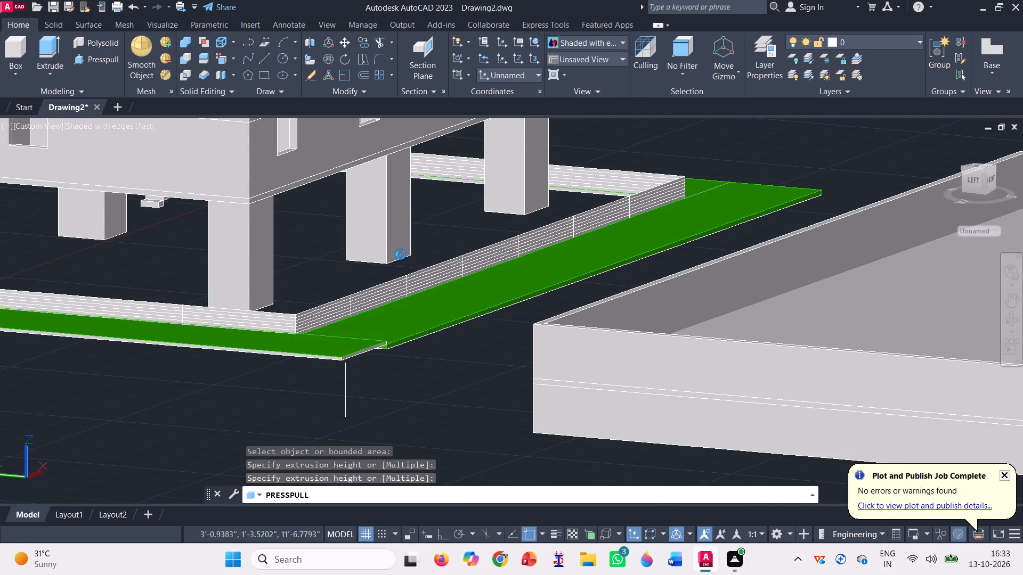
scroll(443, 319, "up", 2)
scroll(362, 361, "up", 2)
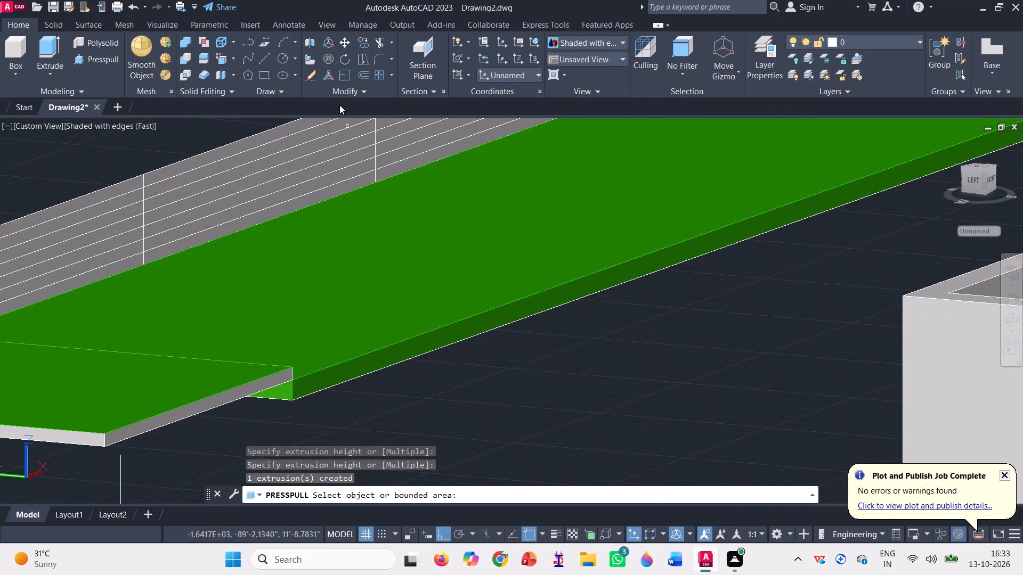
key("Escape")
Move the south perimeter strip up from its top south-west corner to the top corner of the adjoining west strip.
left_click(343, 46)
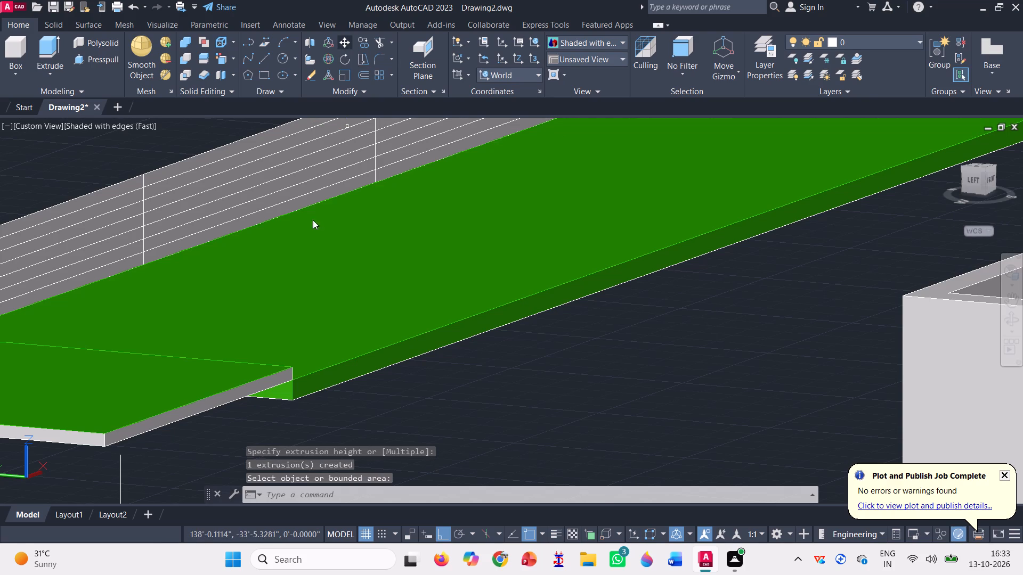
left_click(320, 369)
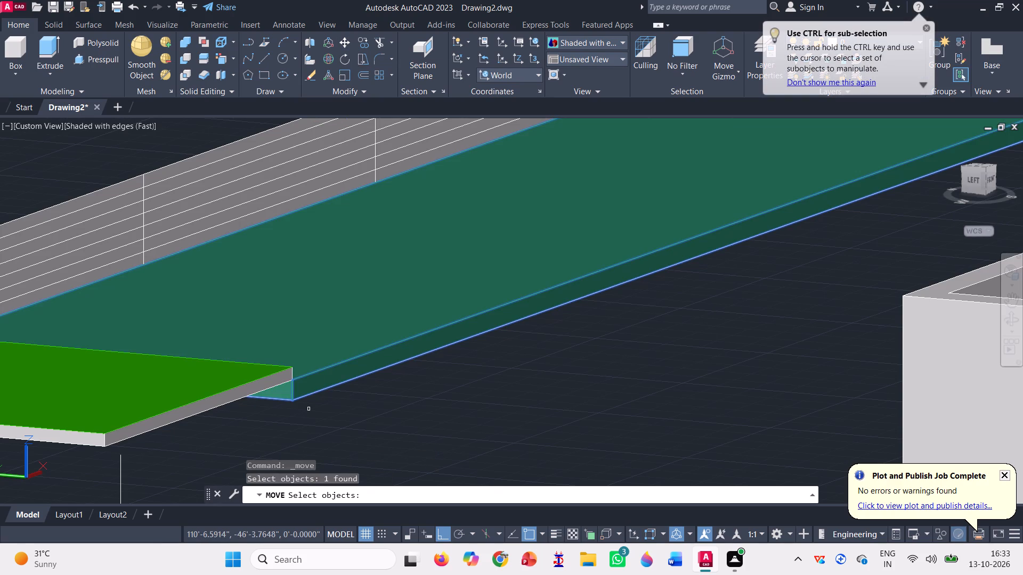
key("space")
scroll(278, 410, "up", 3)
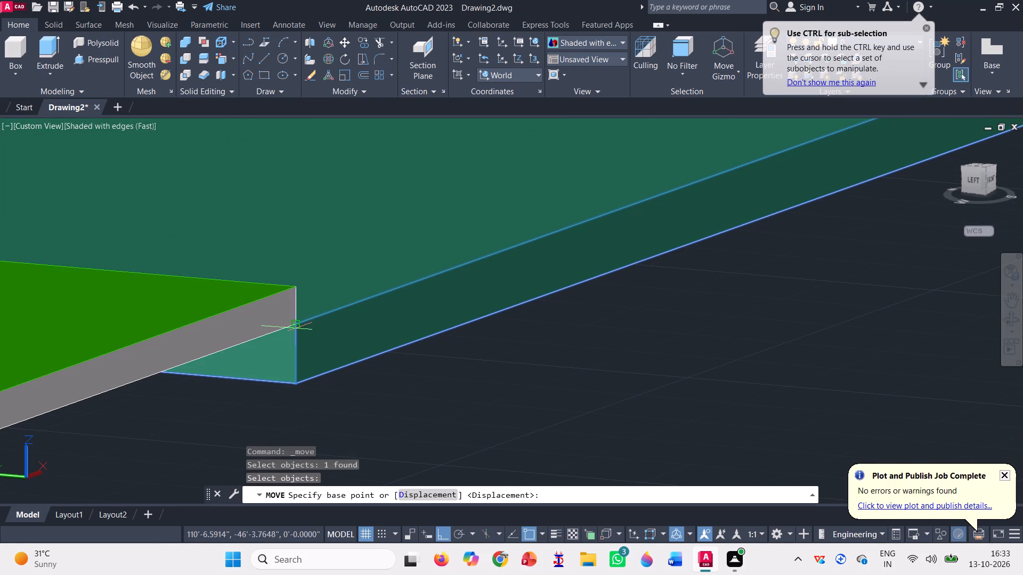
left_click(295, 327)
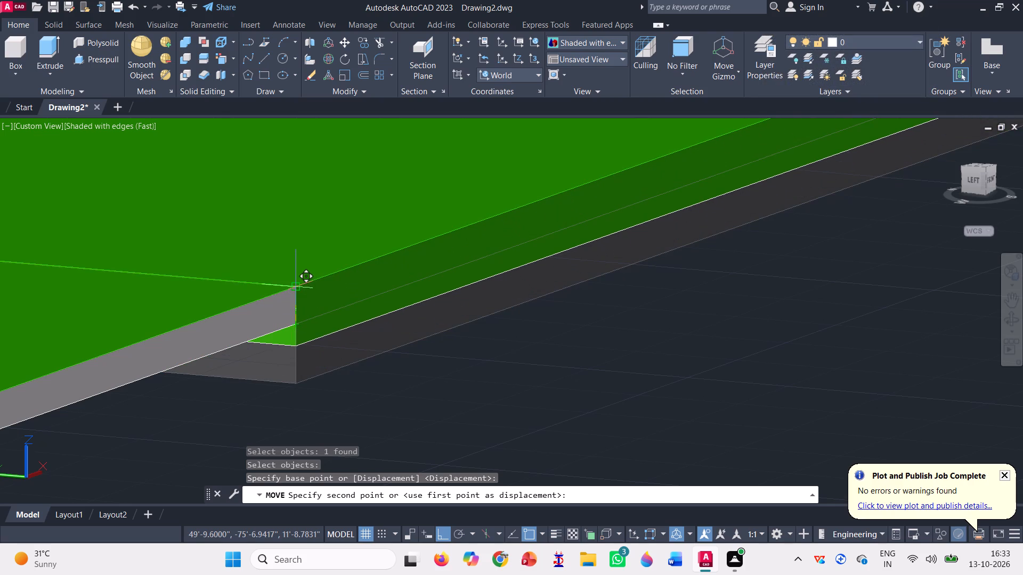
left_click(295, 282)
Move the ground slab and outer wall together straight north, back around the building and the green perimeter strips.
scroll(287, 307, "down", 3)
scroll(392, 336, "down", 6)
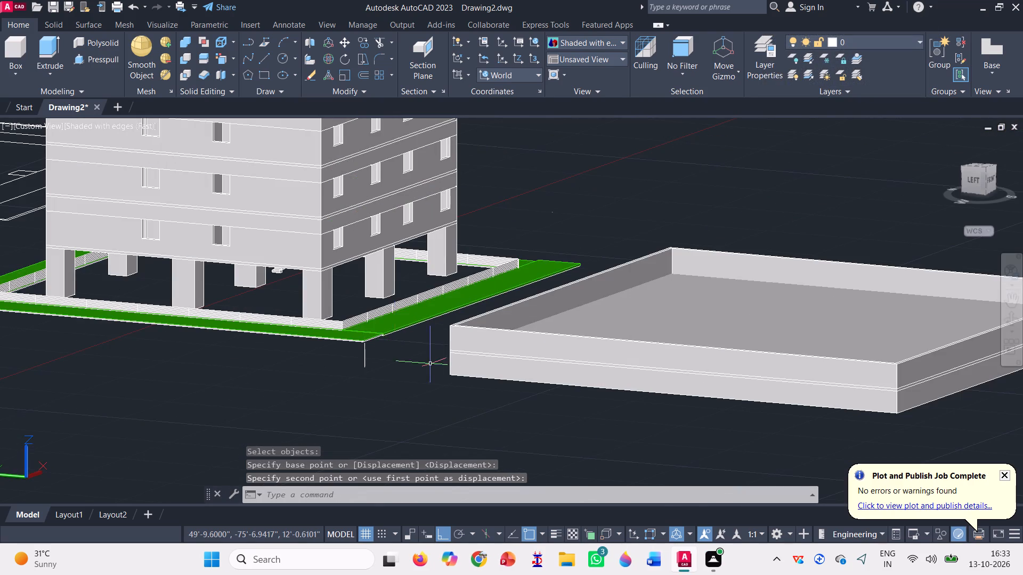
scroll(451, 371, "down", 1)
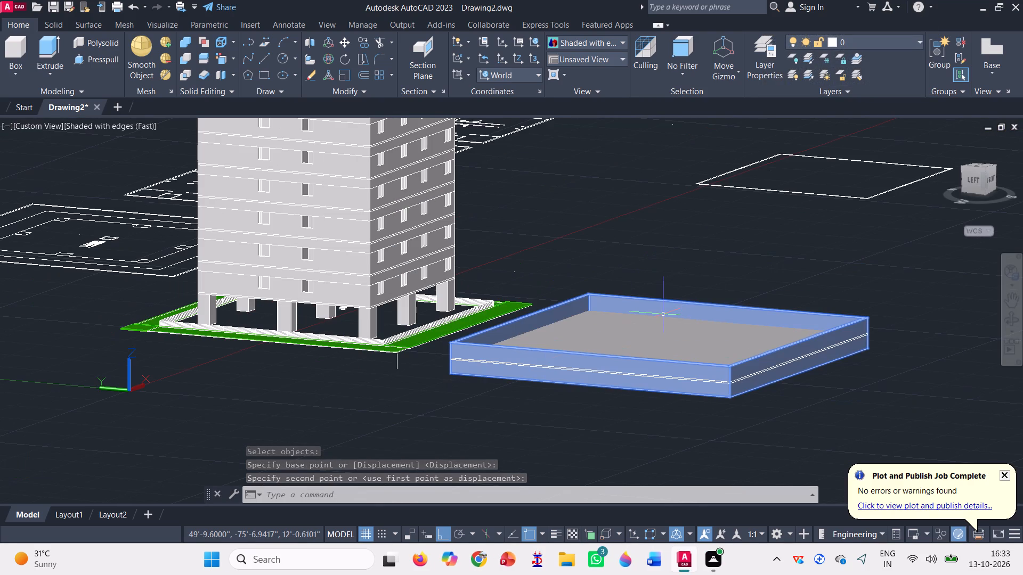
key("Escape")
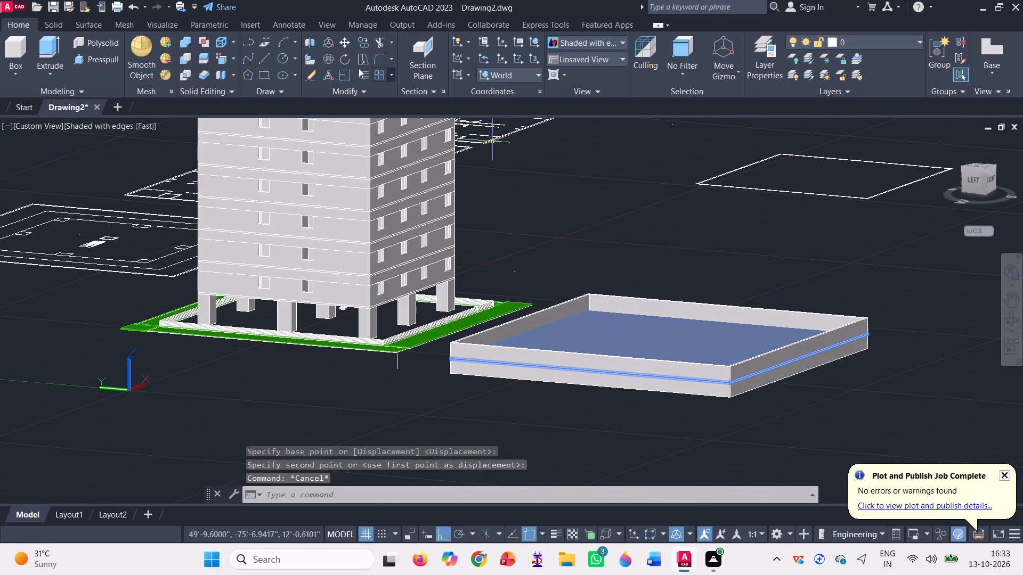
left_click(342, 42)
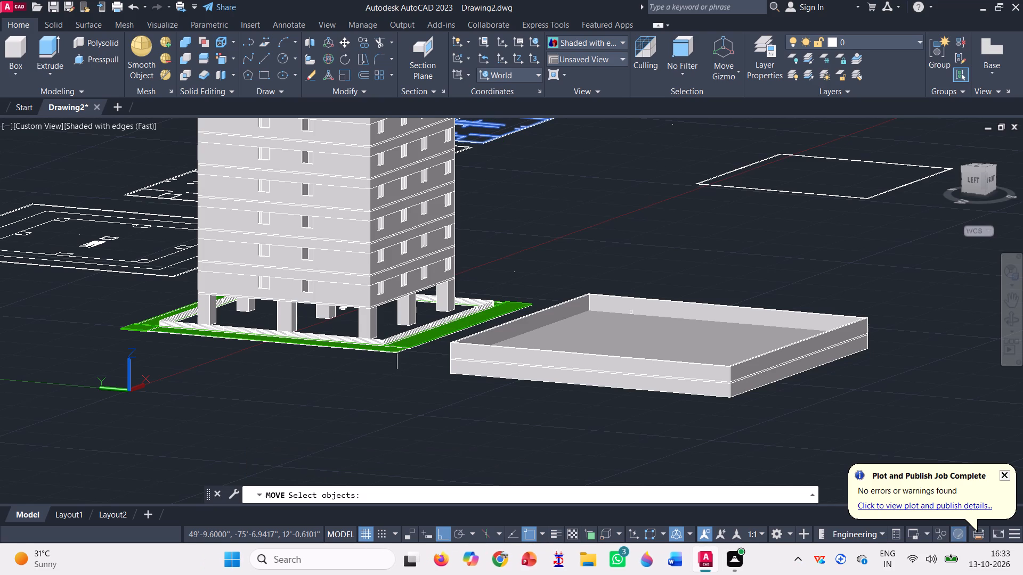
left_click(655, 352)
left_click(654, 387)
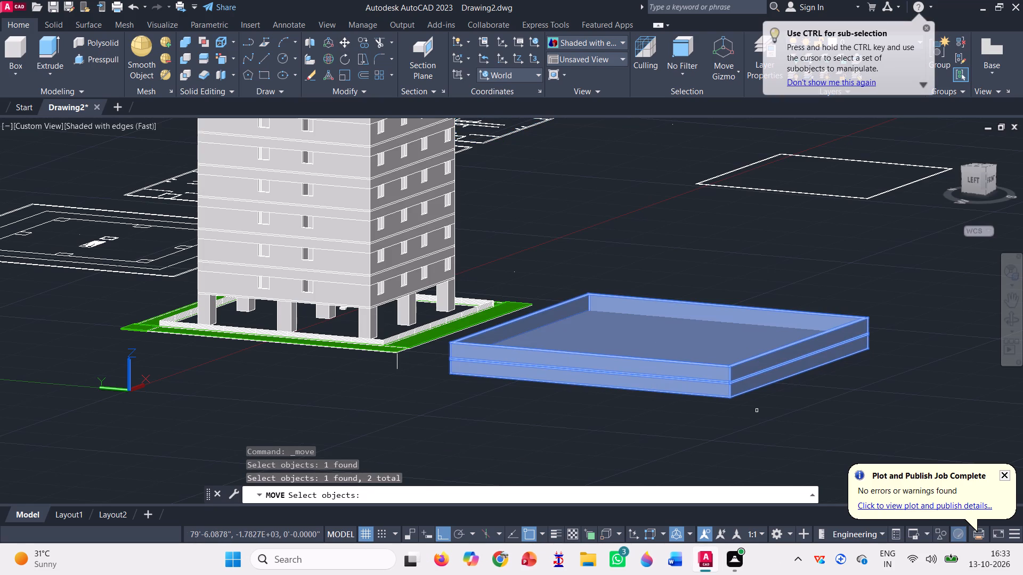
key("space")
scroll(728, 409, "up", 2)
scroll(733, 318, "up", 3)
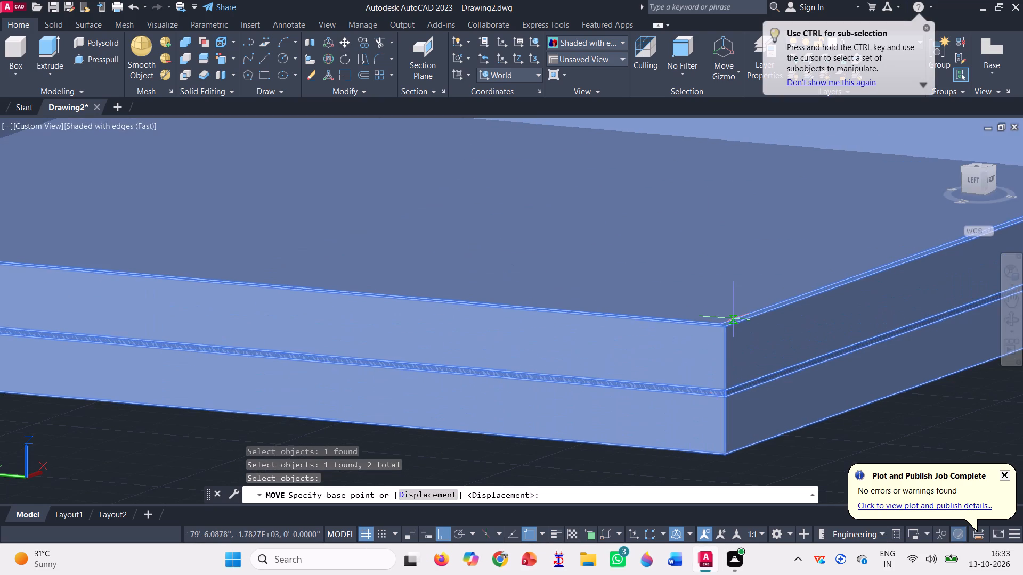
scroll(715, 410, "up", 3)
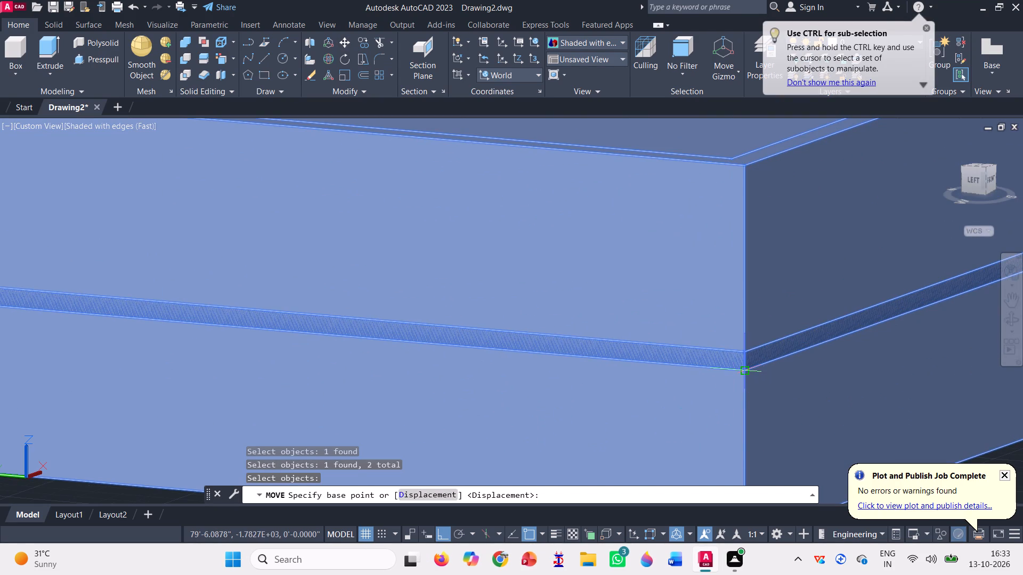
left_click(746, 369)
scroll(762, 282, "down", 6)
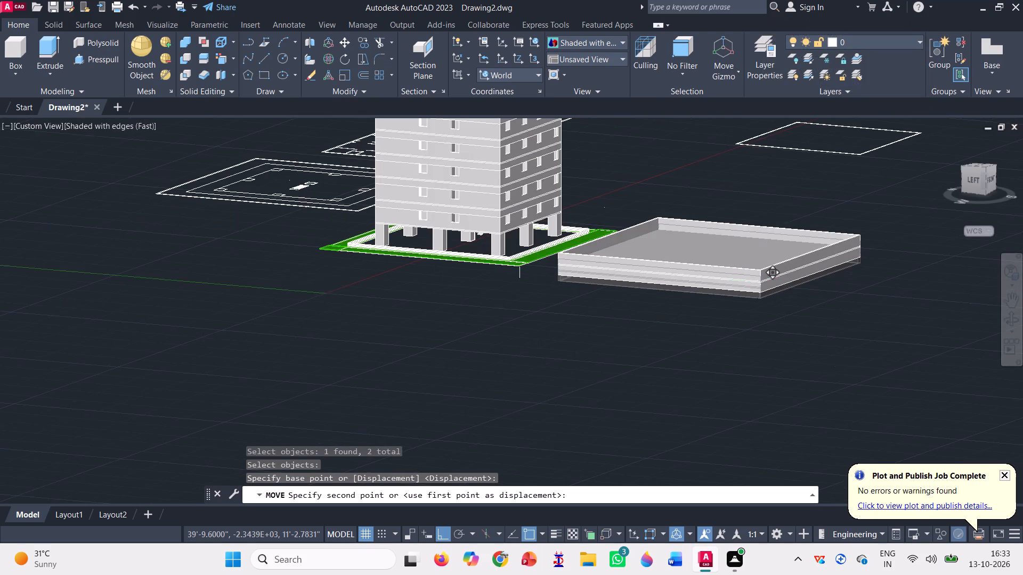
scroll(578, 249, "up", 3)
scroll(439, 311, "up", 3)
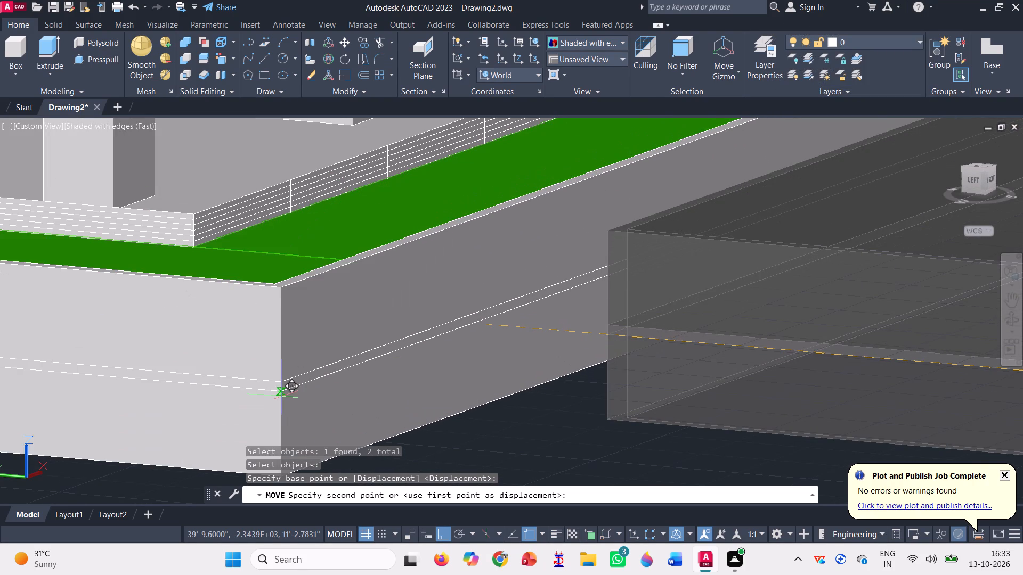
scroll(281, 395, "up", 3)
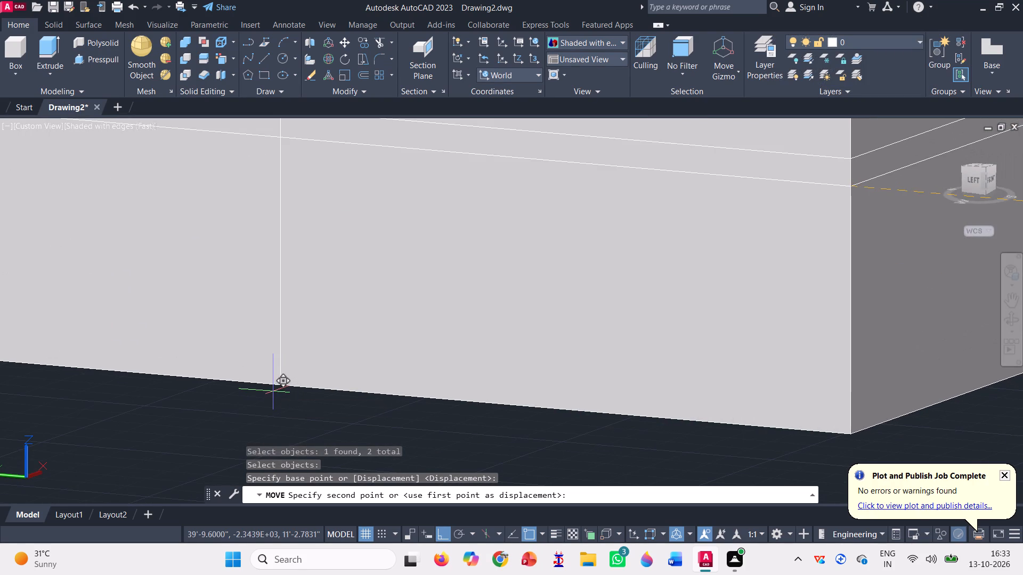
left_click(280, 384)
scroll(280, 382, "down", 7)
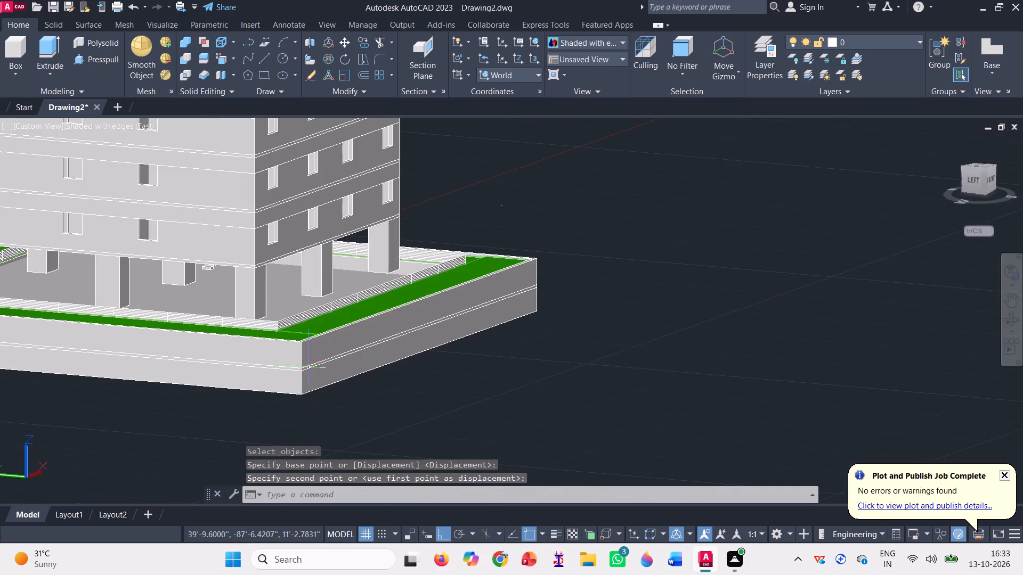
scroll(402, 381, "down", 2)
key("Escape")
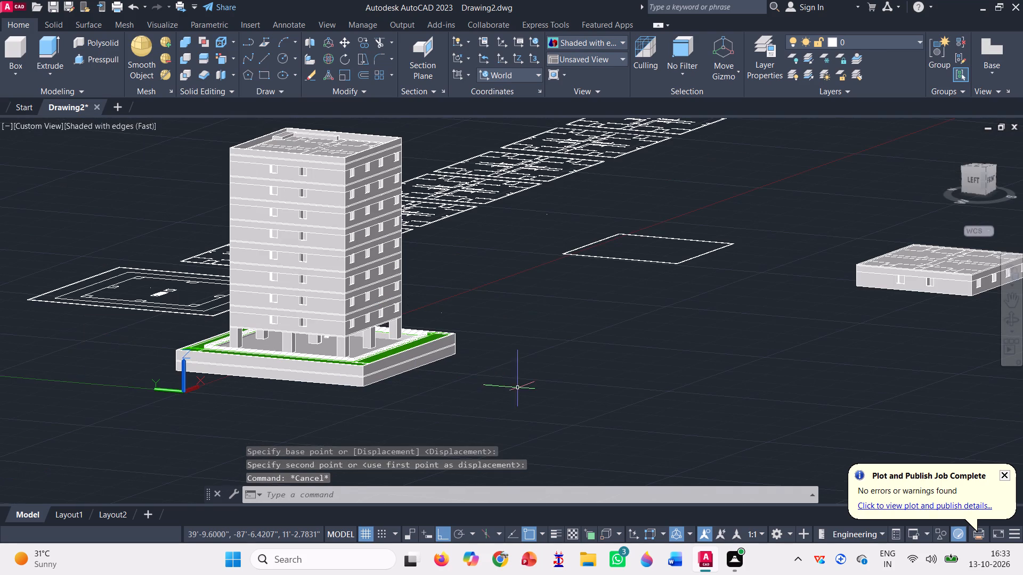
Delete the spare single-storey 3D floor model standing apart to the south-east of the building.
scroll(519, 385, "down", 1)
left_click(797, 384)
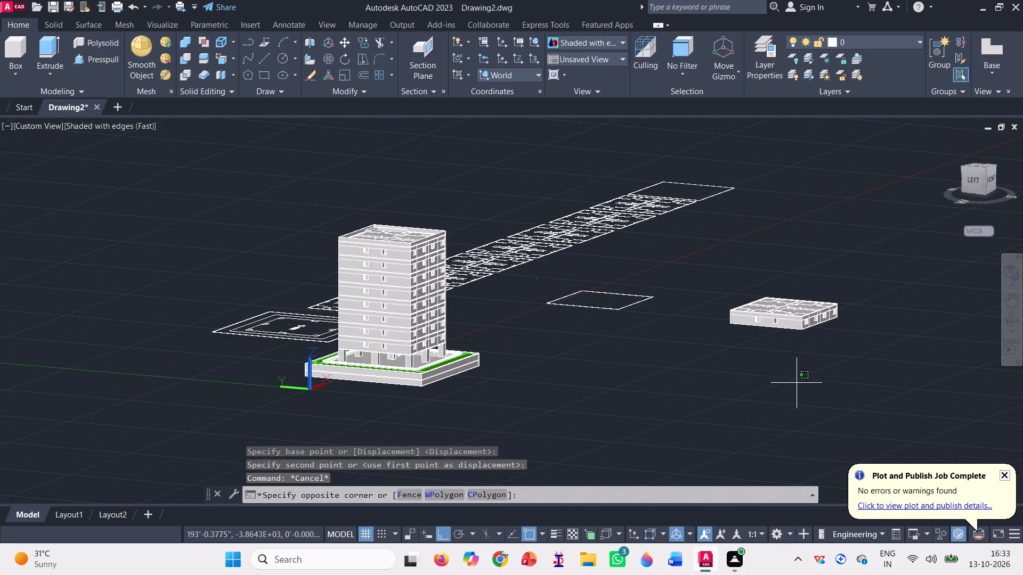
left_click(748, 241)
key("Delete")
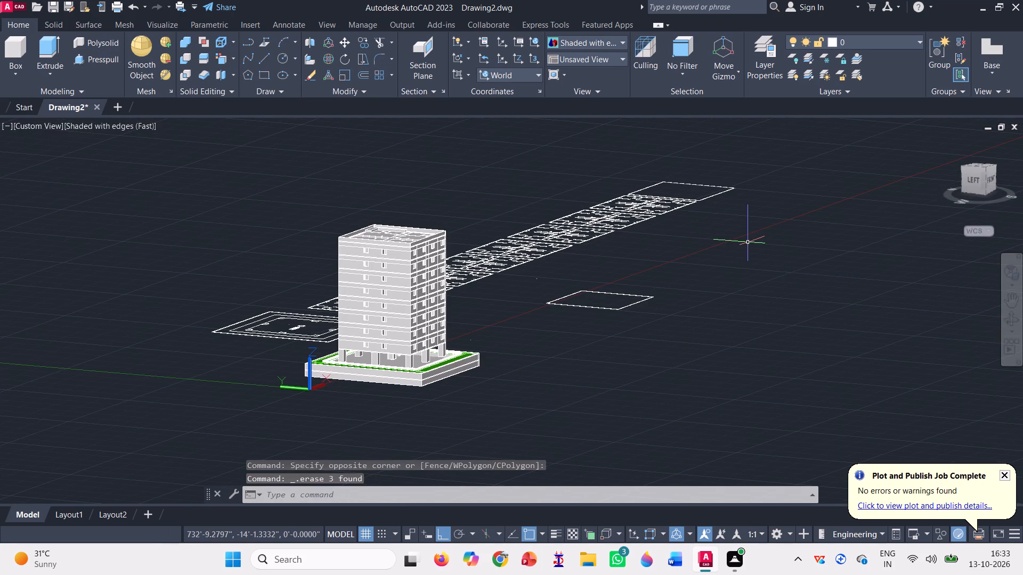
Delete the empty rectangular outline lying apart from the building and the row of floor plans.
left_click(640, 343)
left_click(584, 286)
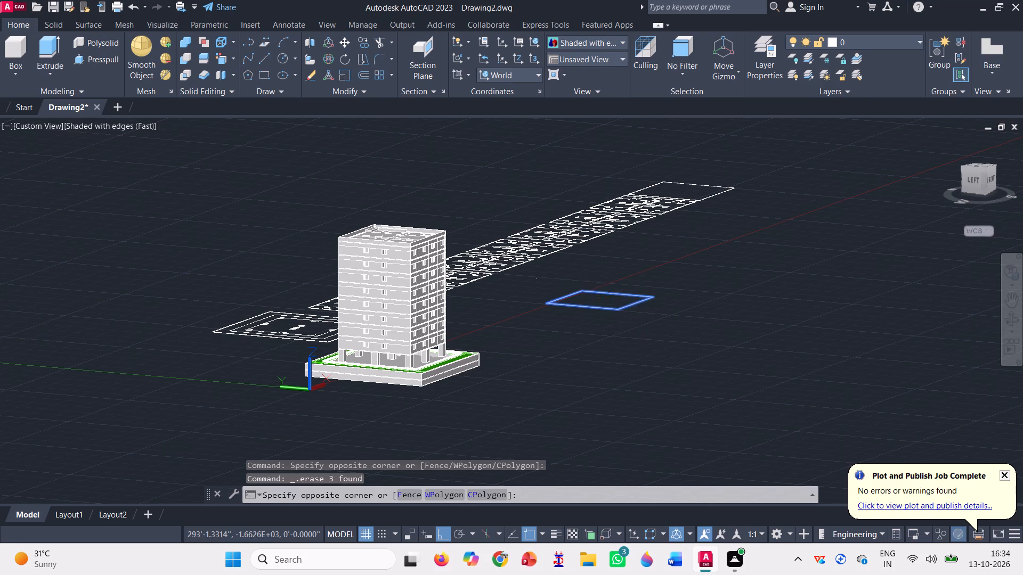
key("Delete")
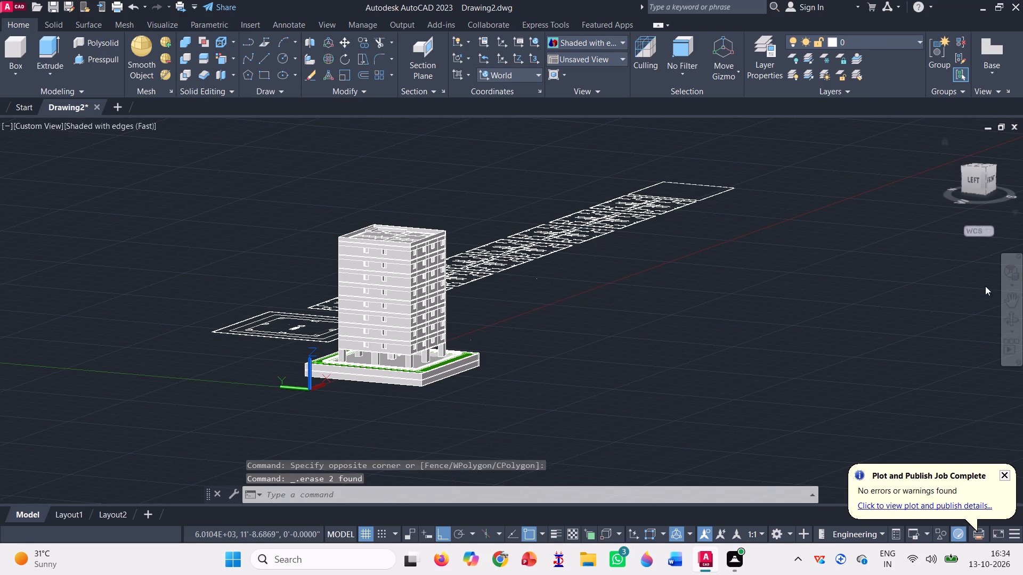
Colour the ground slab's top face beneath the building dark grey, using index color 251.
left_click(1012, 314)
left_click_drag(637, 362, 631, 381)
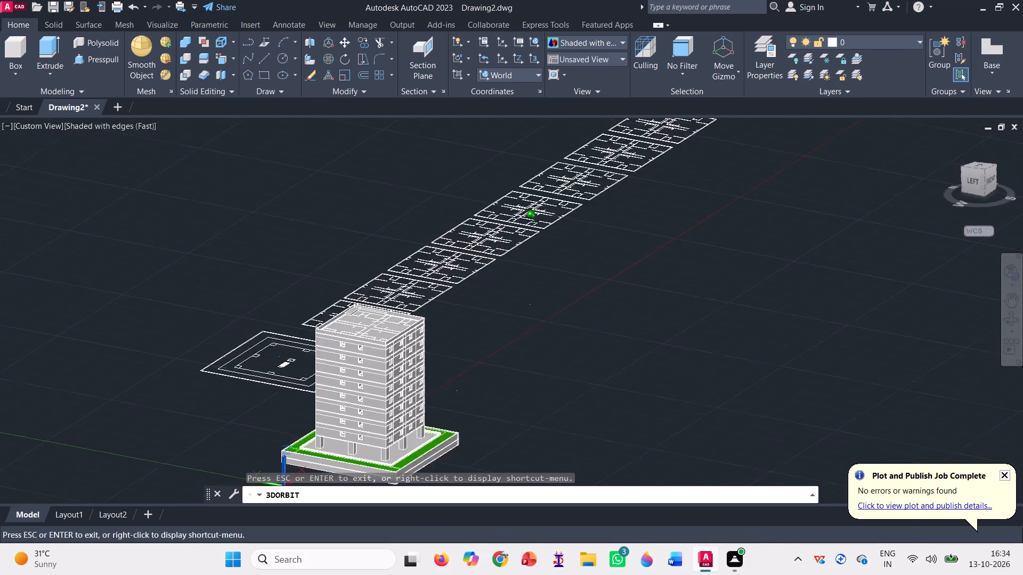
left_click_drag(631, 381, 624, 392)
scroll(613, 349, "down", 6)
scroll(492, 467, "up", 3)
scroll(429, 449, "up", 6)
key("Escape")
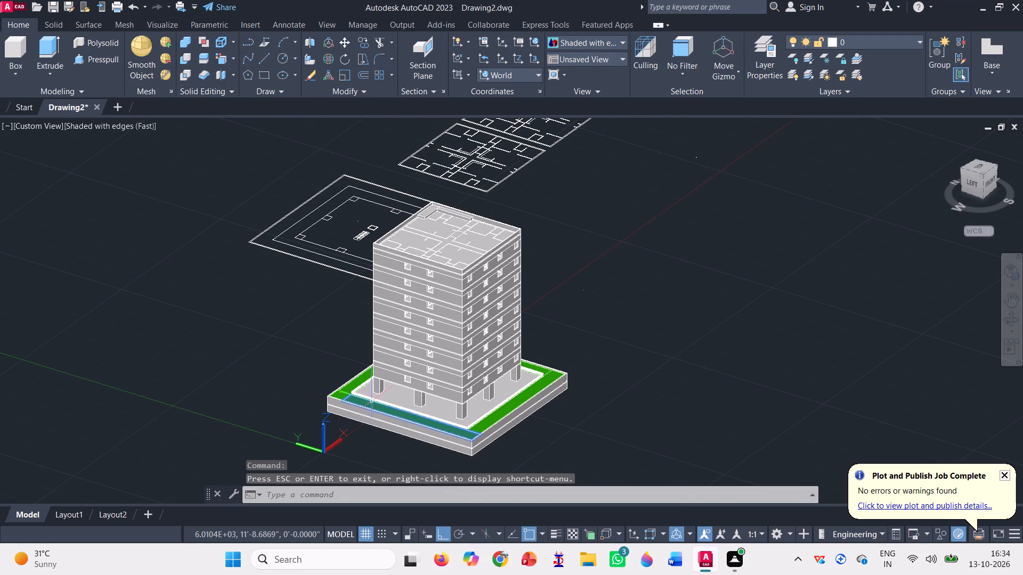
left_click(222, 62)
scroll(368, 397, "up", 2)
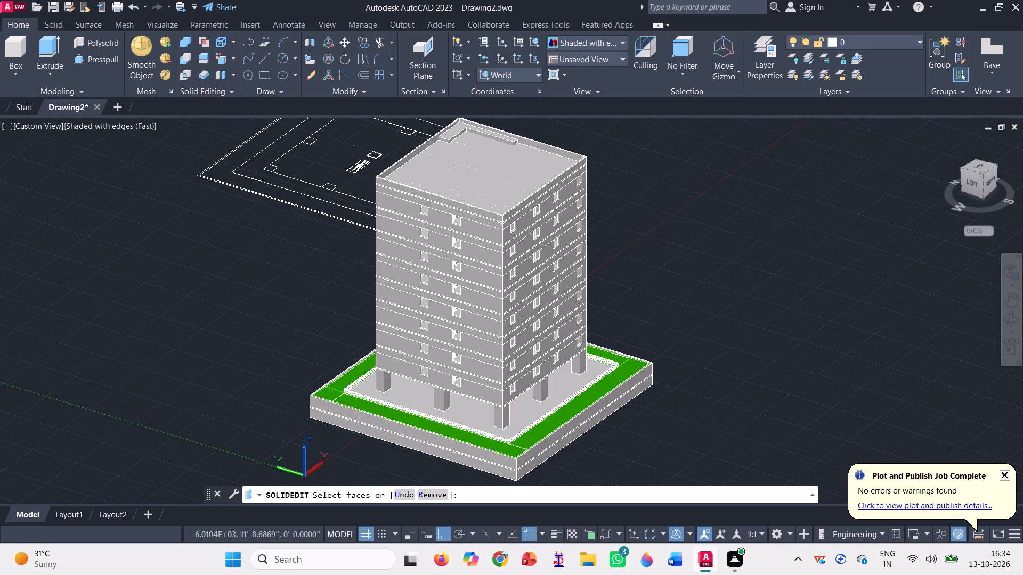
left_click(405, 389)
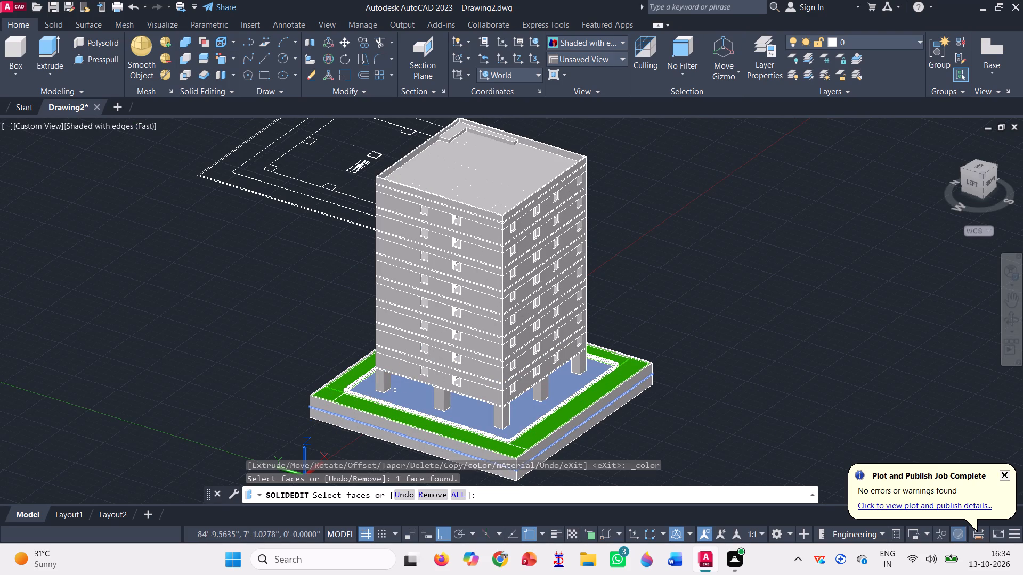
key("Return")
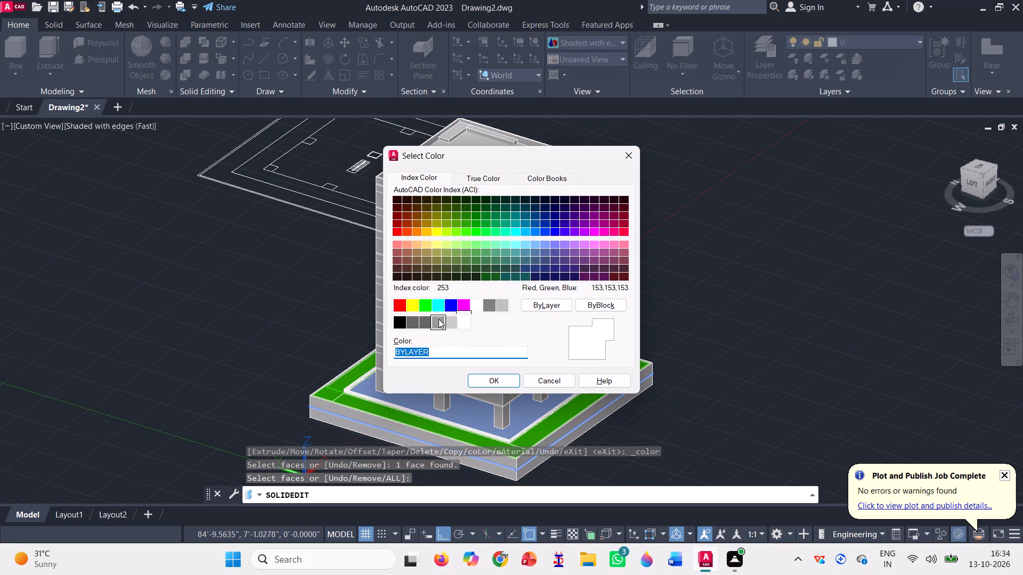
left_click(412, 322)
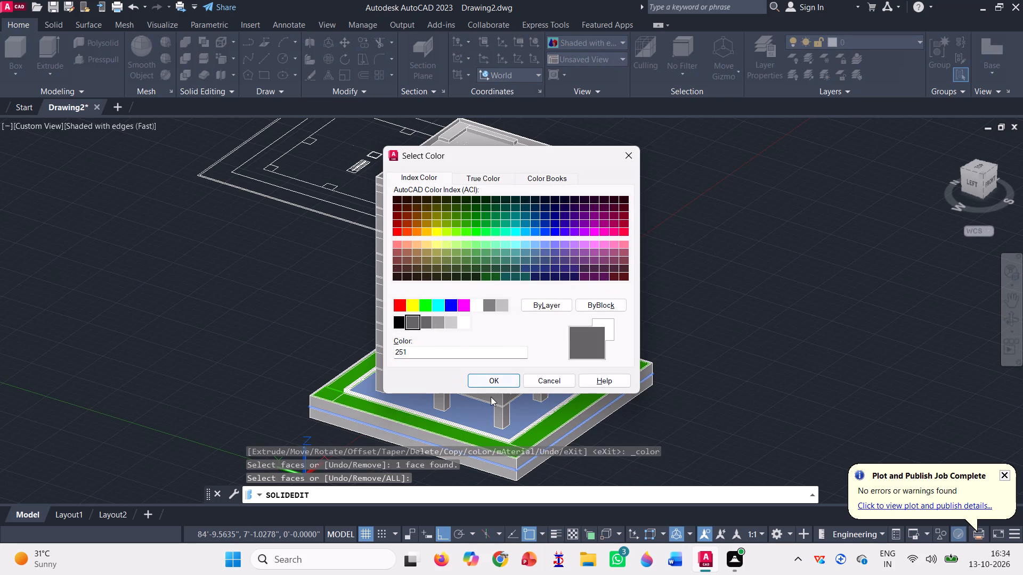
left_click(489, 382)
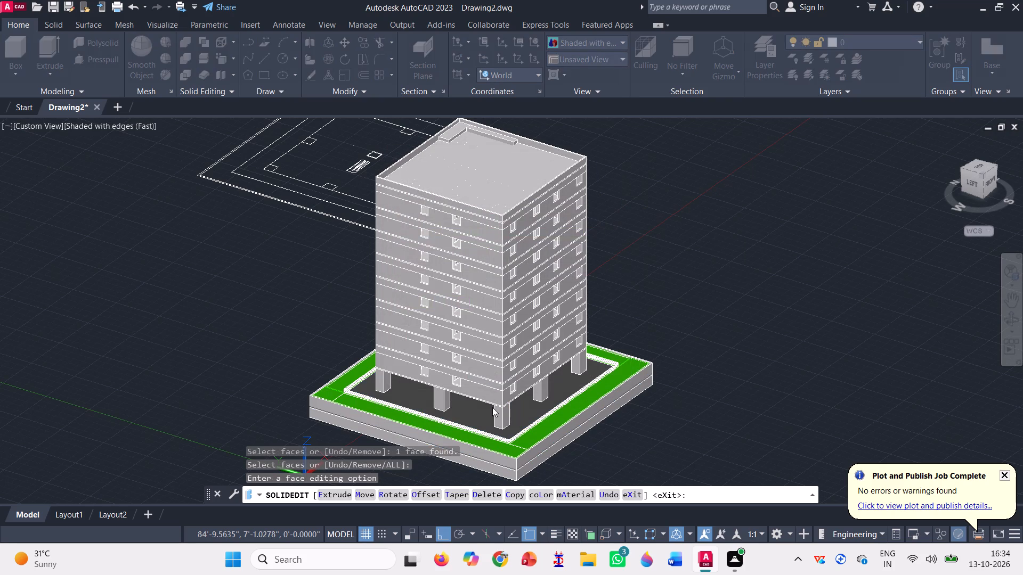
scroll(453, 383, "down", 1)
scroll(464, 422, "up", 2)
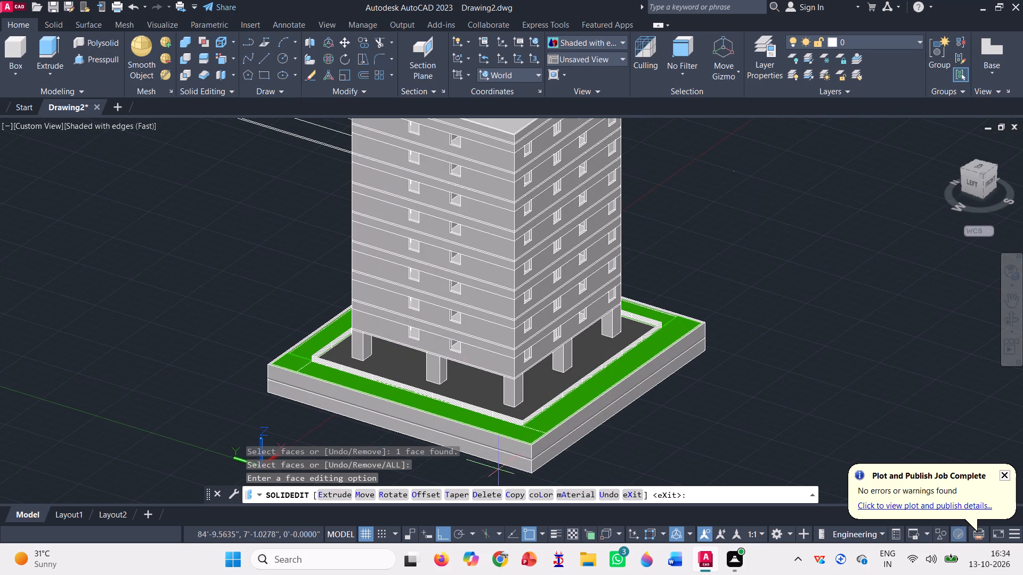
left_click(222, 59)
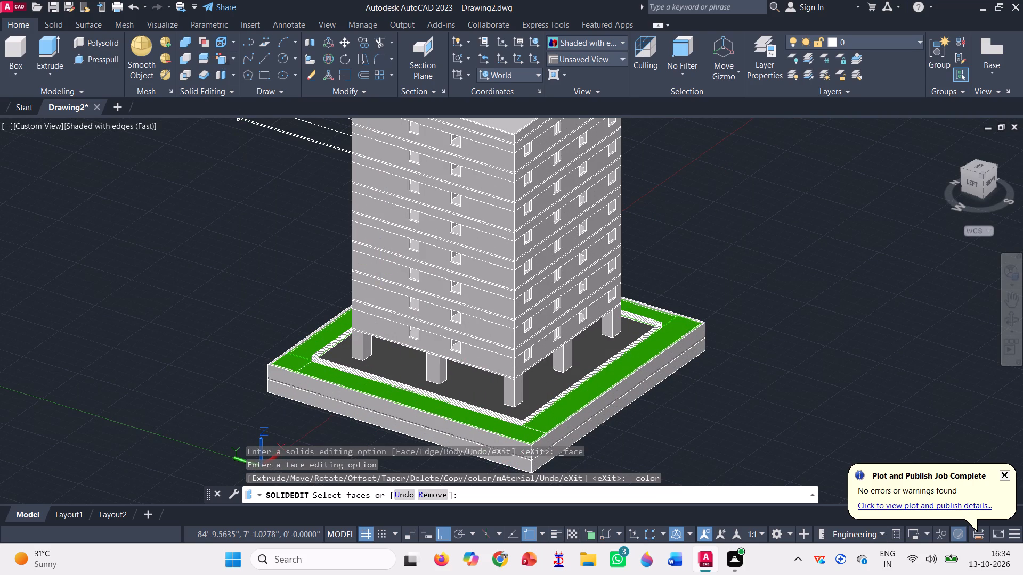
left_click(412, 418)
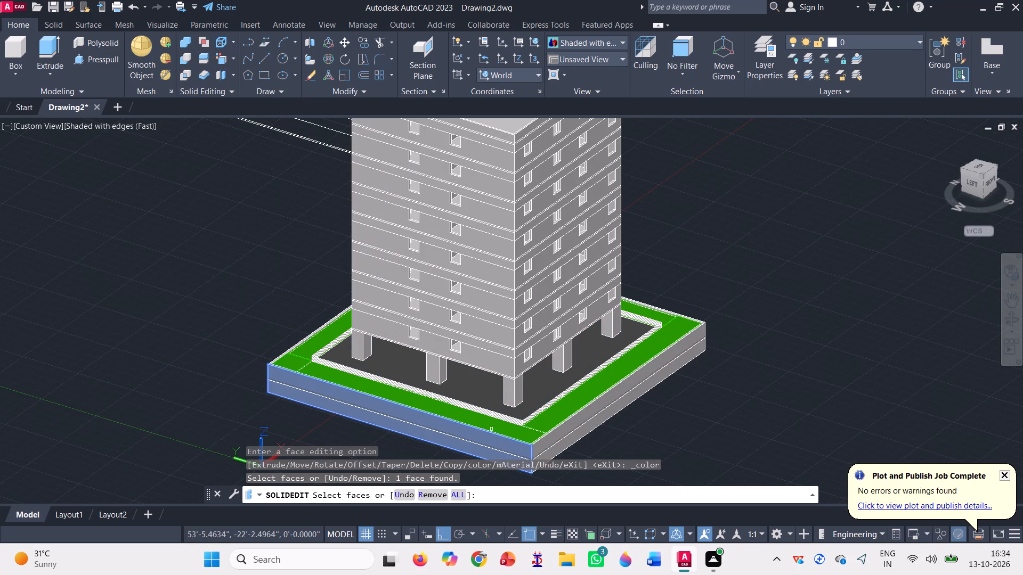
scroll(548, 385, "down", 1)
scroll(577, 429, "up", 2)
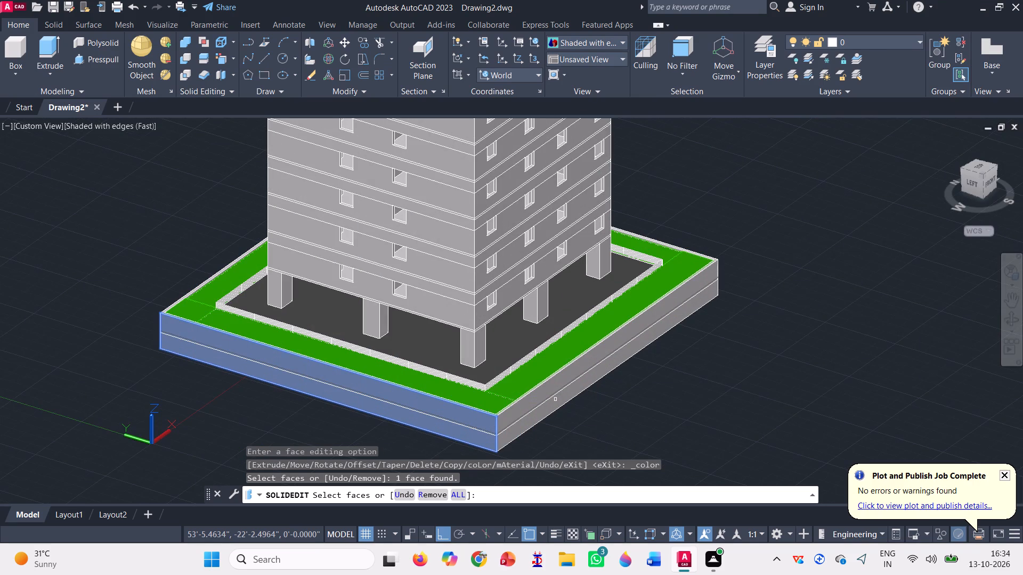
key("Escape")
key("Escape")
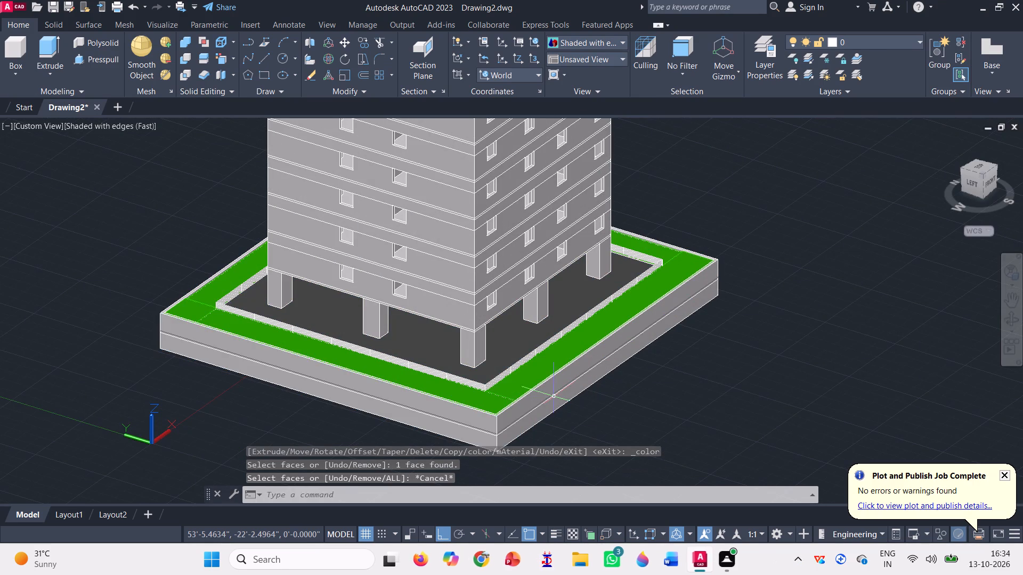
Colour the outer side faces of the perimeter wall around the green strips dark grey on all four sides, using index color 251.
left_click(513, 418)
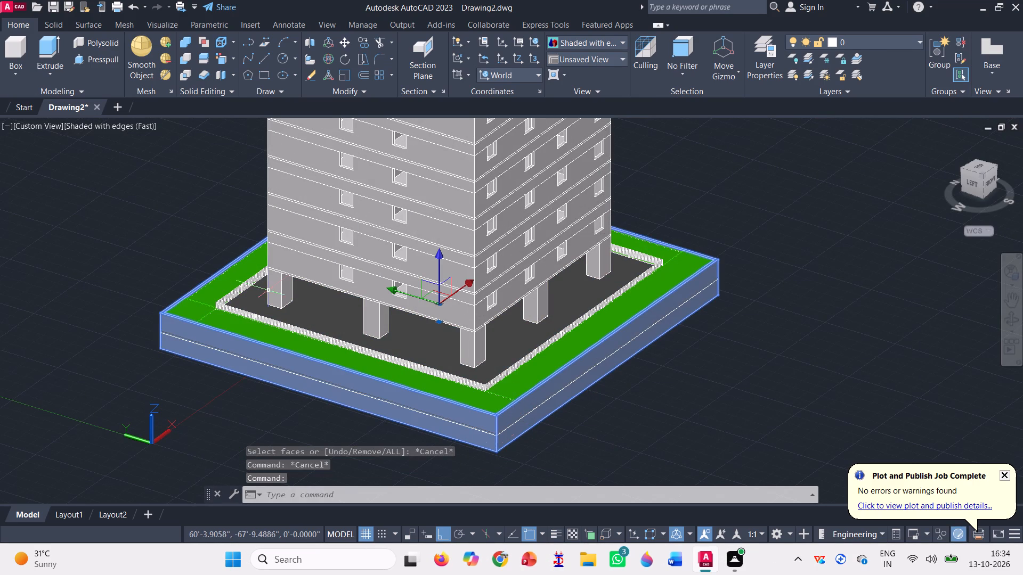
left_click(217, 62)
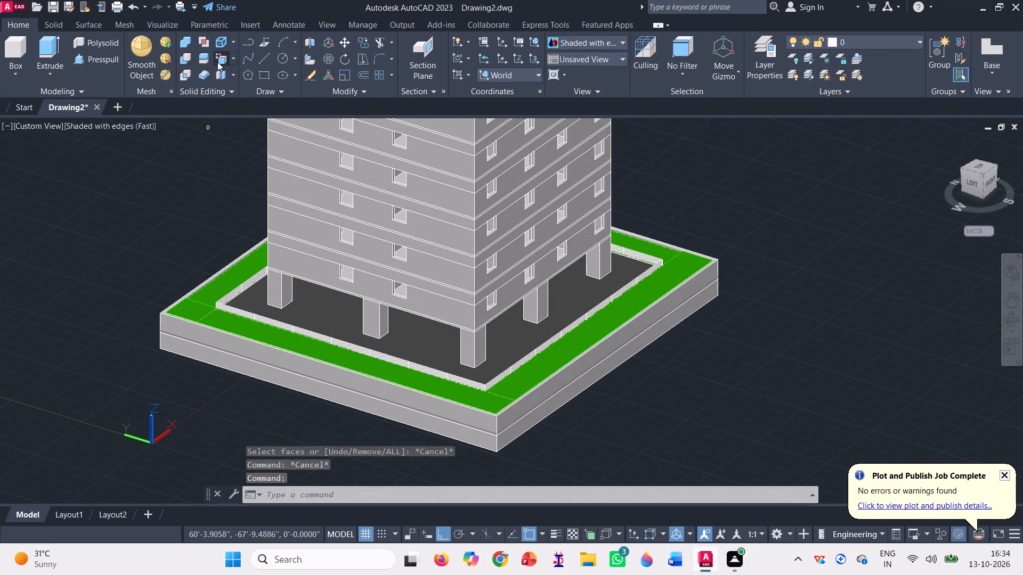
left_click(477, 442)
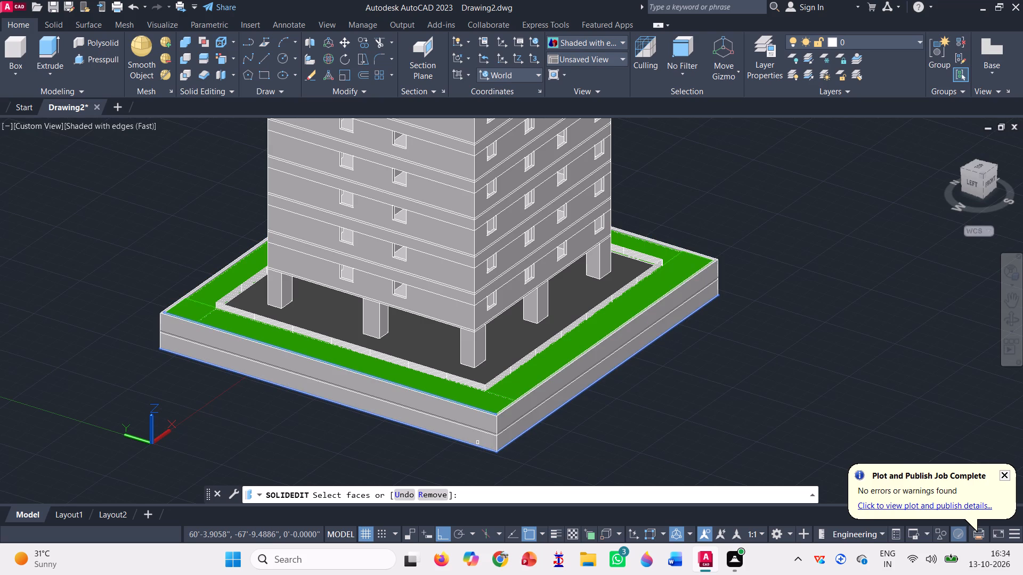
left_click(499, 423)
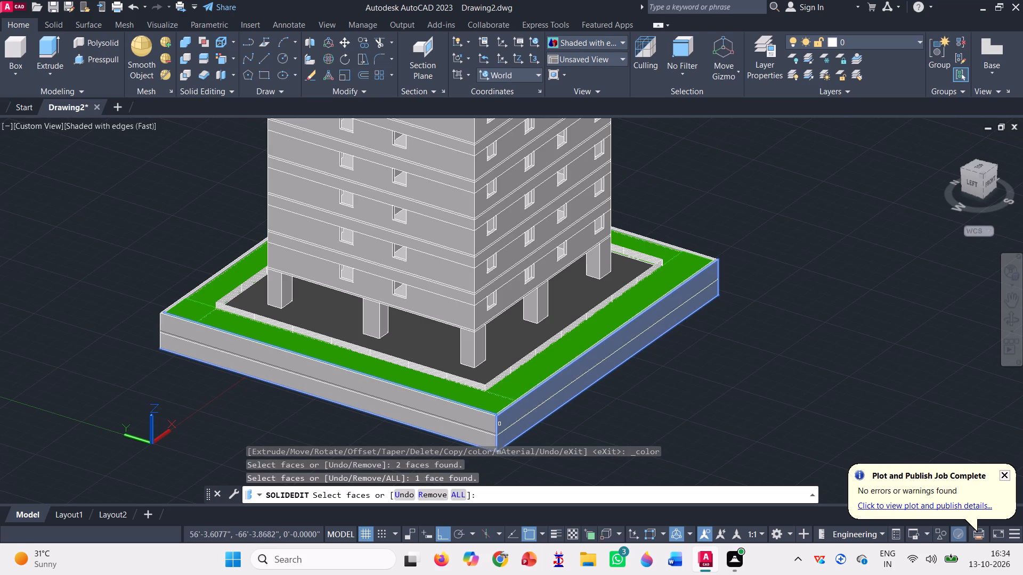
left_click(481, 431)
scroll(492, 421, "down", 1)
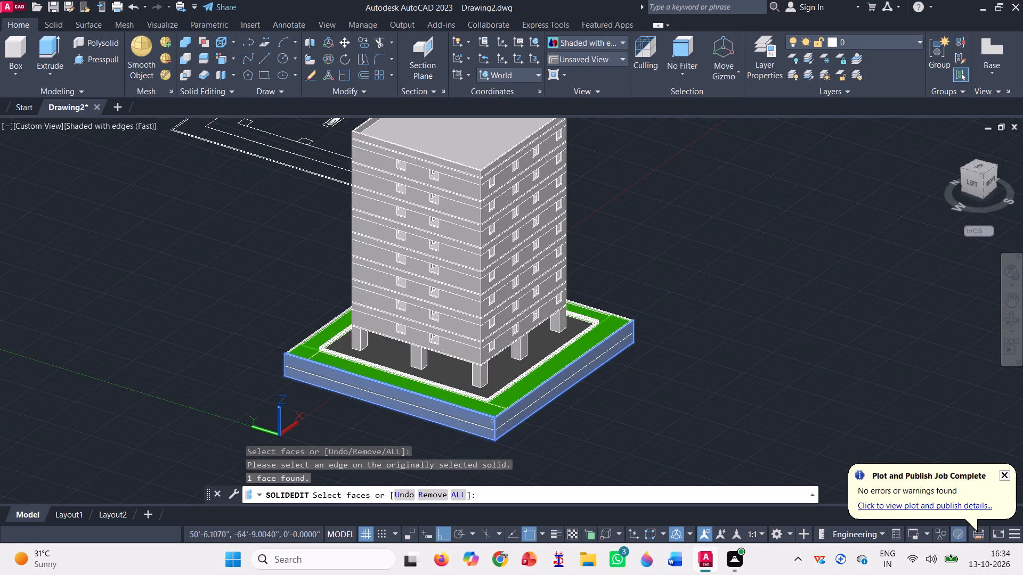
left_click(1010, 311)
left_click_drag(643, 380, 466, 363)
scroll(280, 190, "up", 6)
left_click_drag(484, 330, 338, 343)
key("Escape")
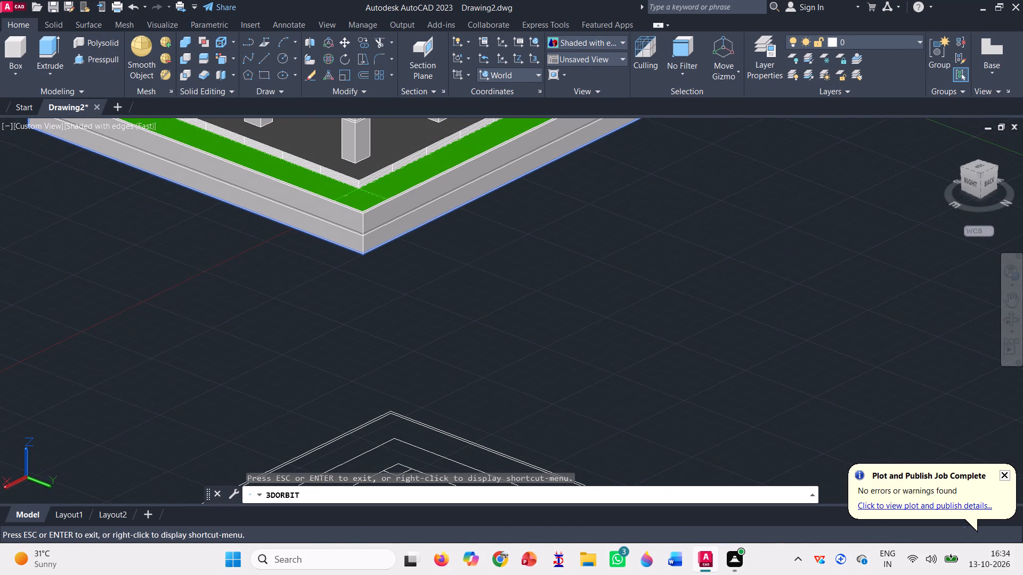
left_click(332, 216)
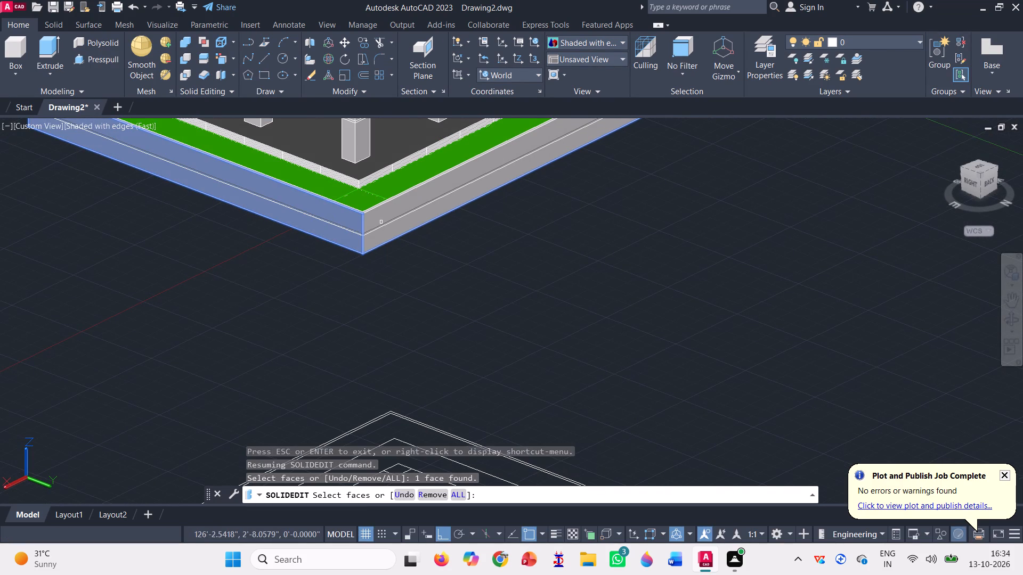
left_click(381, 219)
scroll(419, 269, "down", 2)
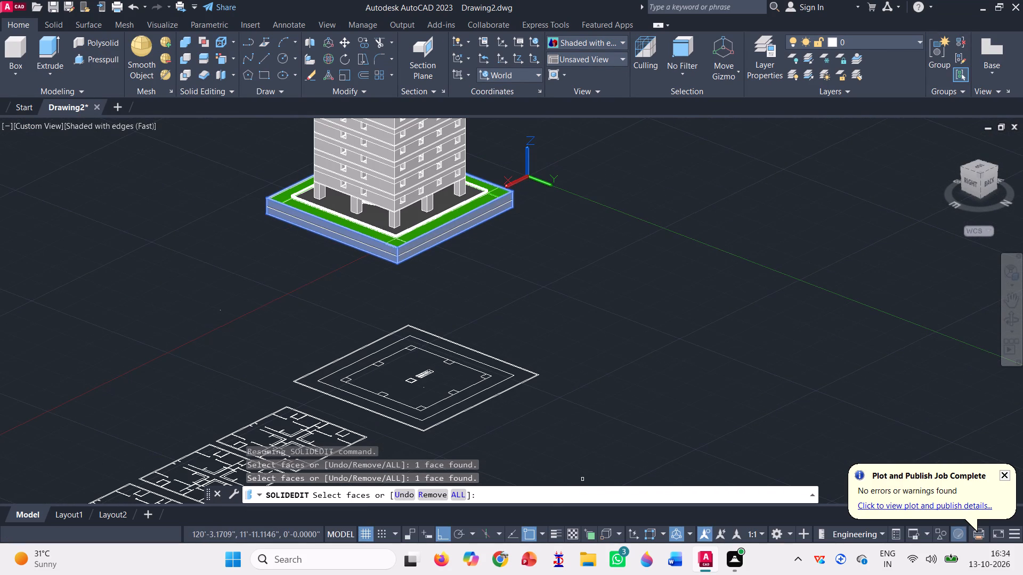
key("Return")
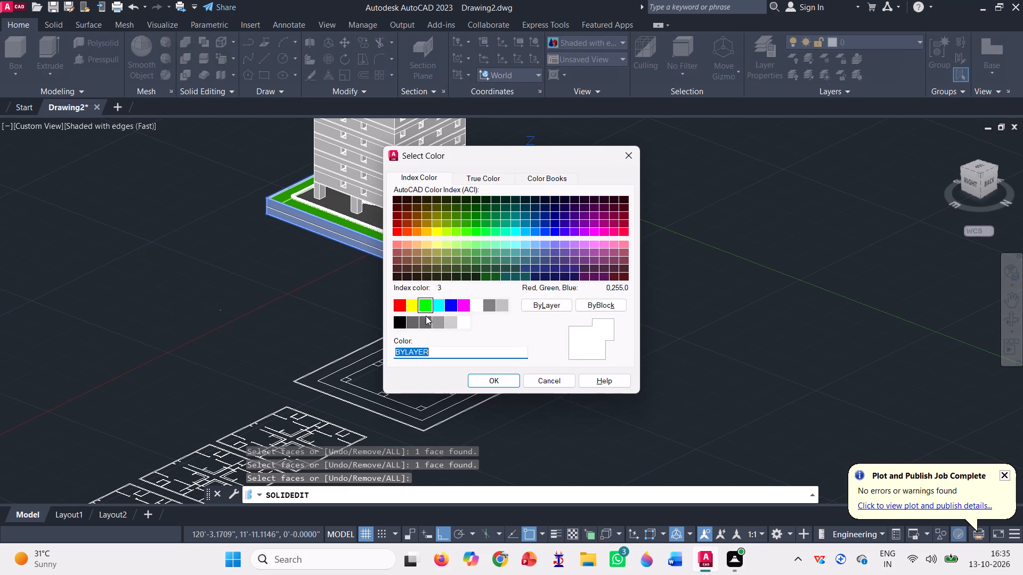
left_click(416, 320)
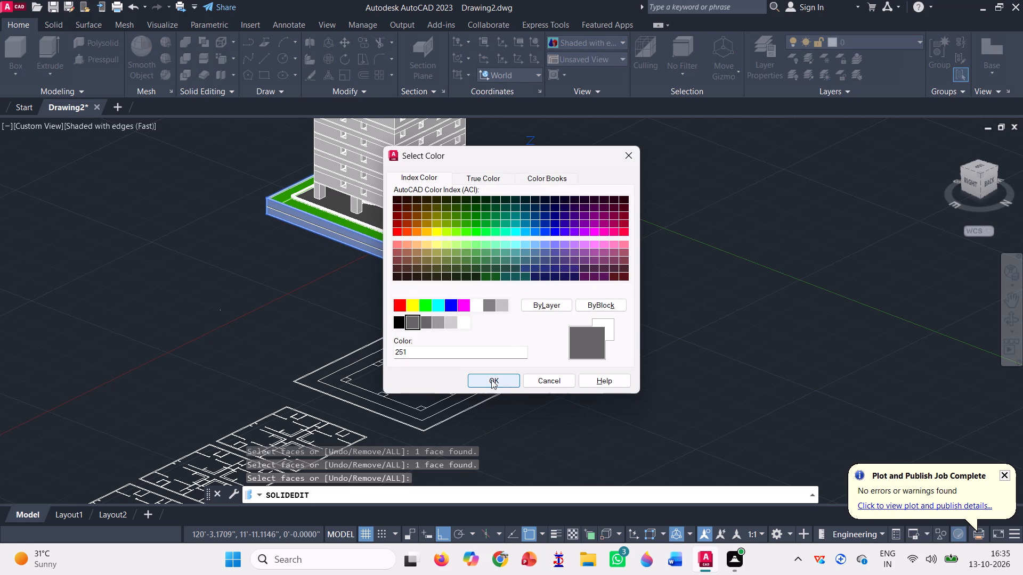
left_click(491, 380)
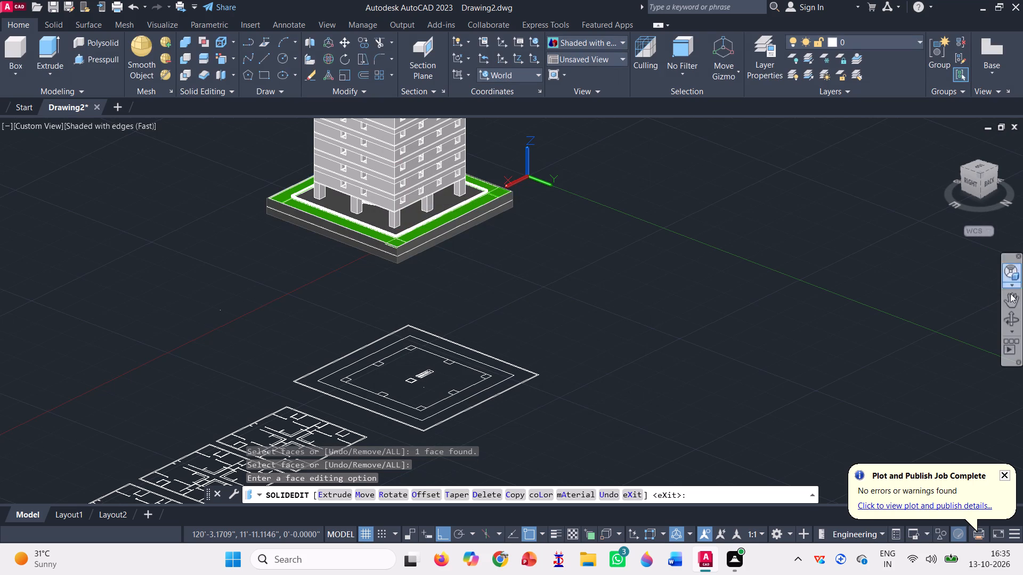
Examine the building, its coloured base and the roof from several sides.
left_click(1014, 317)
left_click_drag(334, 323, 431, 270)
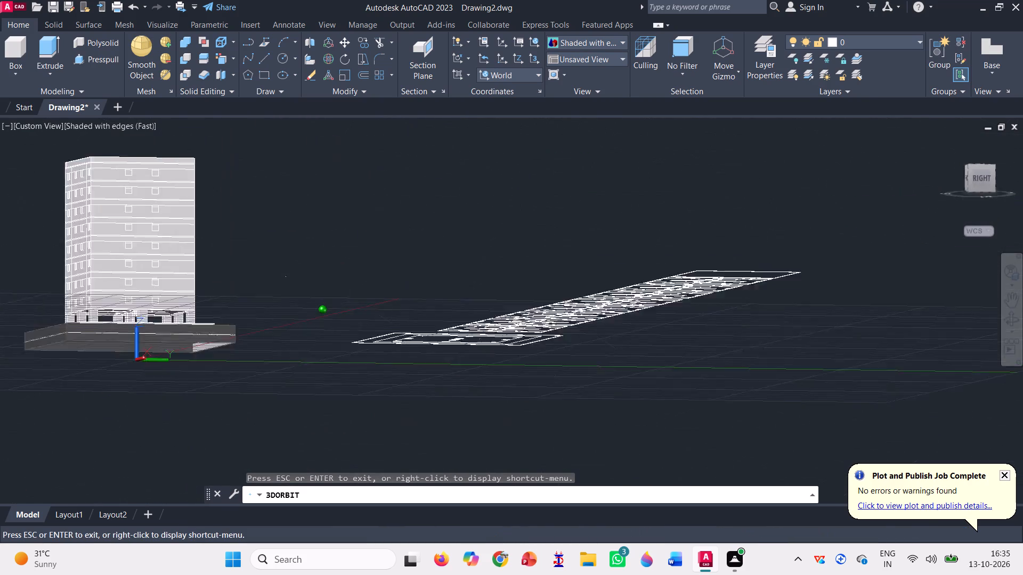
left_click_drag(431, 270, 580, 302)
scroll(379, 274, "down", 2)
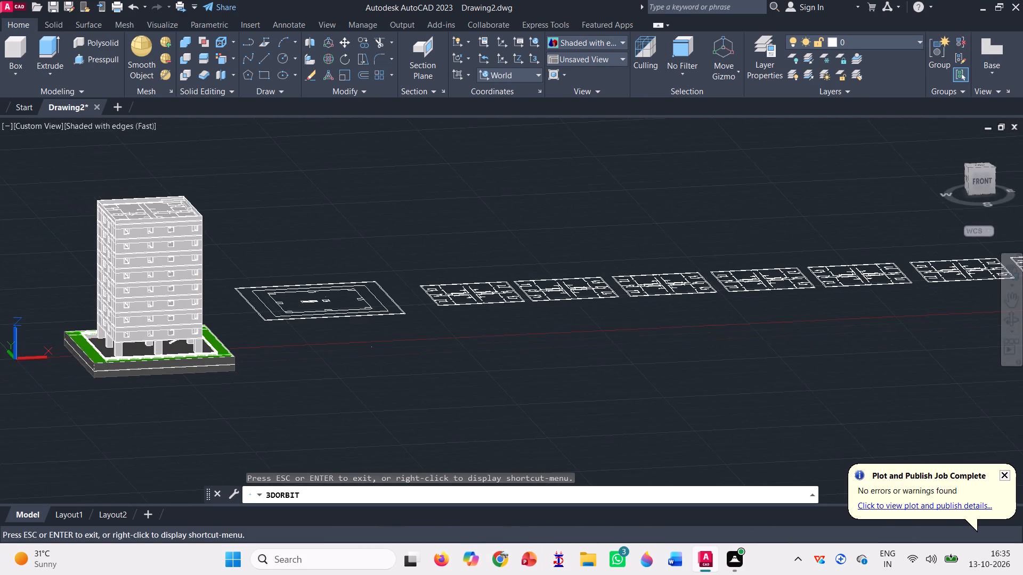
left_click_drag(108, 420, 151, 430)
scroll(151, 431, "up", 2)
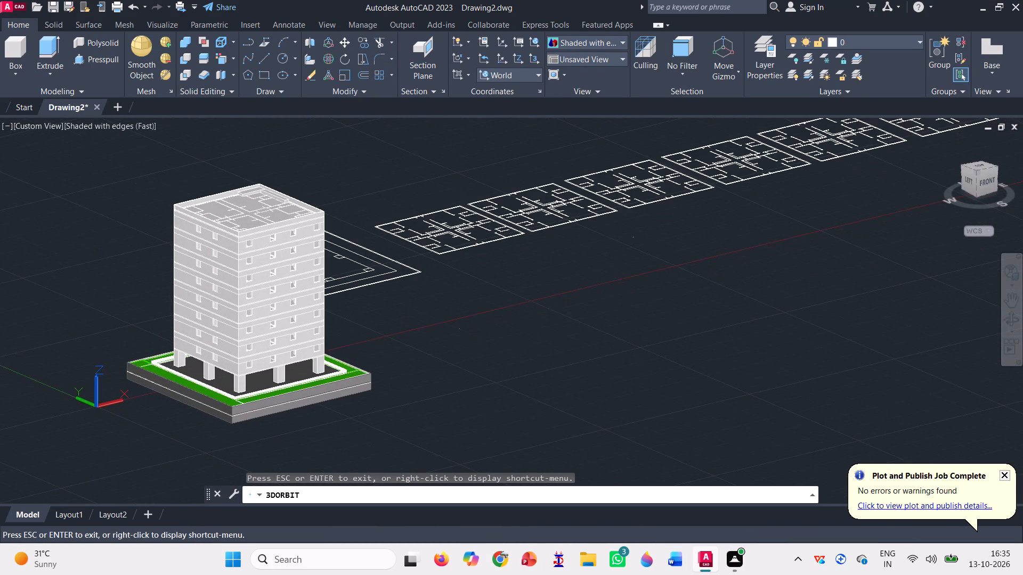
left_click_drag(386, 316, 395, 333)
scroll(360, 304, "down", 2)
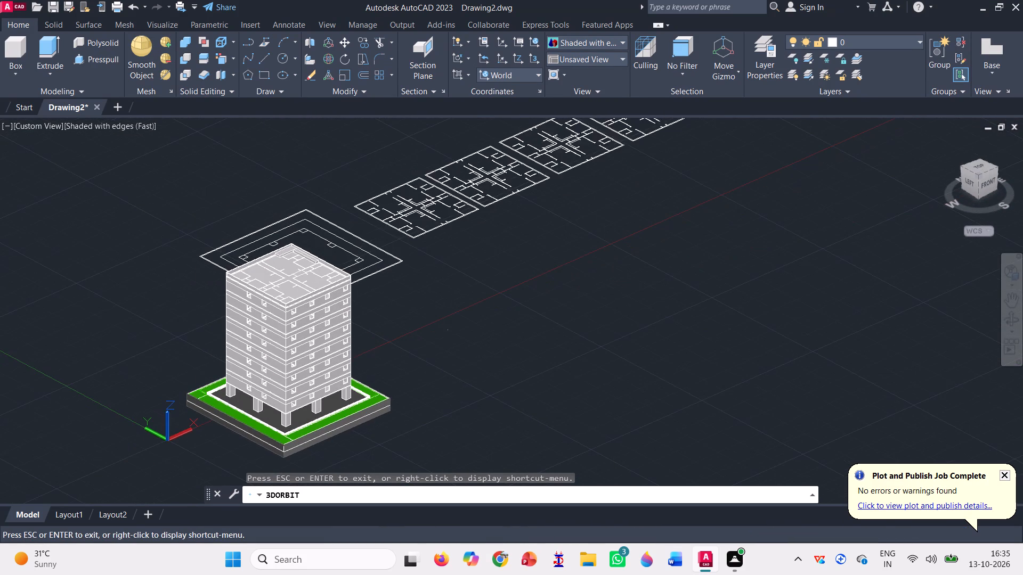
scroll(323, 443, "up", 4)
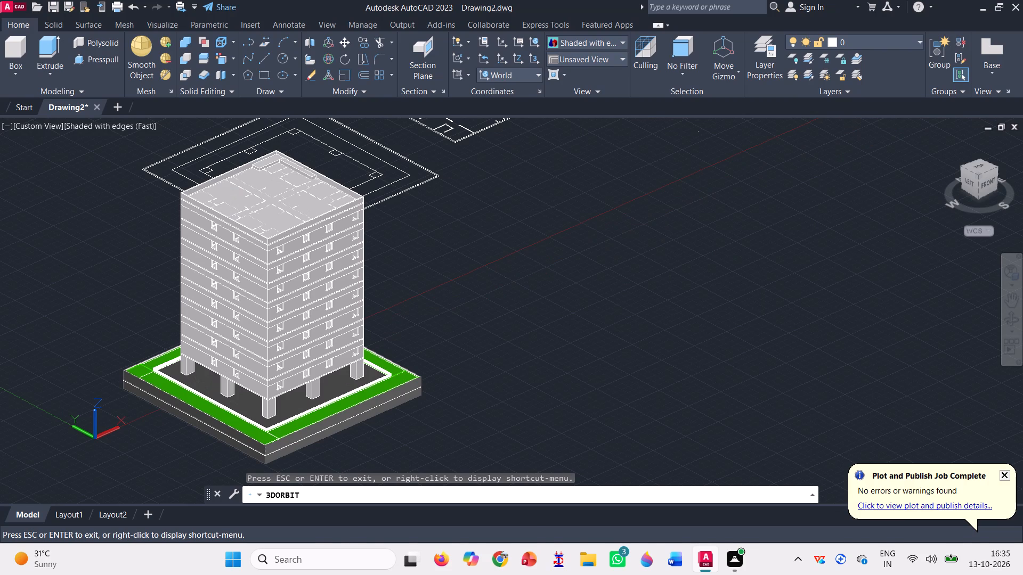
key("Escape")
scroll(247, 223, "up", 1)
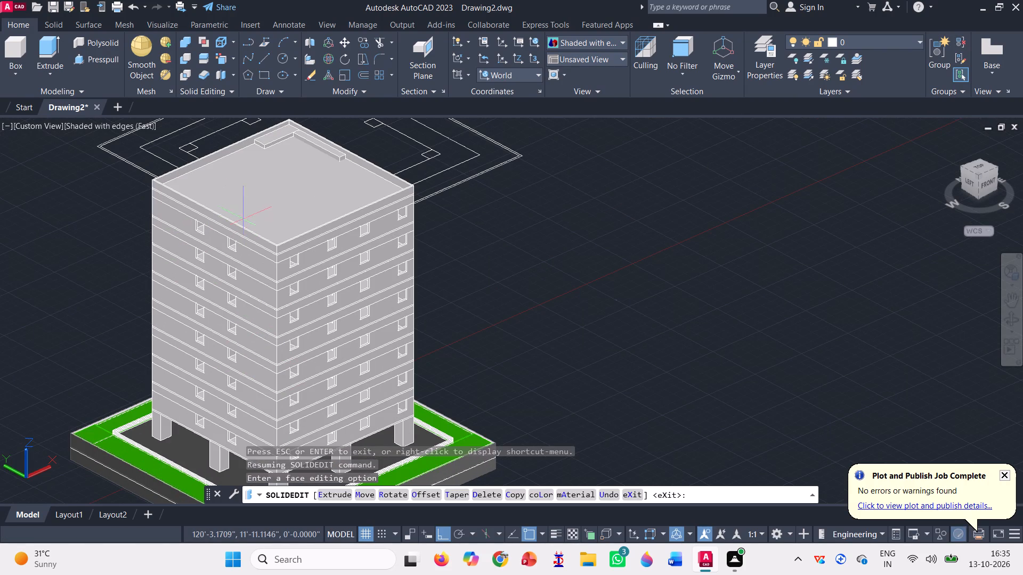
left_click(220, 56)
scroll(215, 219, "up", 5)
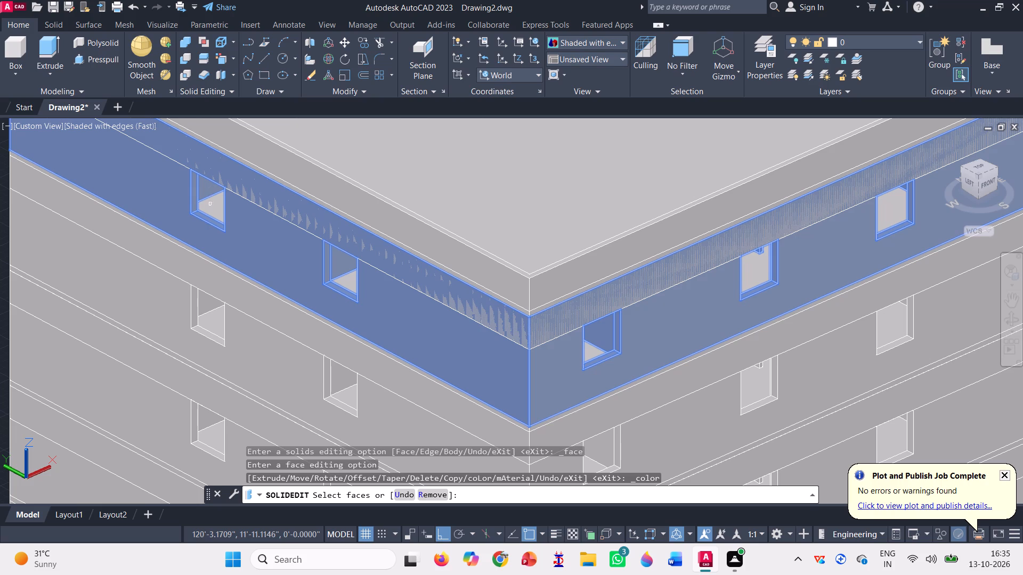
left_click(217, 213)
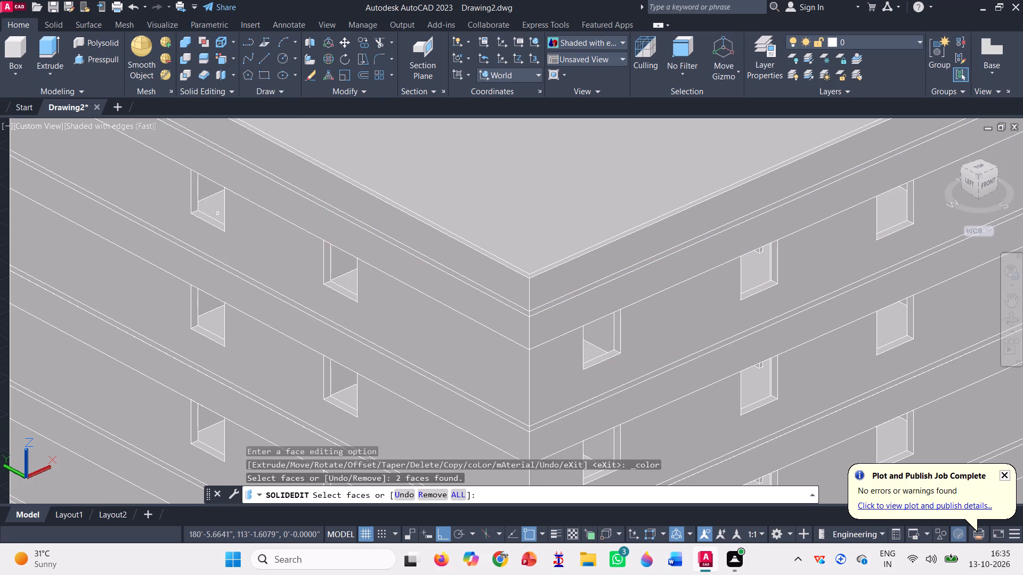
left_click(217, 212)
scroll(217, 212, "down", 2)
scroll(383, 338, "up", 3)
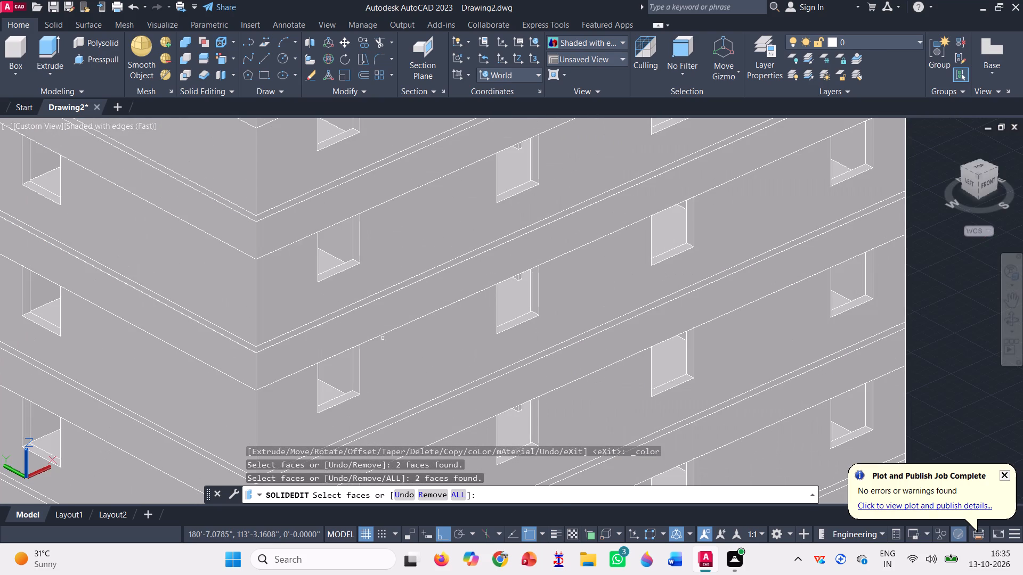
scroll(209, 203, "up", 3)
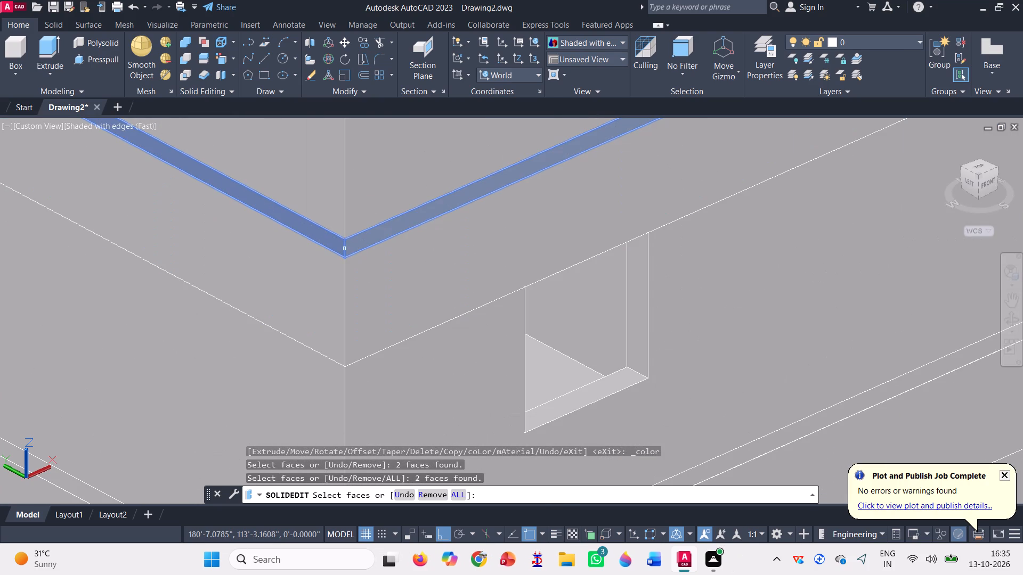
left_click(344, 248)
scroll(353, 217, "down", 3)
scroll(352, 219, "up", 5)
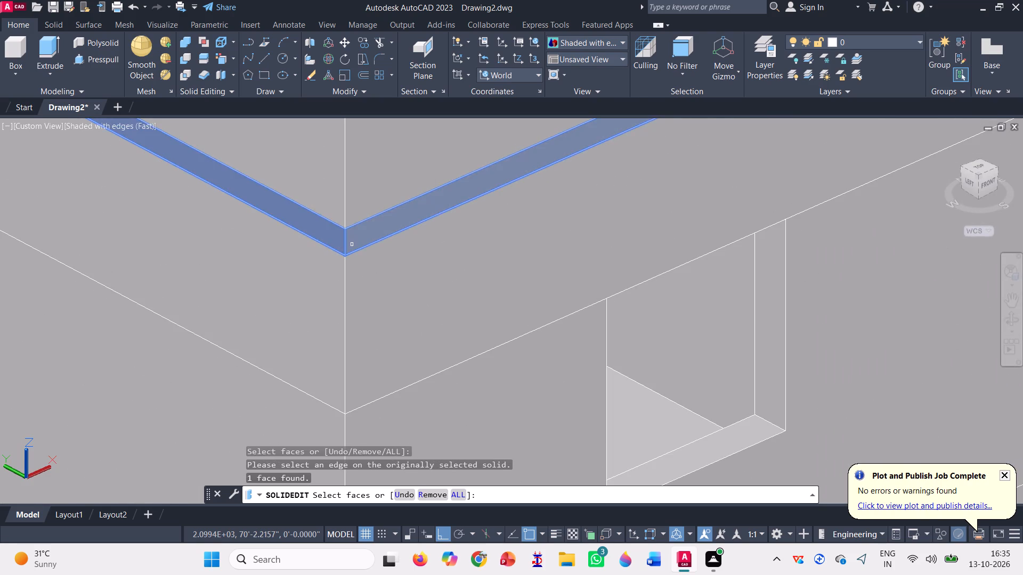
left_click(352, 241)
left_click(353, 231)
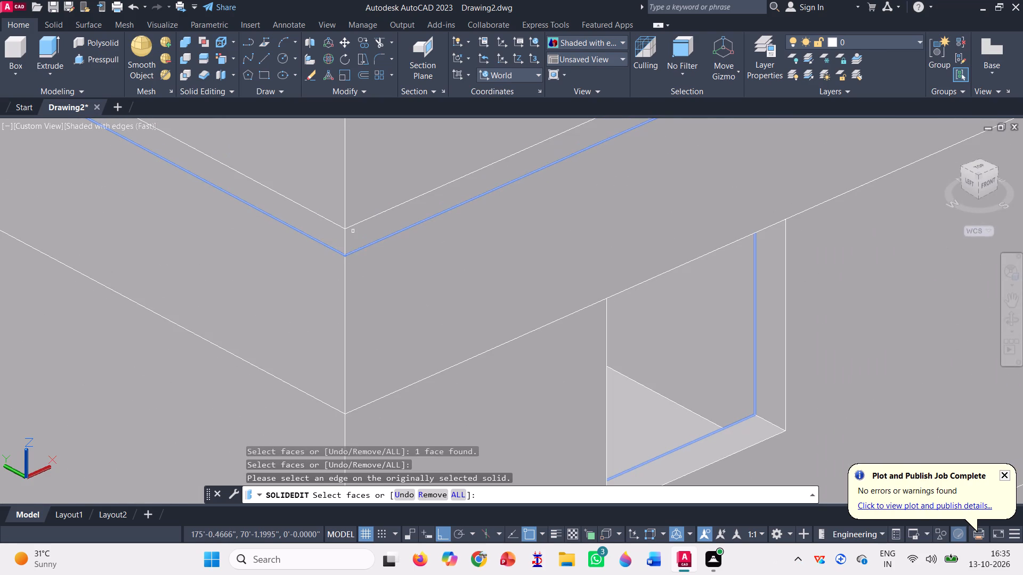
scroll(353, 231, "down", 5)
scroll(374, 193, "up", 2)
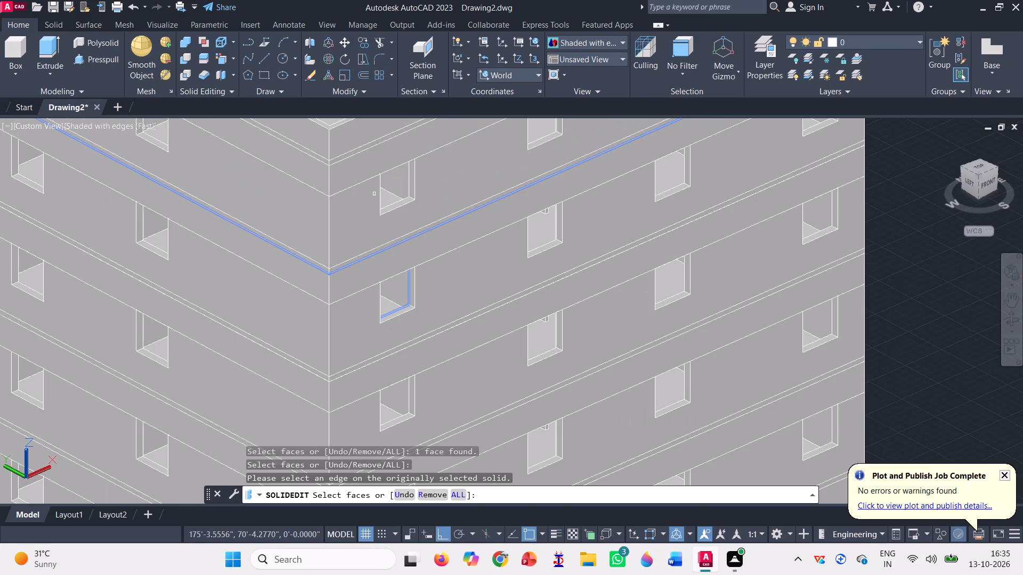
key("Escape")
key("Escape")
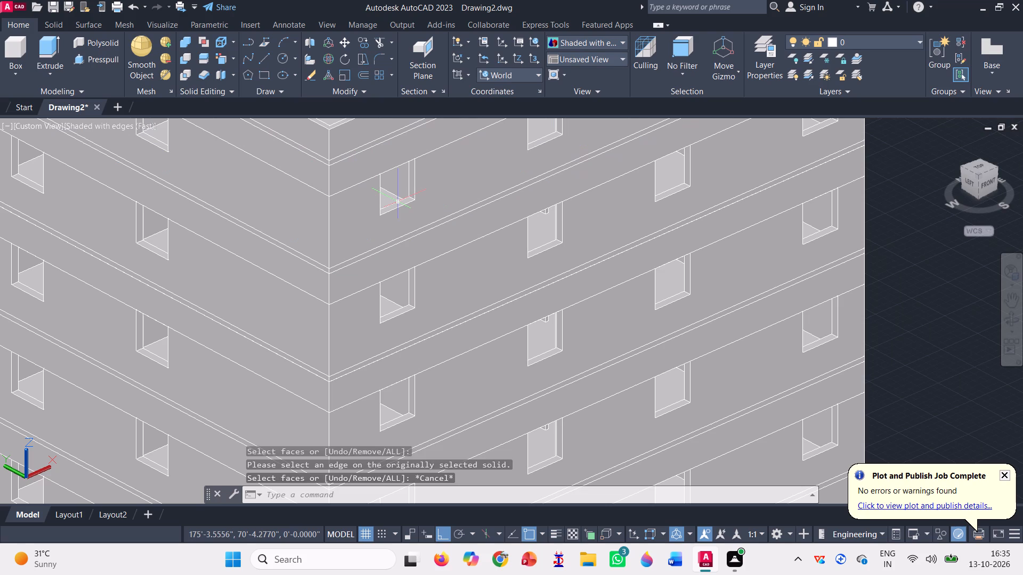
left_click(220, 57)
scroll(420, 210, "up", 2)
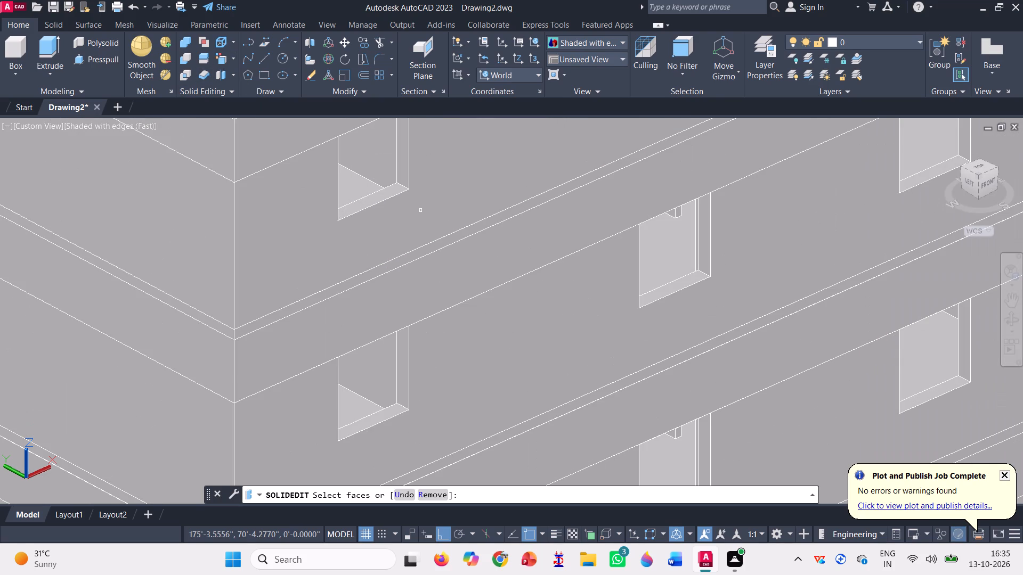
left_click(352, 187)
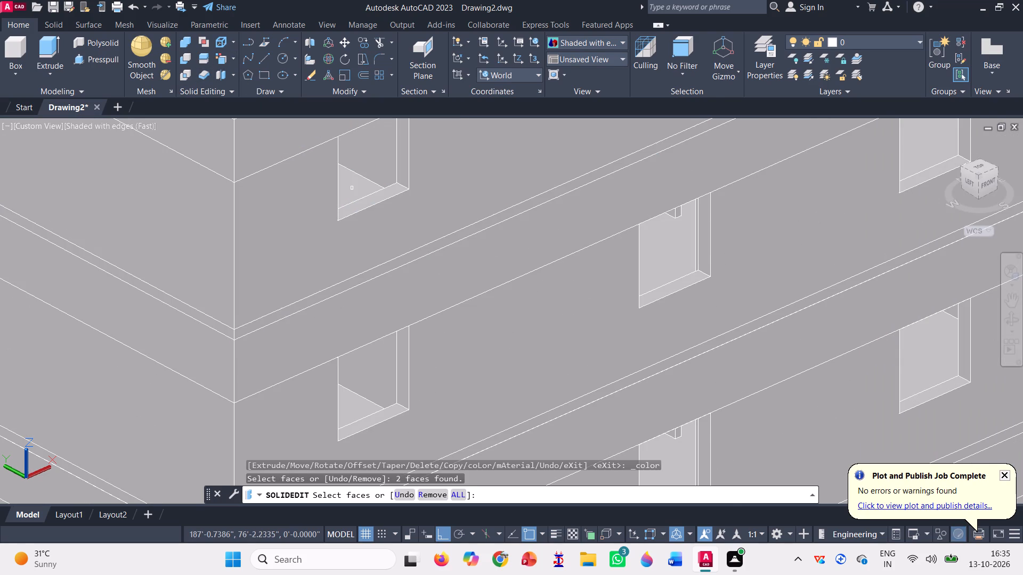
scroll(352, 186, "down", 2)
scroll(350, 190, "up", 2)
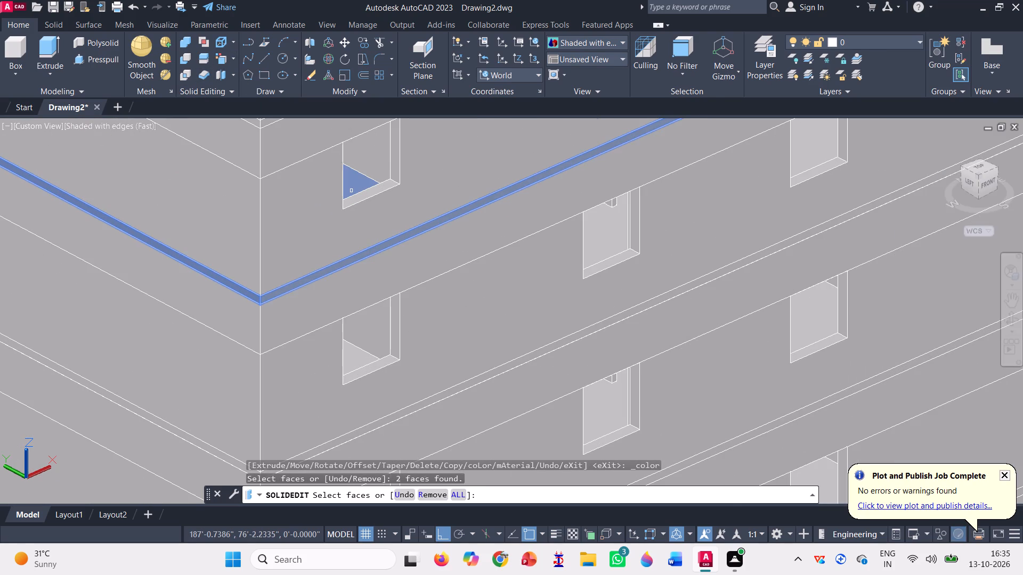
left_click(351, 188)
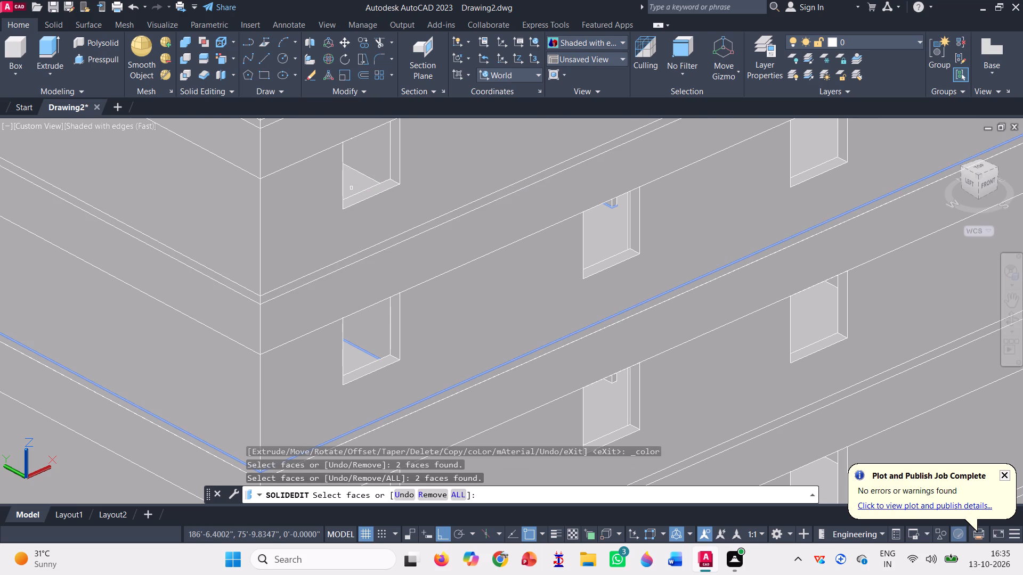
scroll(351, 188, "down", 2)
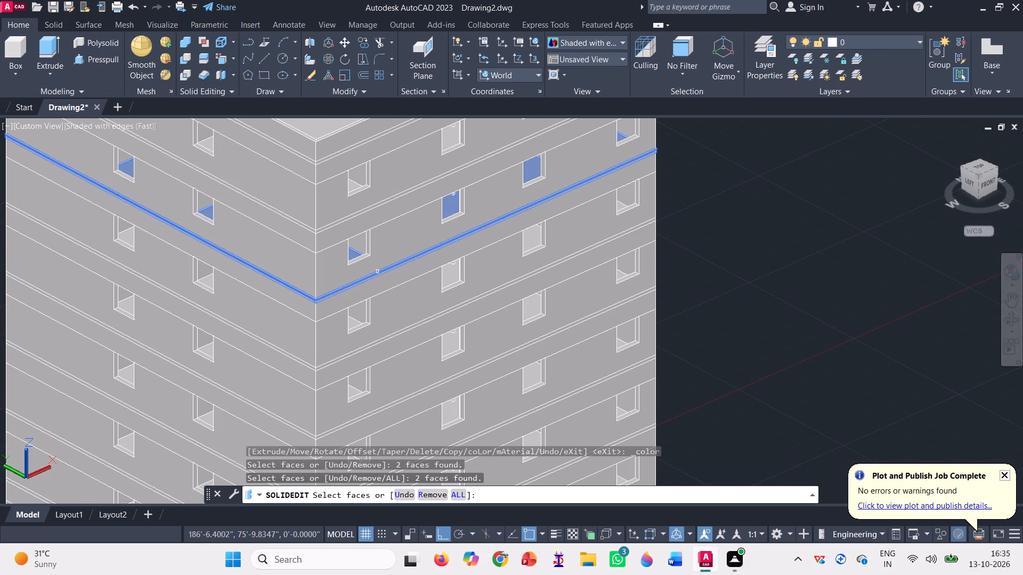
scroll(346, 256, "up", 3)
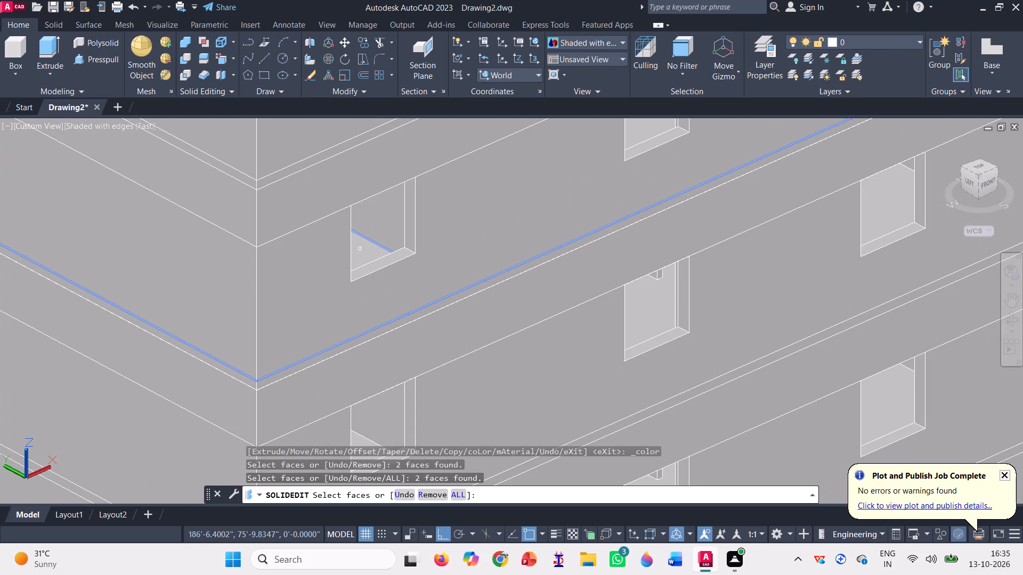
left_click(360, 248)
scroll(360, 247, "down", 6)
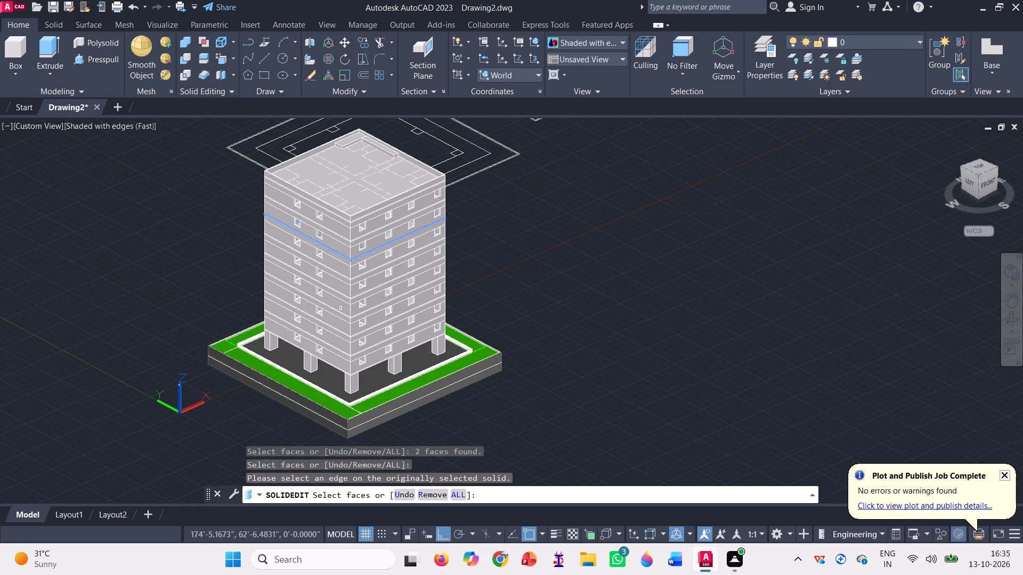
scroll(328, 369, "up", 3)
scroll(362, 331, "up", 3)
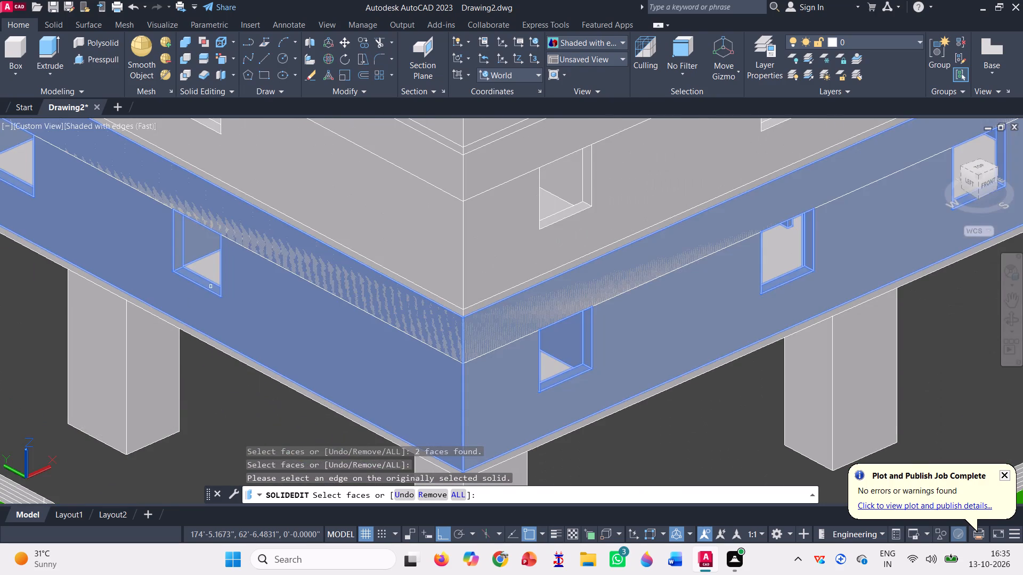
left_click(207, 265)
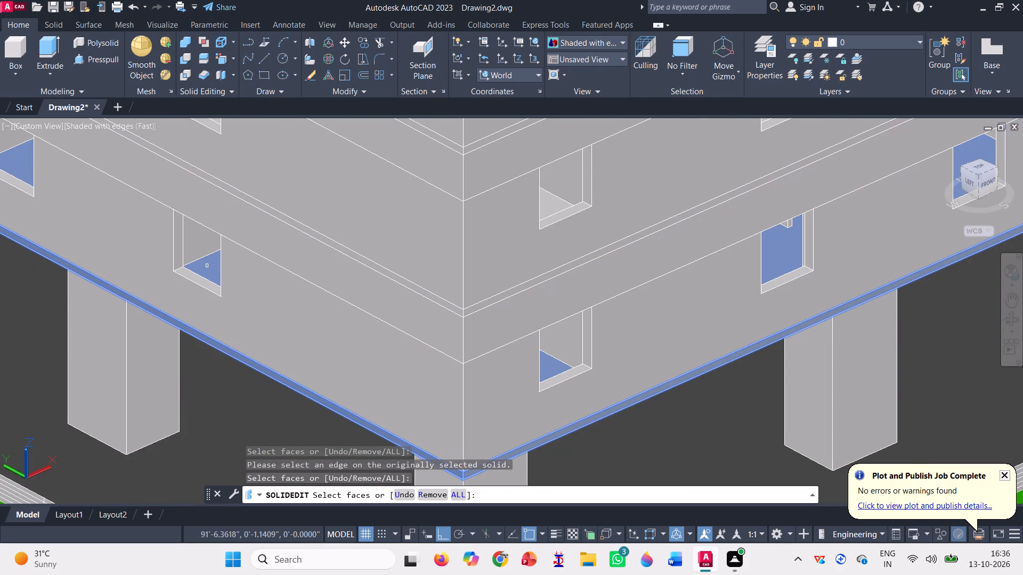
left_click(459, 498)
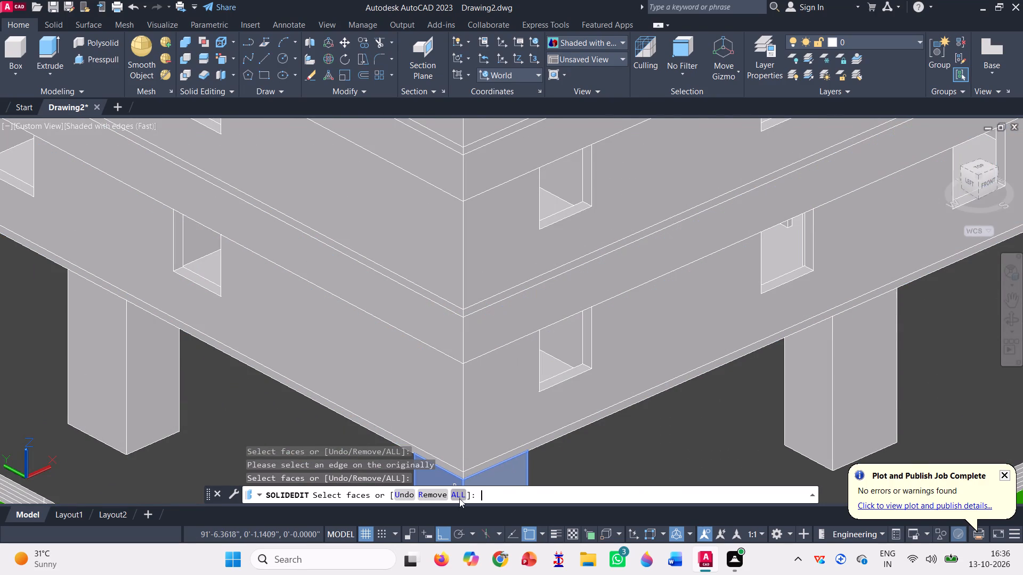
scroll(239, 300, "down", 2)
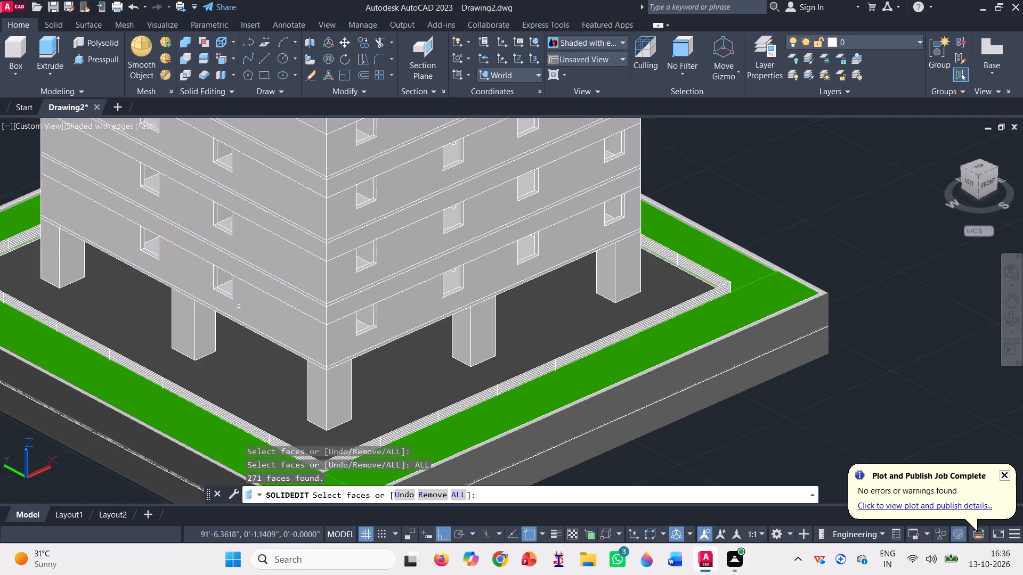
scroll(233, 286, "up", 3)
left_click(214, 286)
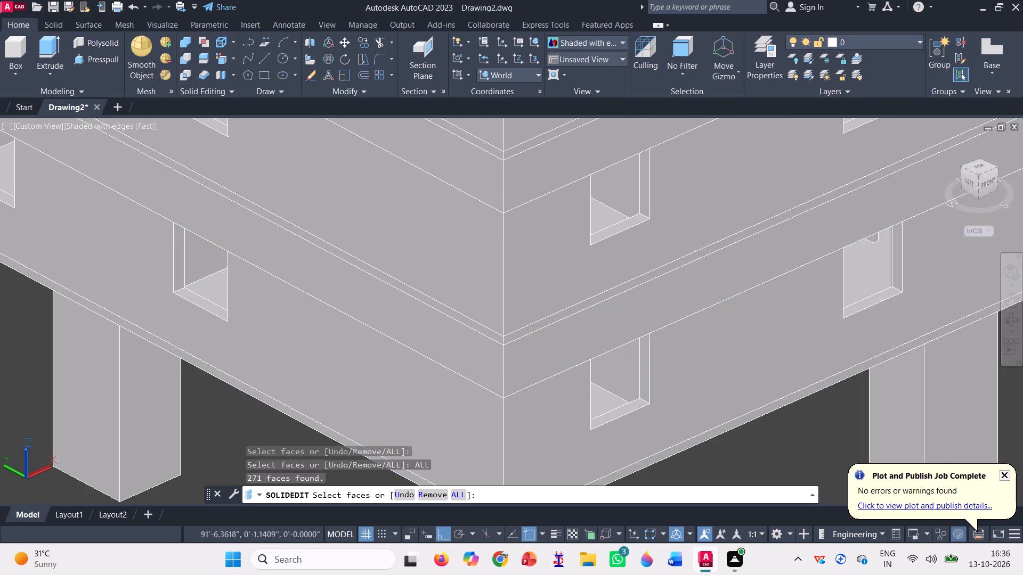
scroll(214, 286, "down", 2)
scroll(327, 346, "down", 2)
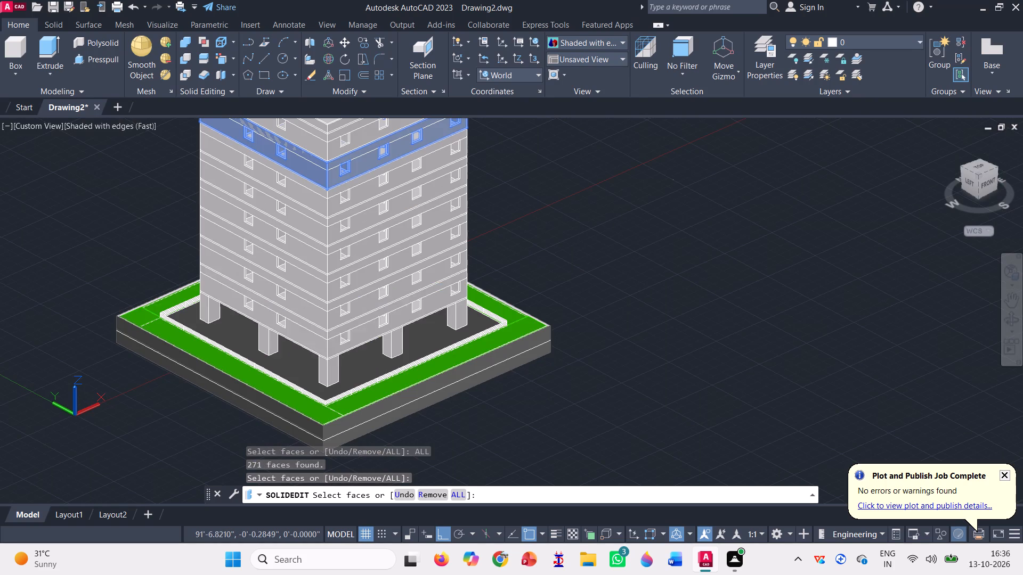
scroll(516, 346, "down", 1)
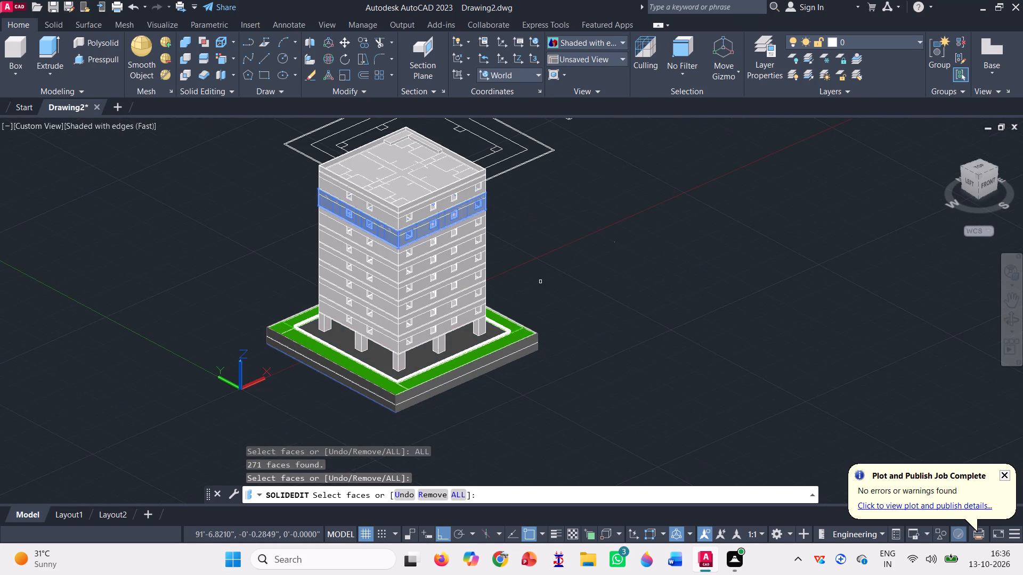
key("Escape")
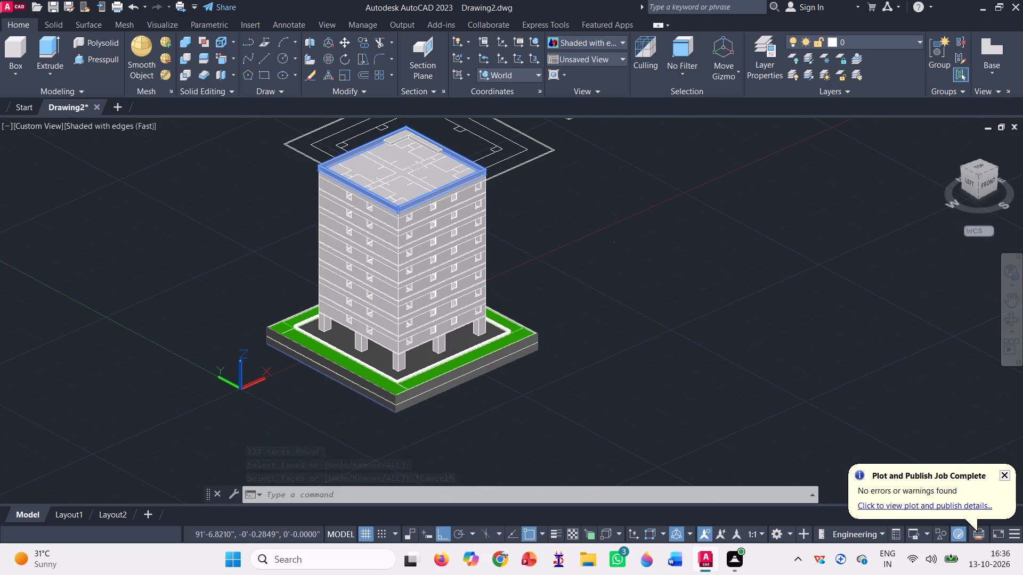
Presspull the inner side face of the longer raised block in the roof corner outward to widen the block.
scroll(496, 325, "down", 1)
scroll(470, 203, "up", 2)
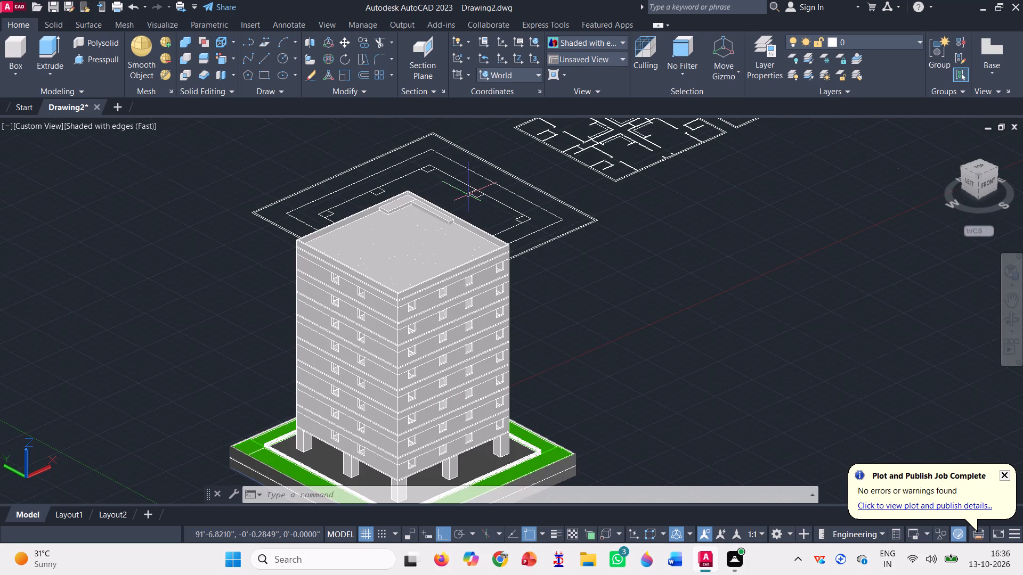
scroll(443, 186, "up", 2)
scroll(378, 194, "up", 3)
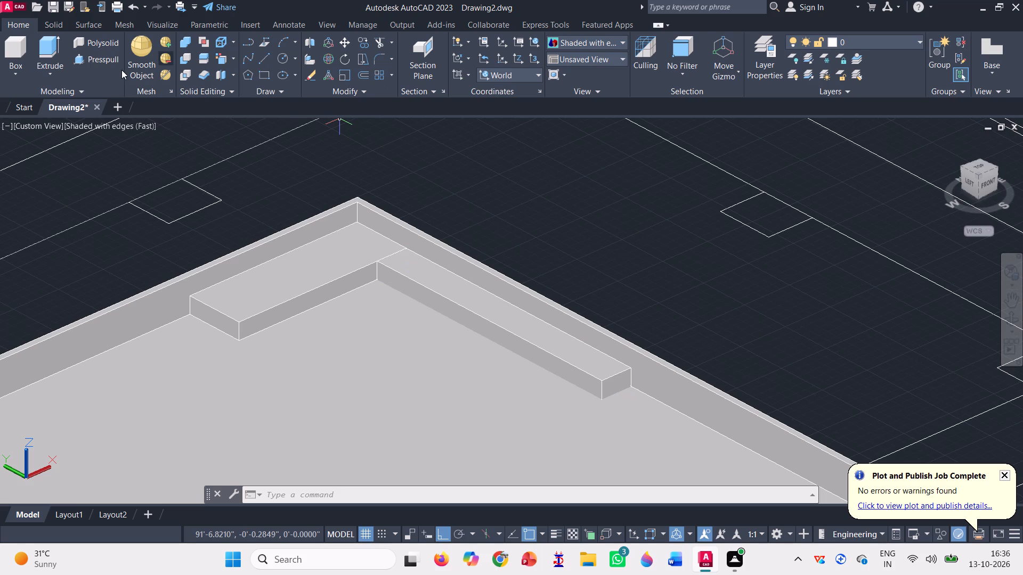
left_click(112, 58)
scroll(417, 268, "up", 2)
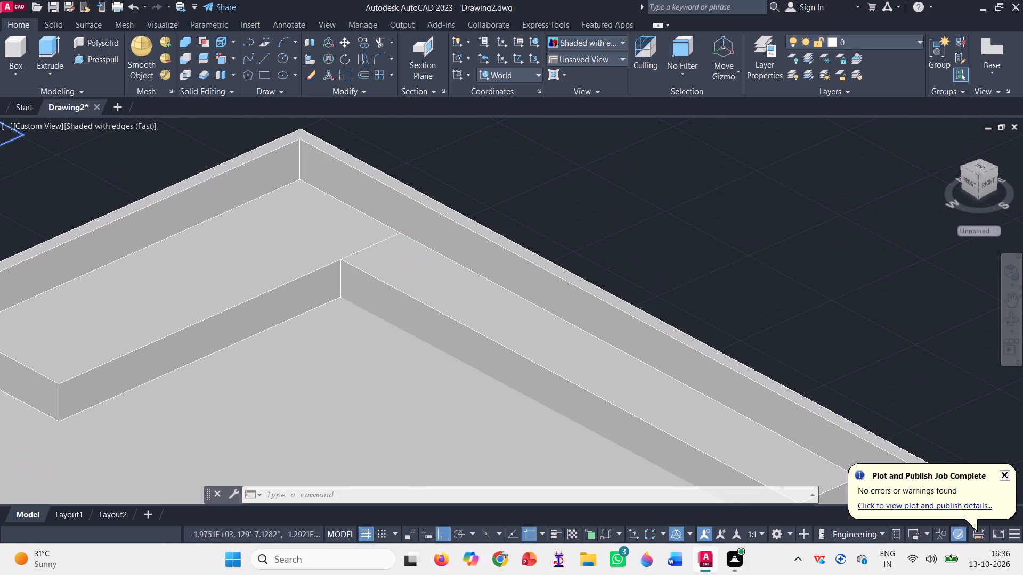
left_click(419, 322)
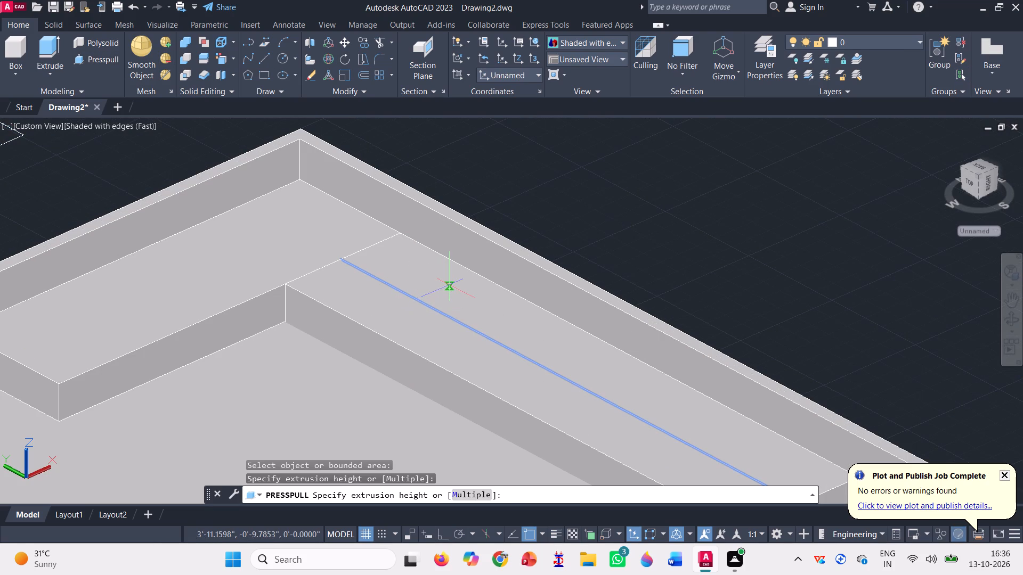
left_click(425, 330)
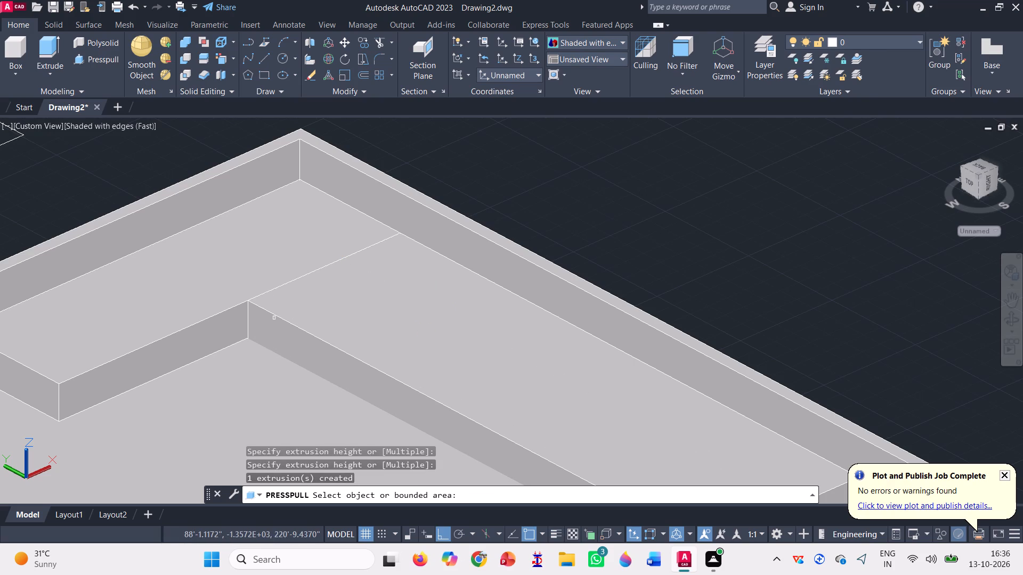
Readjust the longer roof block's width with Presspull on the same inner side face, finishing with the face pulled well out over the roof.
left_click(103, 56)
scroll(418, 293, "down", 1)
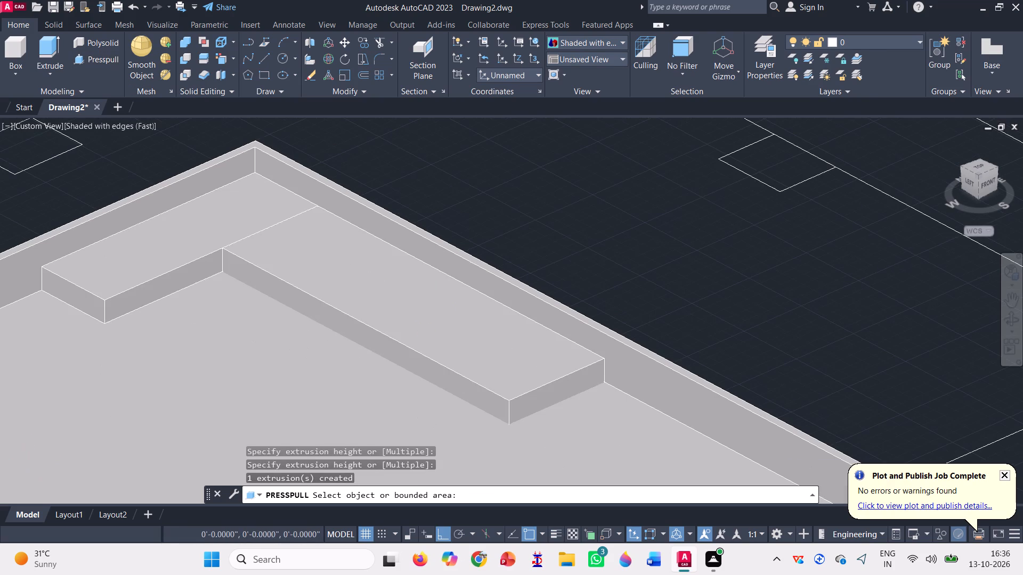
scroll(369, 371, "up", 1)
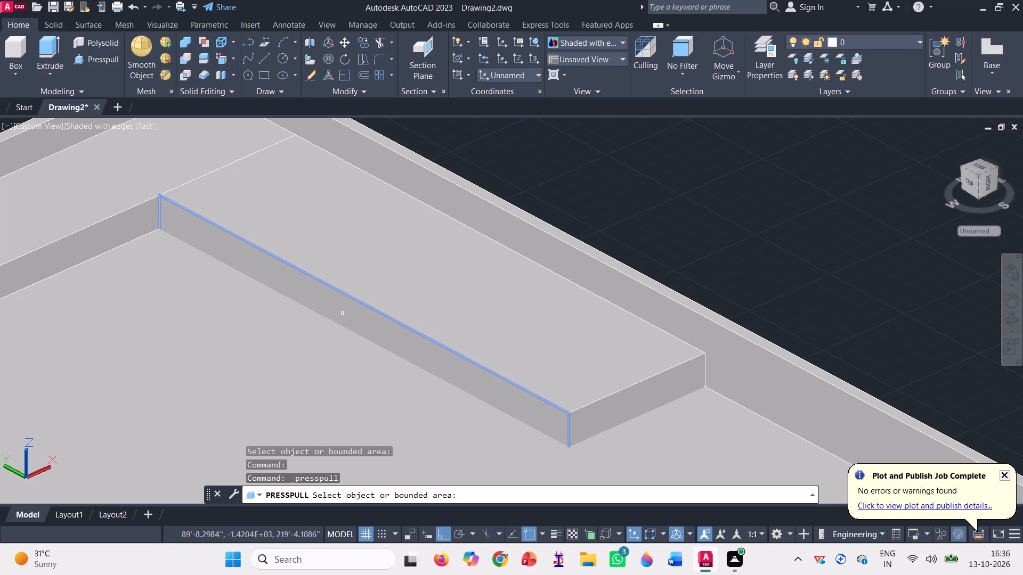
left_click(342, 312)
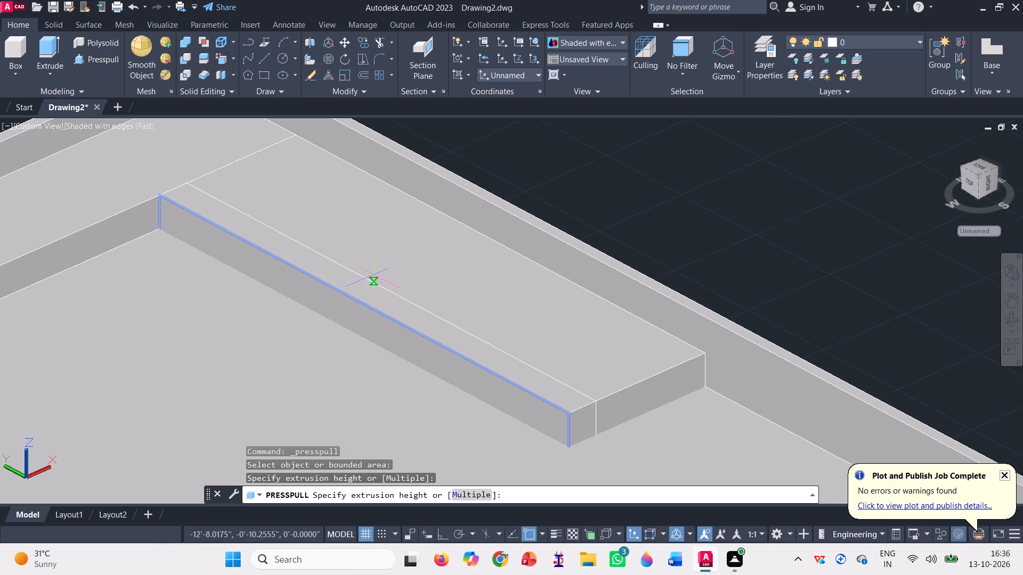
left_click(374, 272)
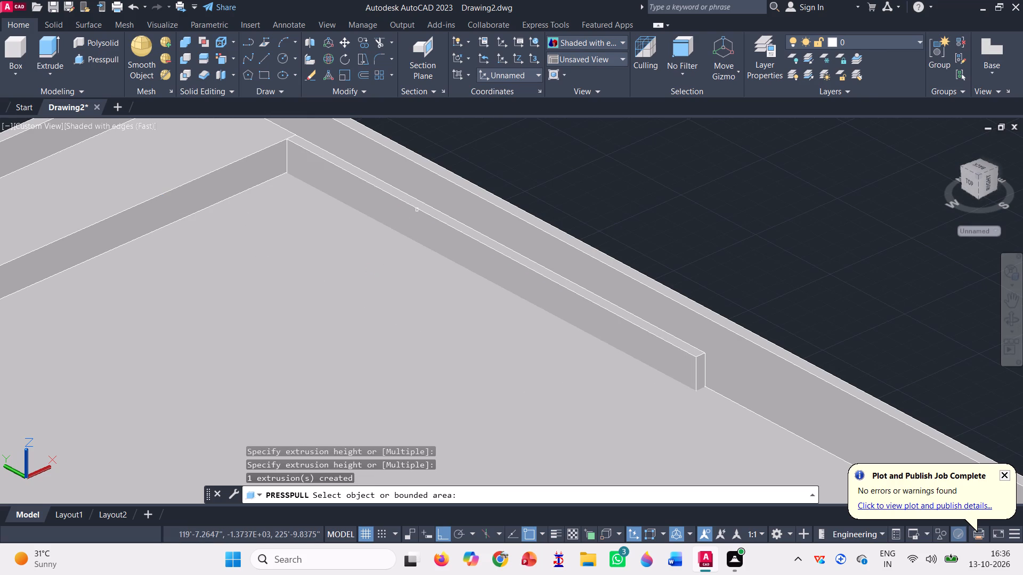
left_click(421, 223)
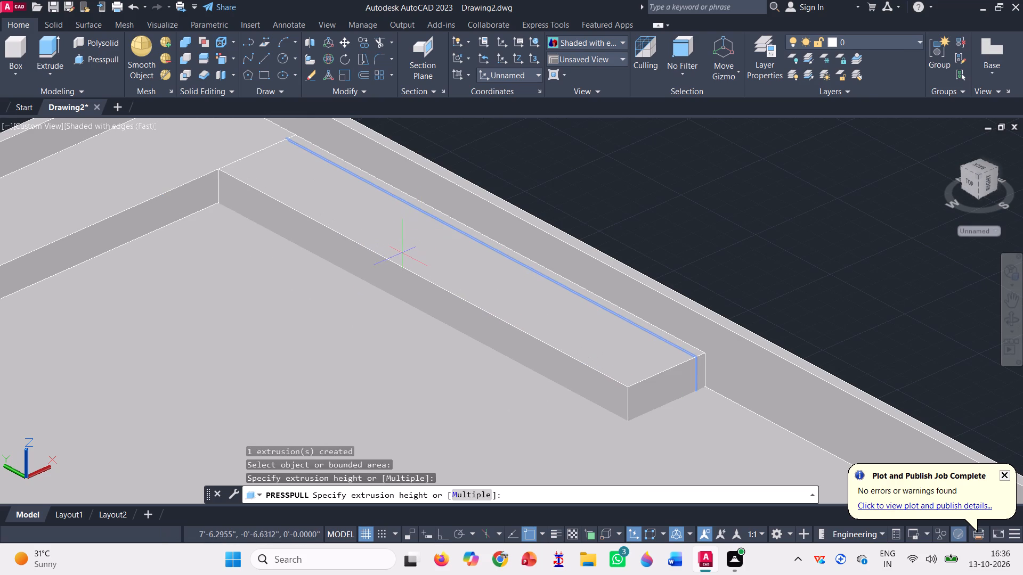
left_click(394, 257)
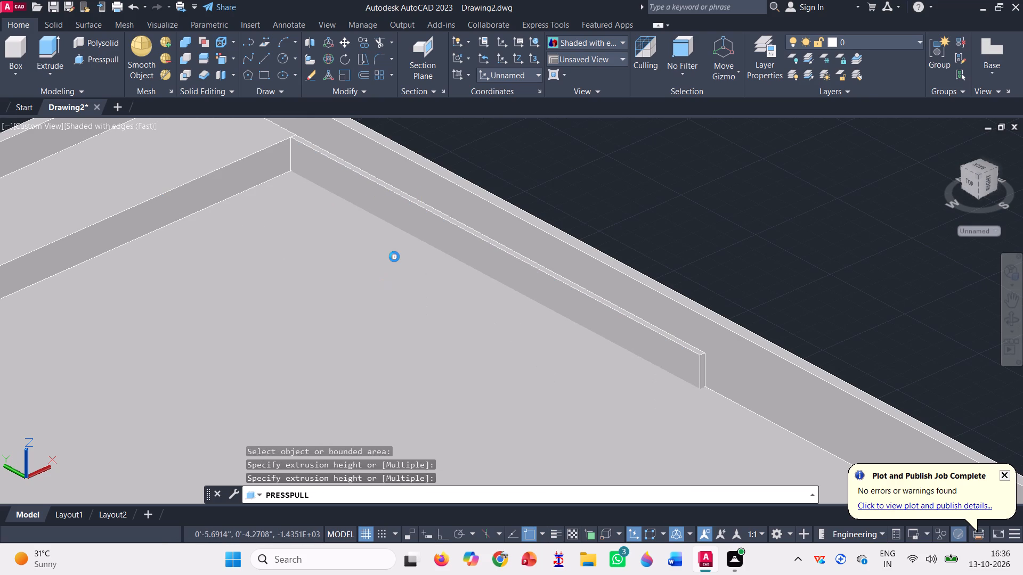
left_click(423, 232)
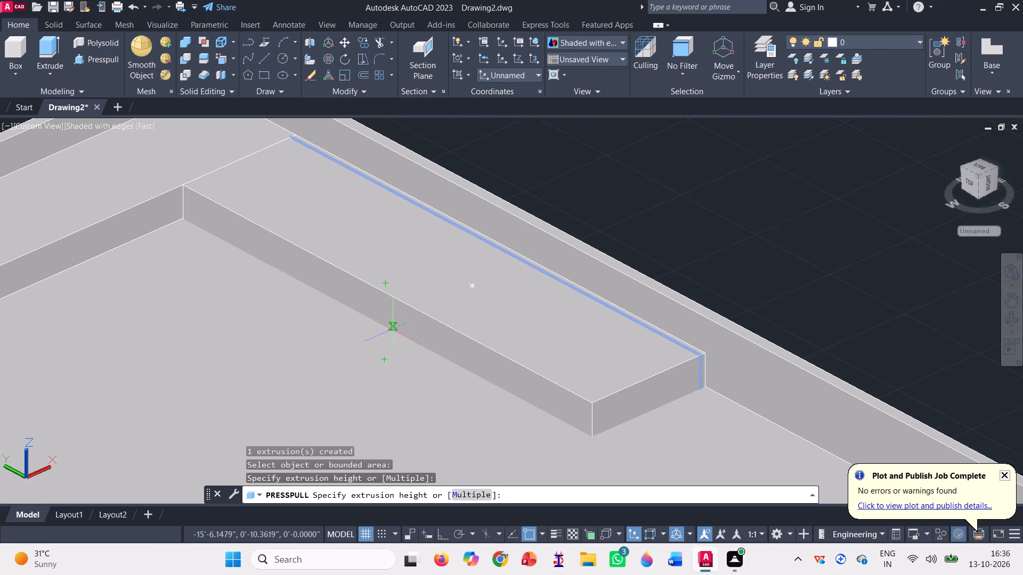
left_click(369, 310)
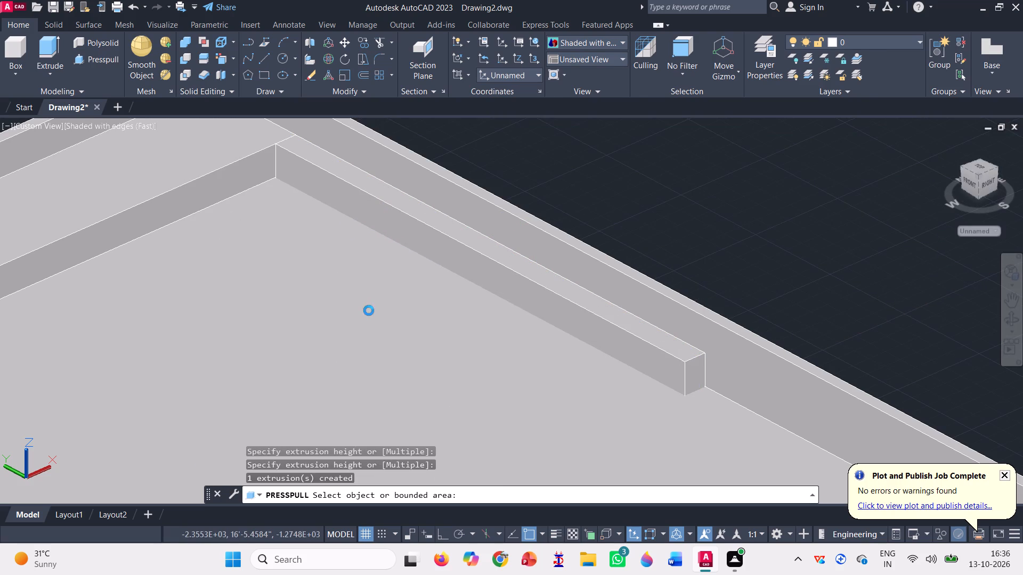
left_click(426, 239)
scroll(424, 242, "down", 2)
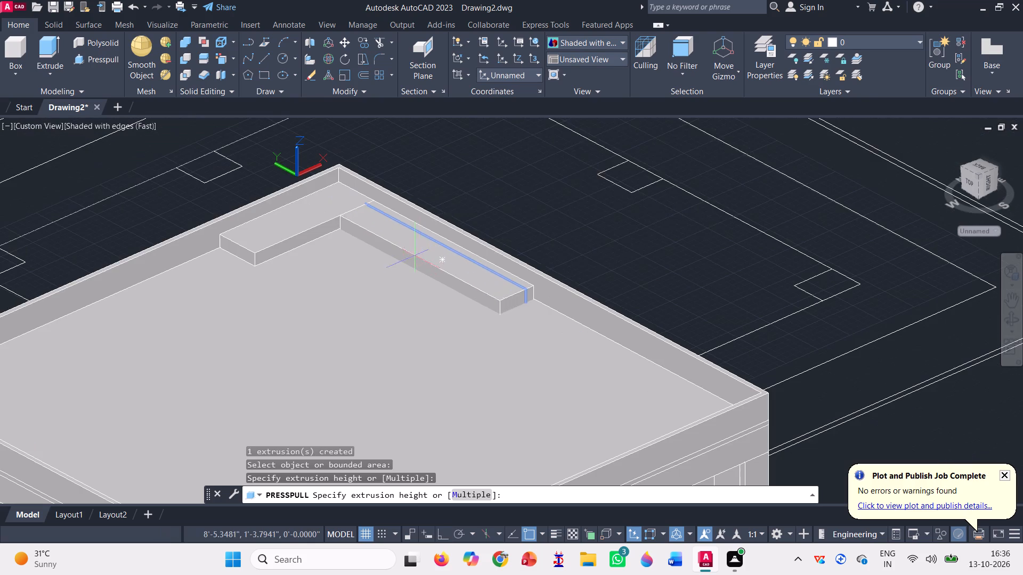
left_click(400, 272)
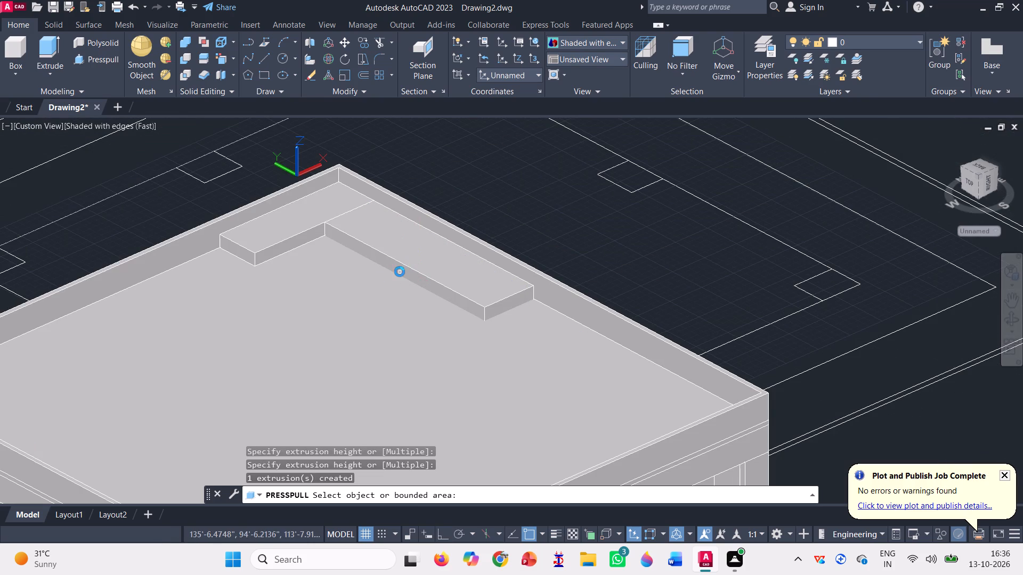
Presspull the free end face of the other raised roof block outward along the parapet to lengthen the block.
scroll(402, 254, "down", 1)
scroll(354, 245, "up", 2)
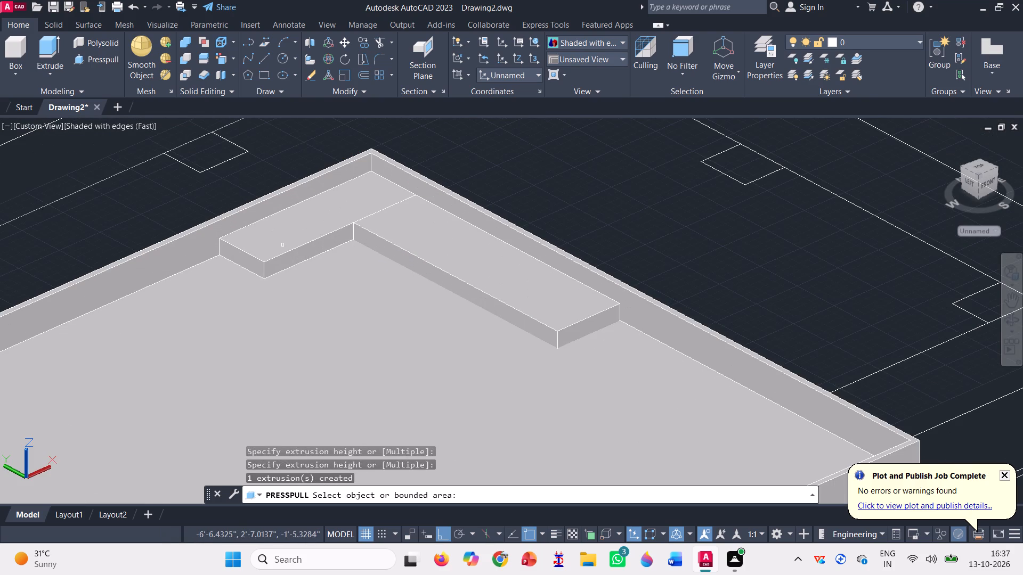
scroll(282, 247, "up", 2)
left_click(204, 276)
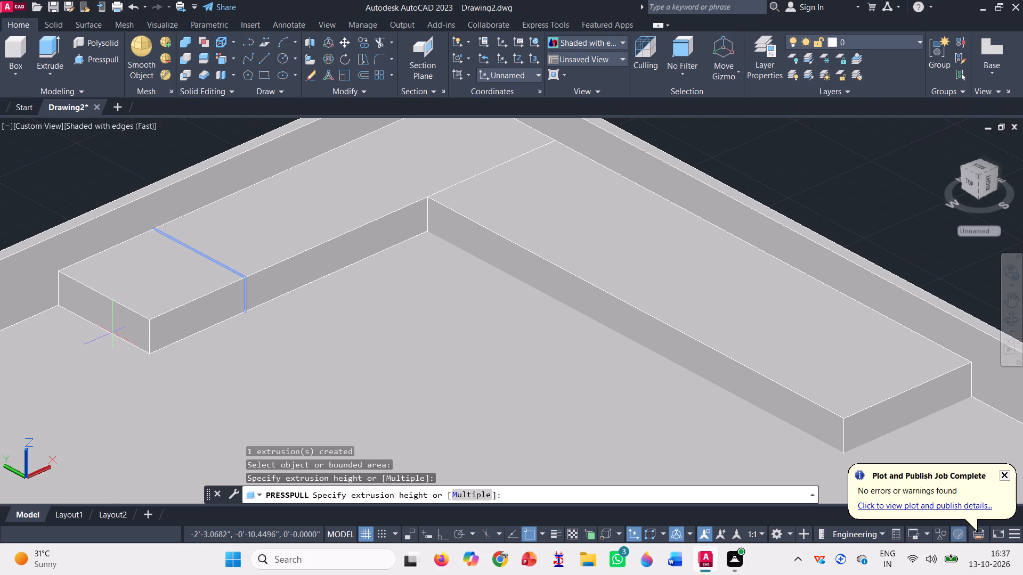
left_click(97, 338)
scroll(181, 299, "down", 2)
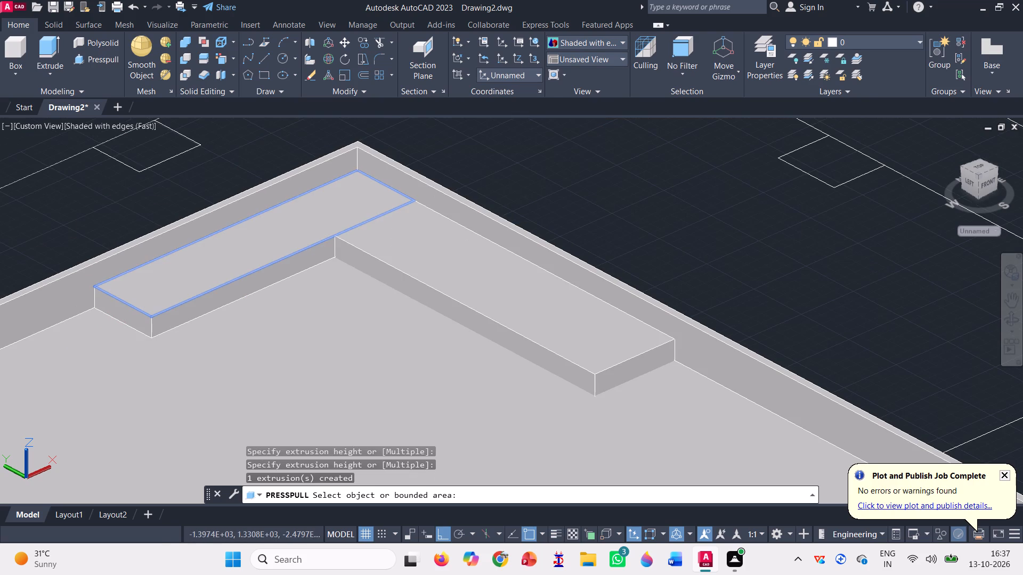
scroll(410, 245, "down", 1)
key("Escape")
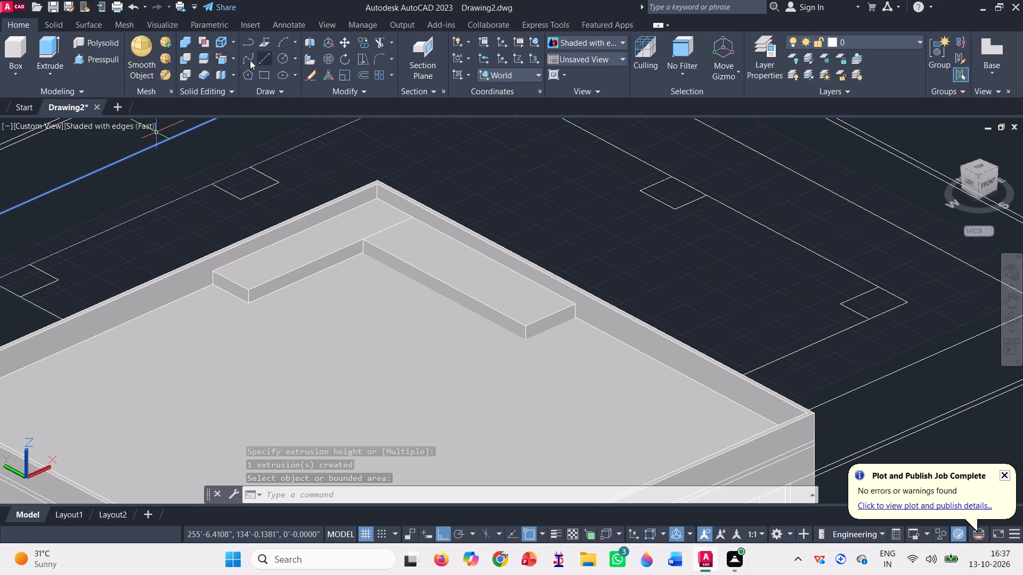
Colour the top, inner side and free end faces of the raised roof block filling the parapet corner with index colour 251.
left_click(222, 55)
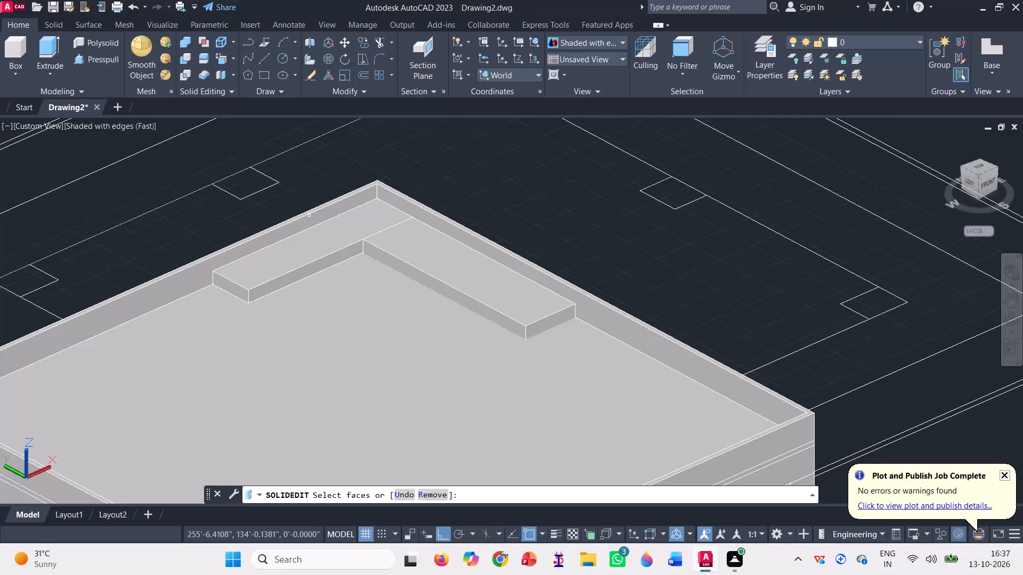
left_click(335, 246)
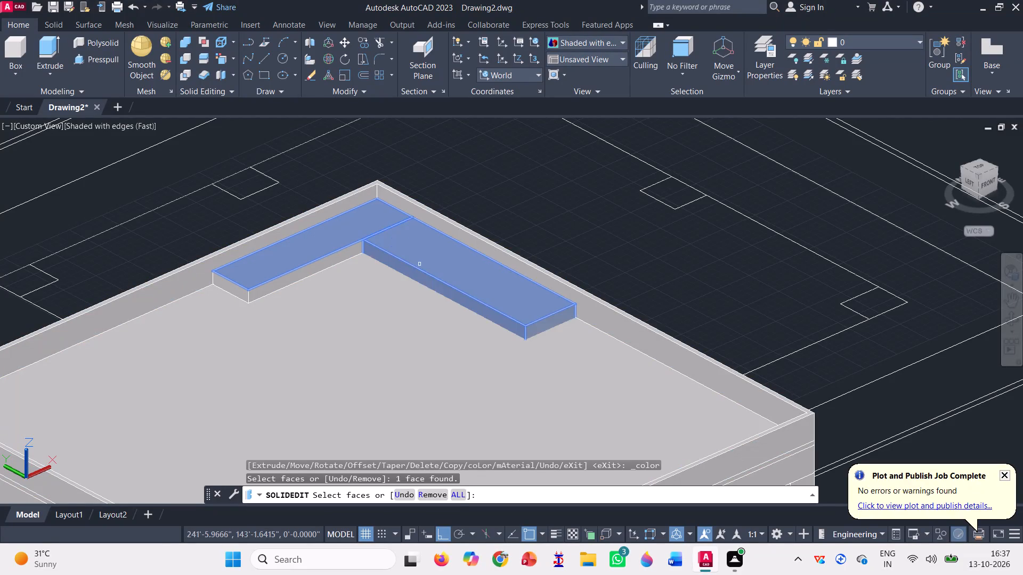
left_click(419, 264)
left_click(429, 262)
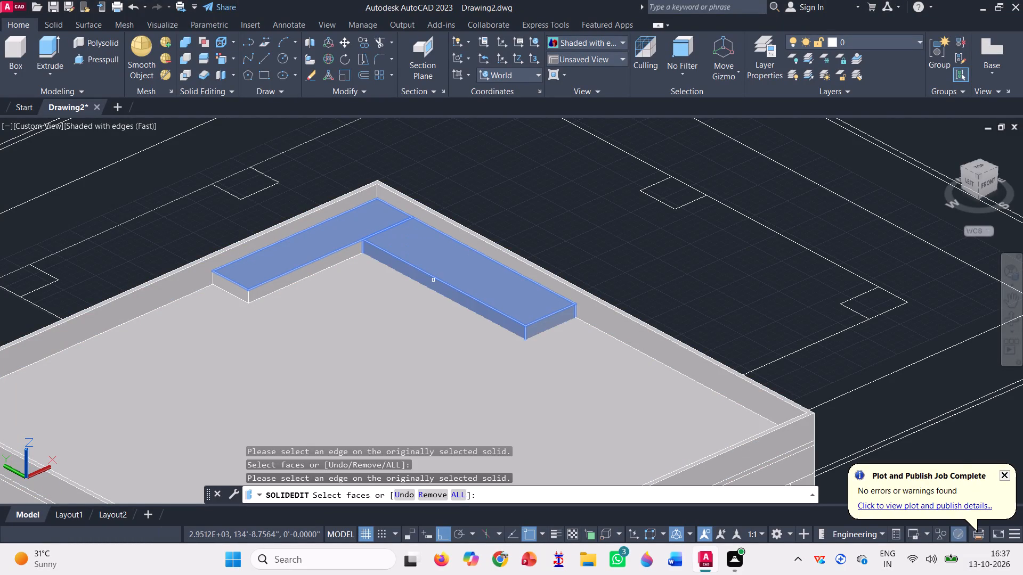
scroll(434, 280, "up", 3)
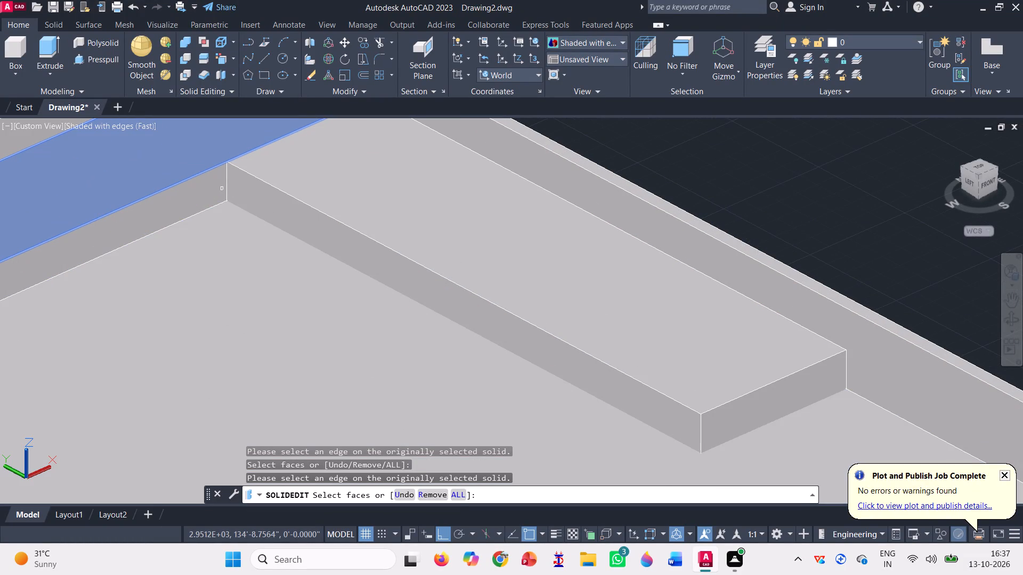
left_click(222, 186)
scroll(315, 200, "down", 2)
scroll(141, 243, "up", 1)
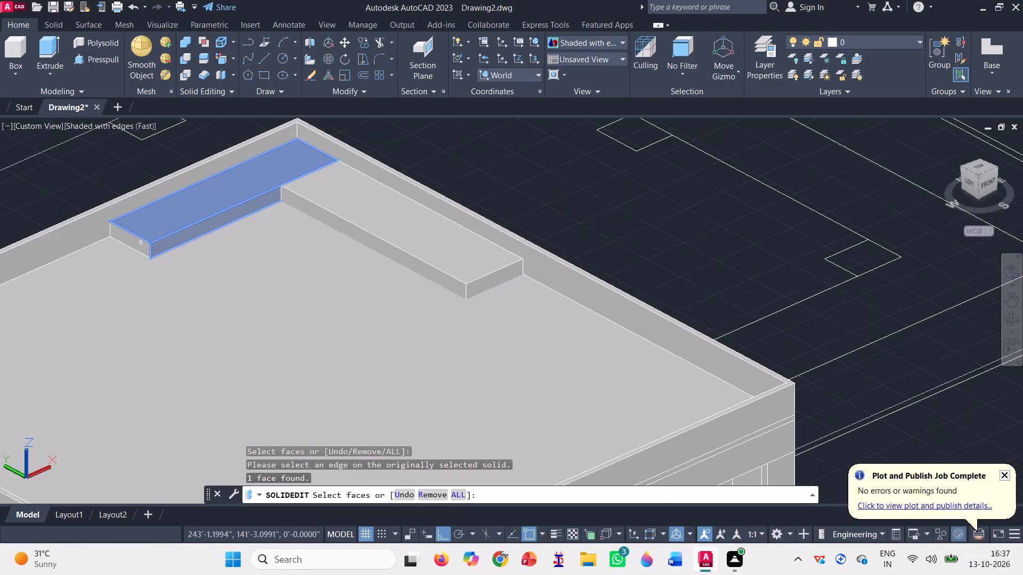
scroll(139, 247, "up", 1)
left_click(139, 247)
scroll(139, 247, "down", 2)
scroll(317, 247, "up", 2)
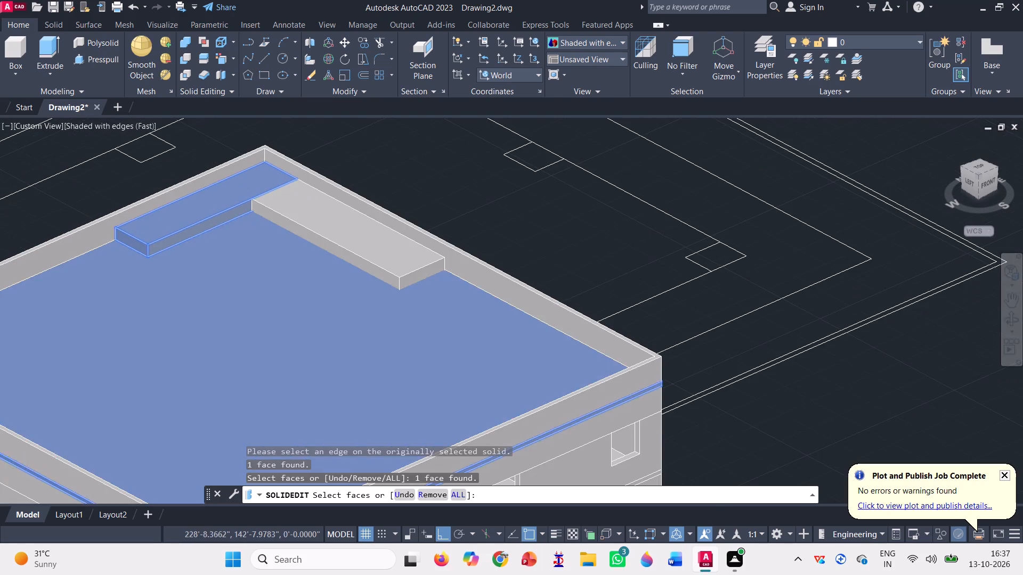
left_click(344, 224)
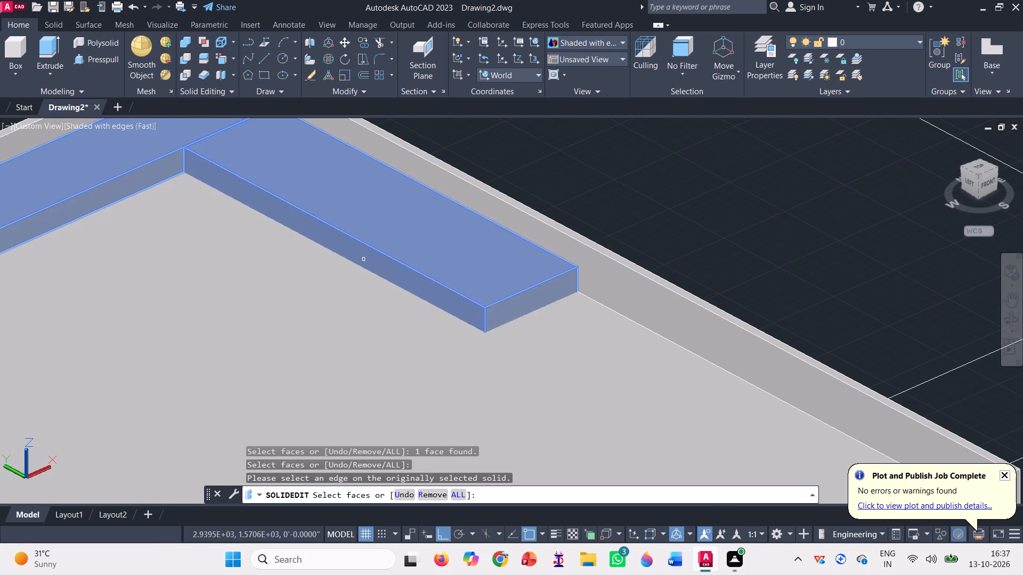
left_click(363, 259)
left_click(531, 305)
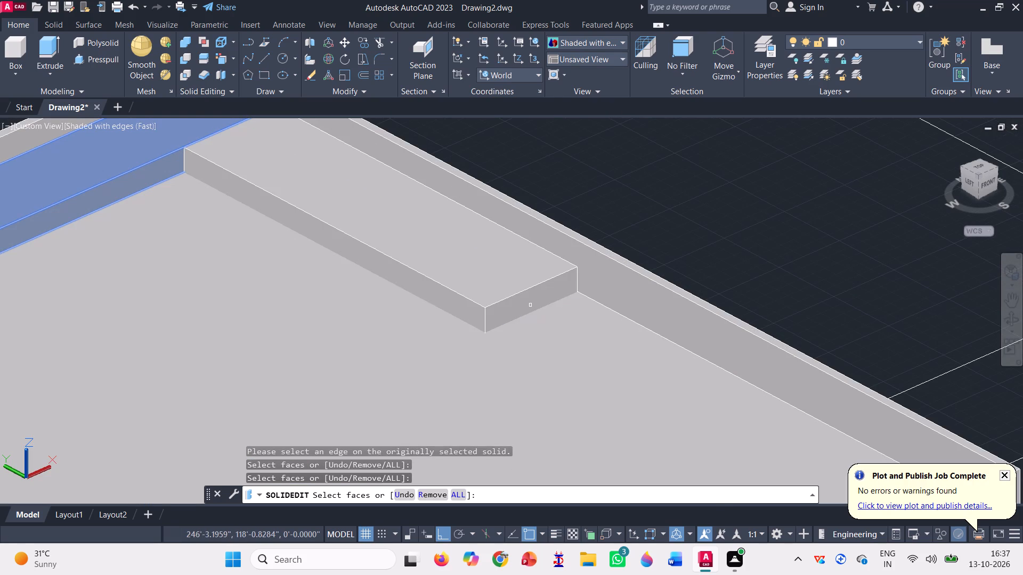
scroll(482, 264, "down", 1)
triple_click(467, 252)
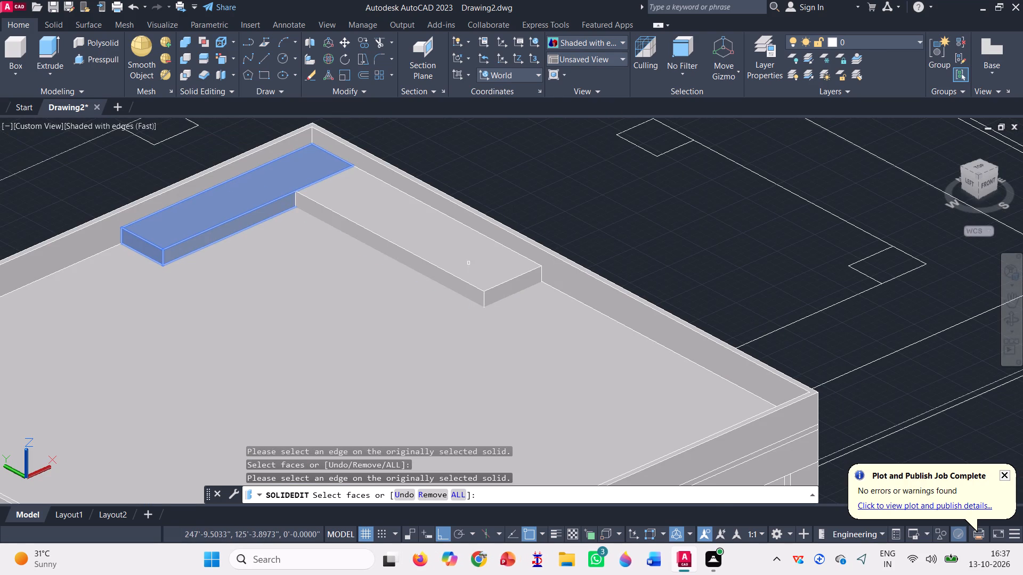
scroll(468, 262, "up", 3)
scroll(462, 287, "down", 2)
left_click(462, 287)
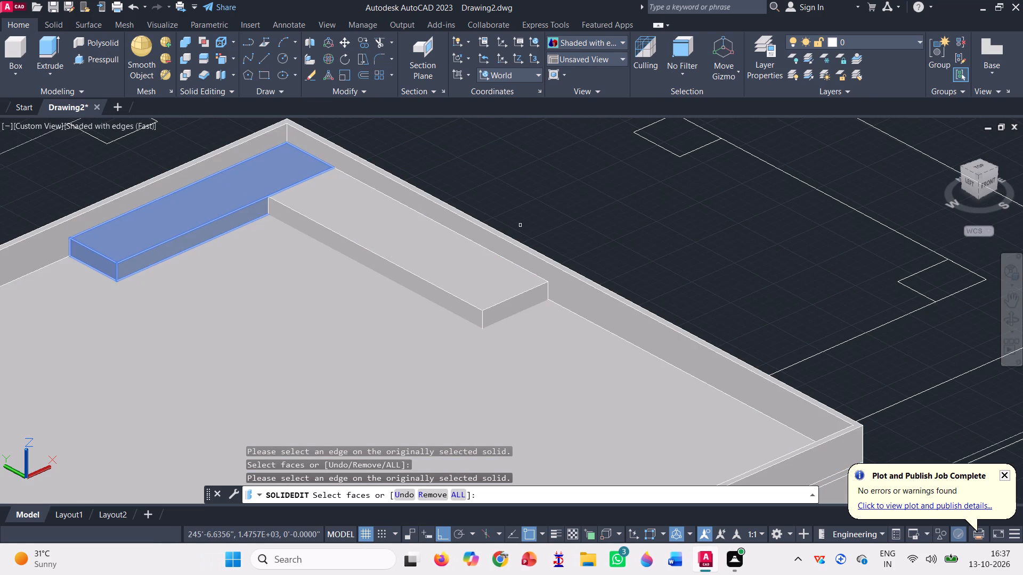
key("Return")
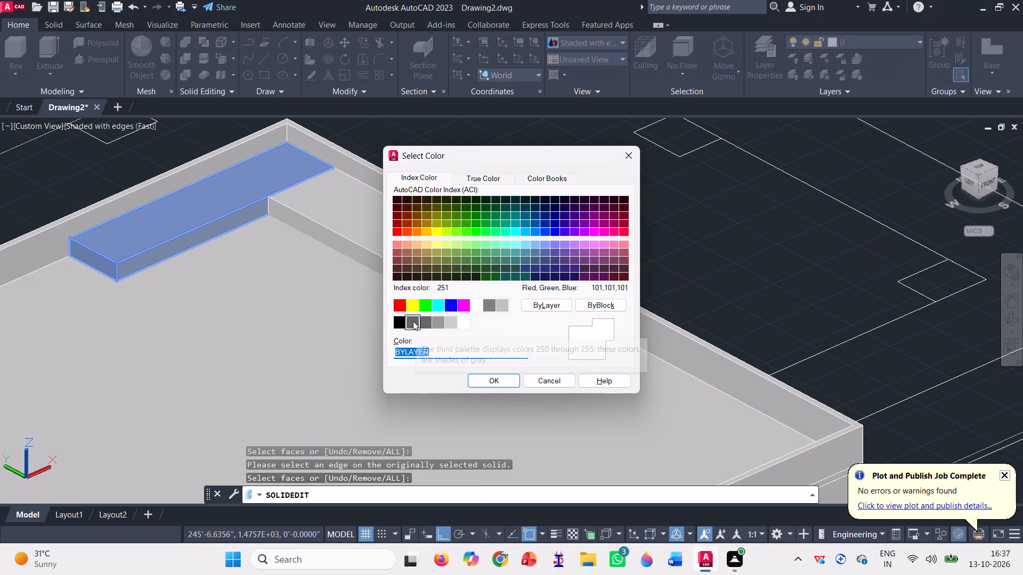
left_click(413, 321)
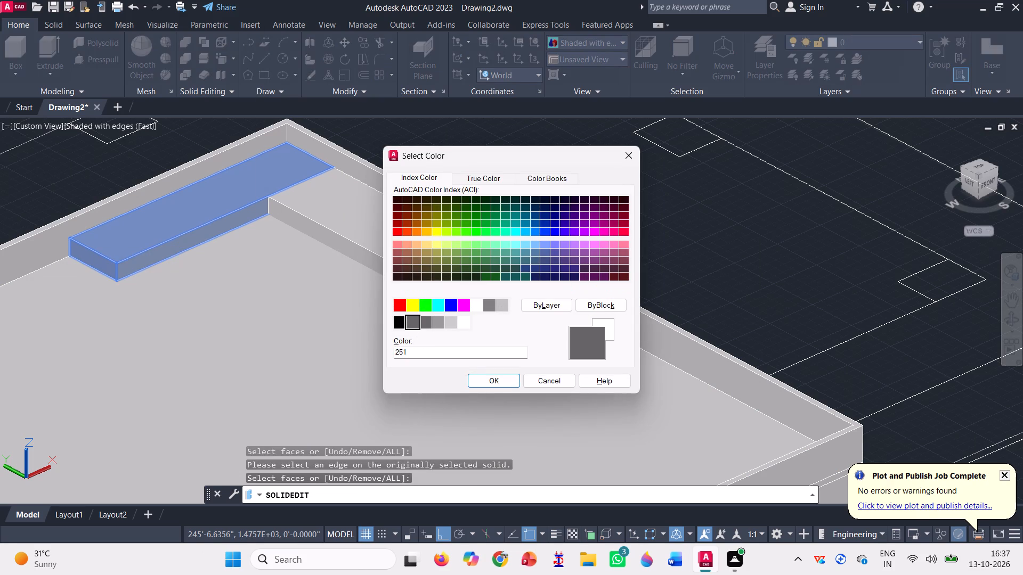
left_click(494, 379)
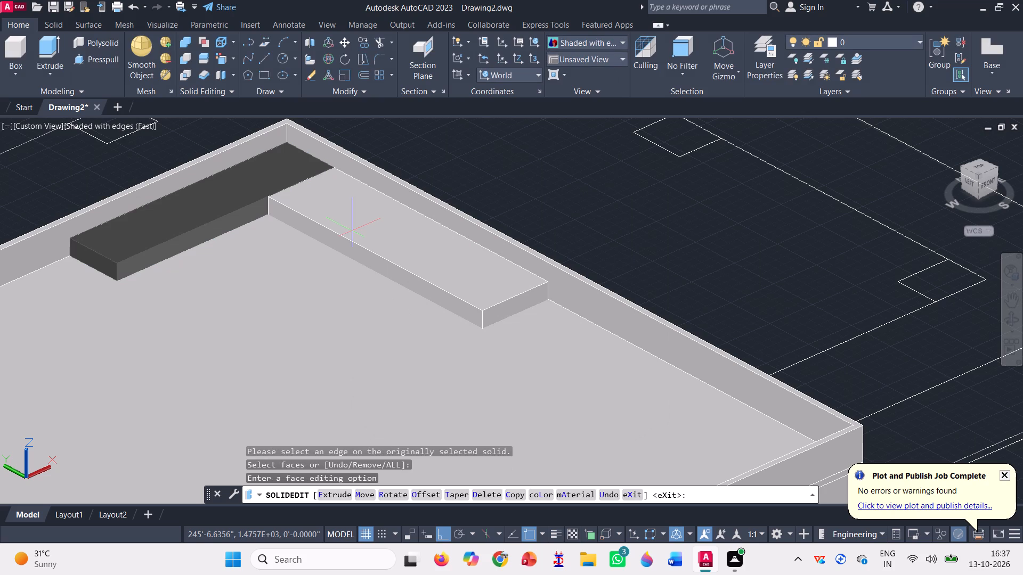
Colour the top, inner side and free end faces of the adjoining raised roof block with index colour 251.
left_click(220, 60)
left_click(349, 209)
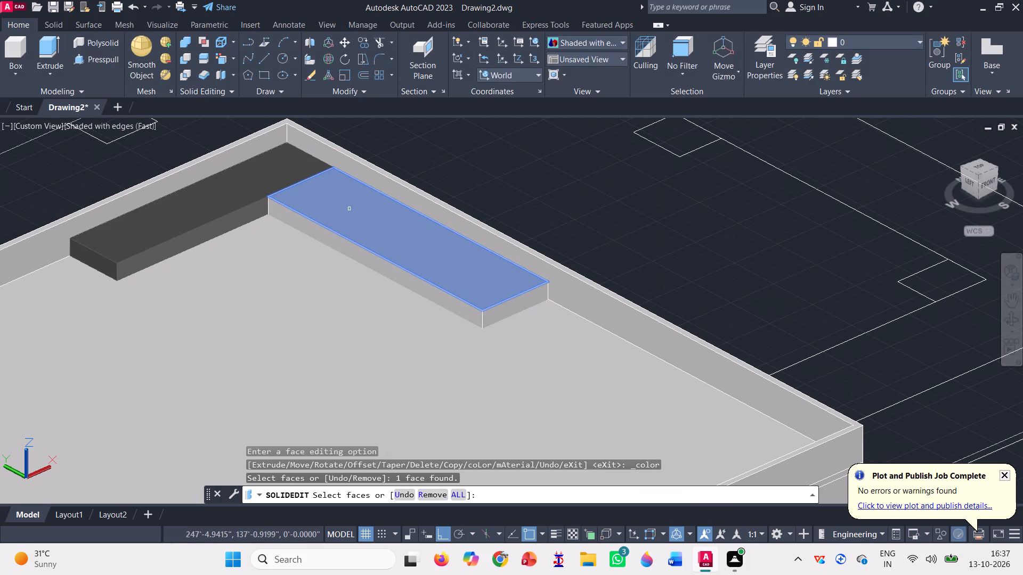
scroll(376, 265, "up", 3)
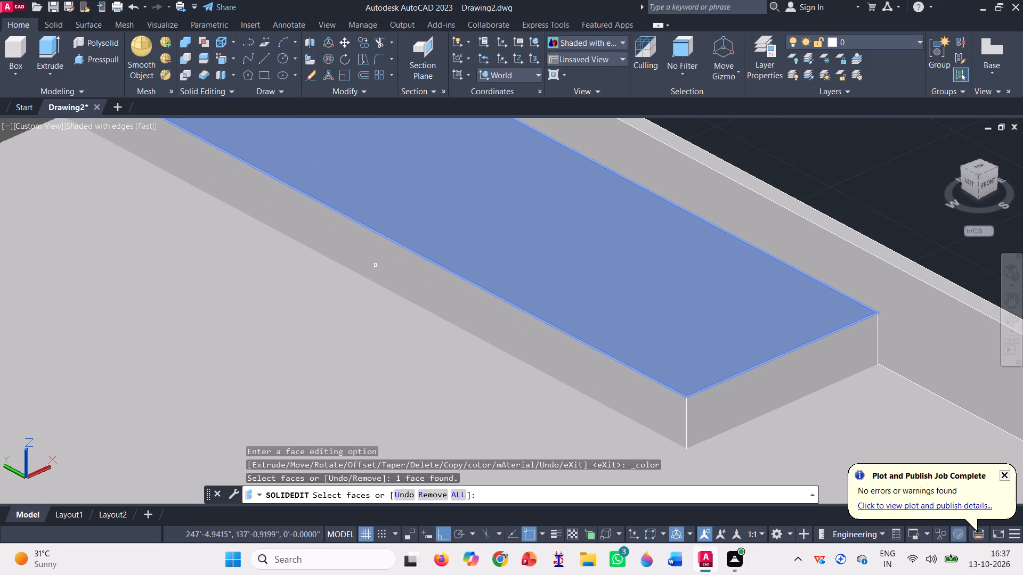
left_click(375, 262)
scroll(375, 262, "down", 2)
scroll(451, 284, "up", 2)
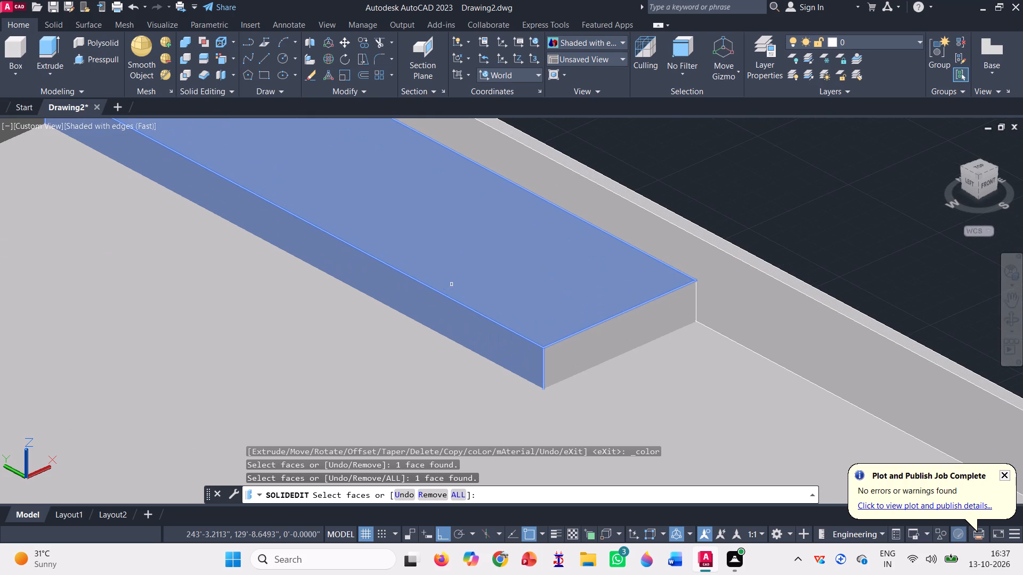
scroll(585, 365, "up", 2)
left_click(581, 337)
scroll(581, 337, "down", 2)
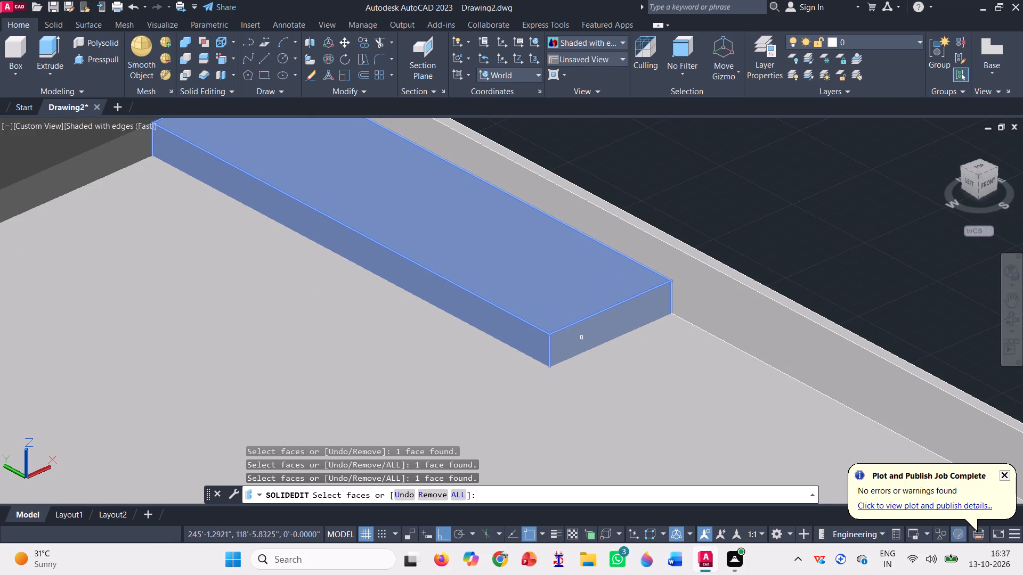
scroll(566, 307, "down", 2)
key("Return")
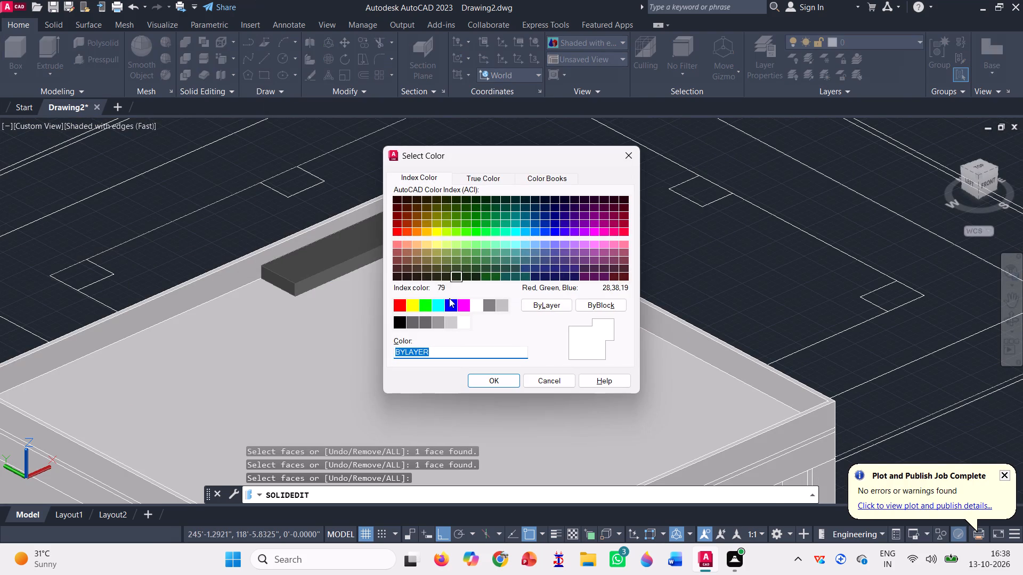
left_click(415, 320)
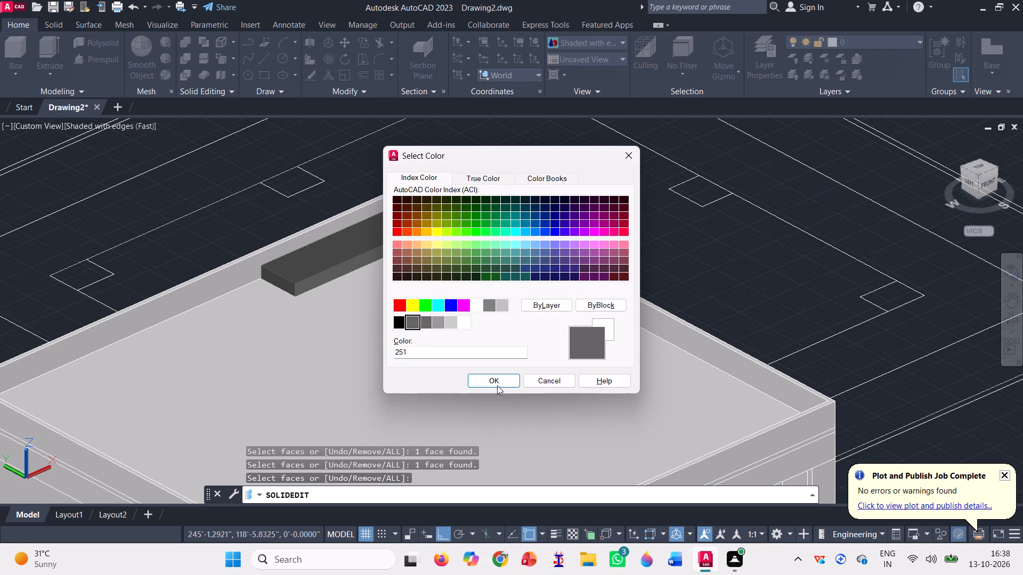
left_click(497, 381)
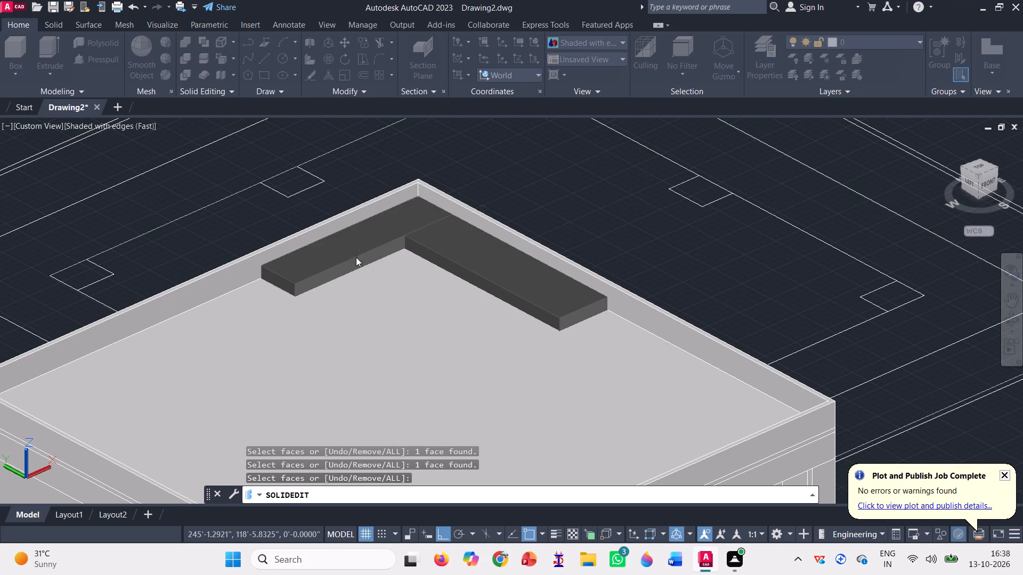
scroll(353, 250, "down", 3)
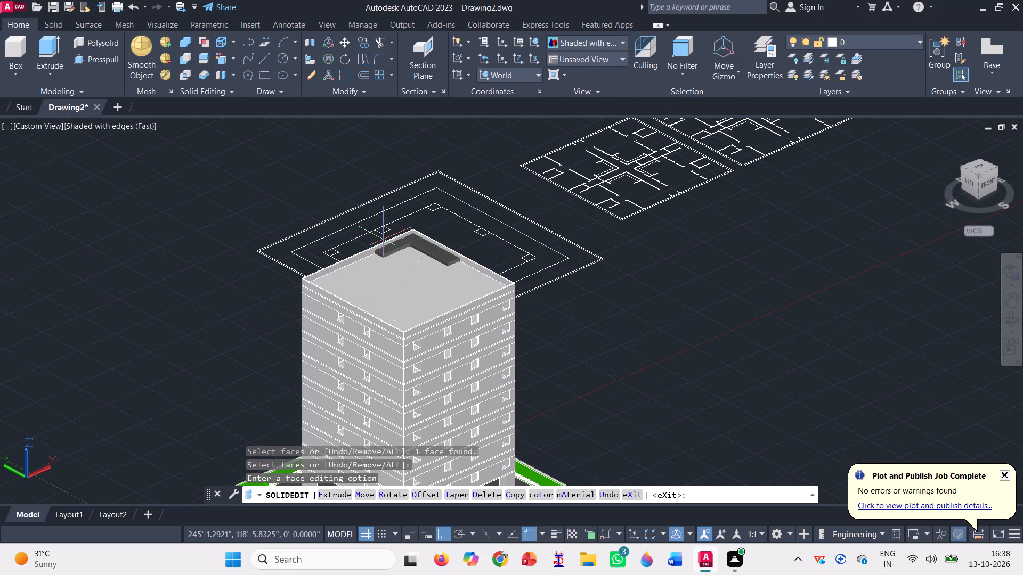
scroll(343, 232, "down", 1)
scroll(394, 326, "up", 2)
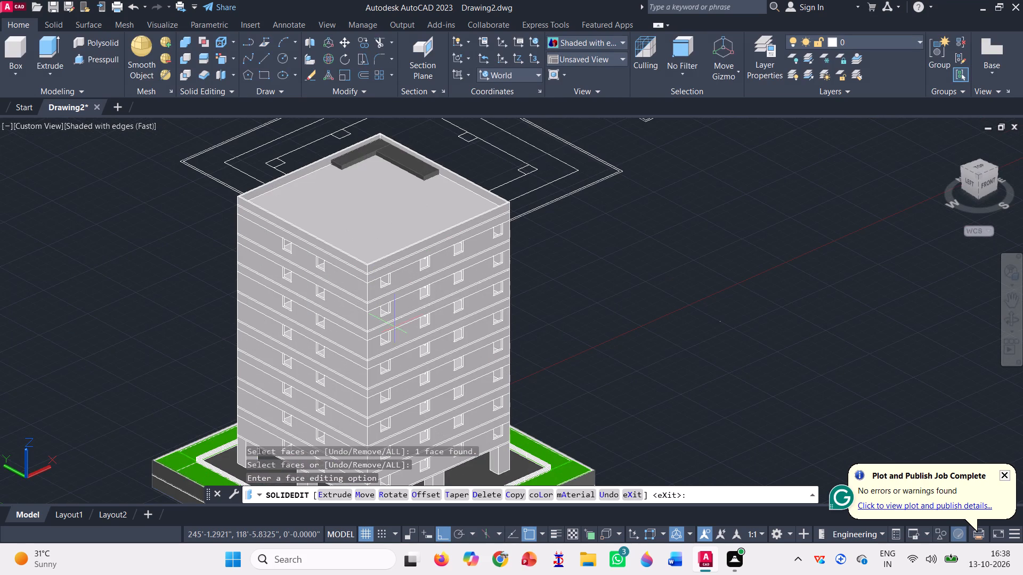
key("Escape")
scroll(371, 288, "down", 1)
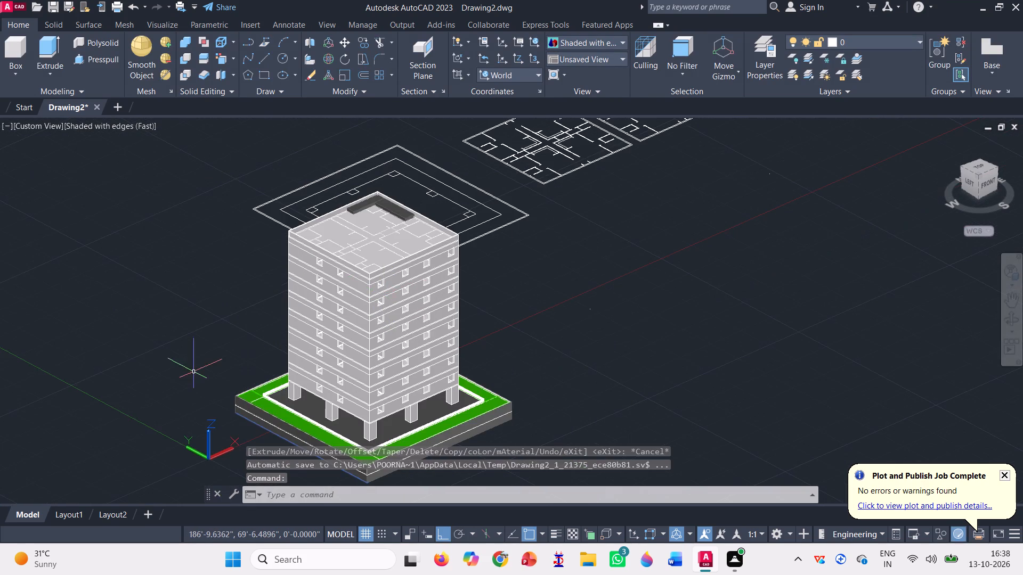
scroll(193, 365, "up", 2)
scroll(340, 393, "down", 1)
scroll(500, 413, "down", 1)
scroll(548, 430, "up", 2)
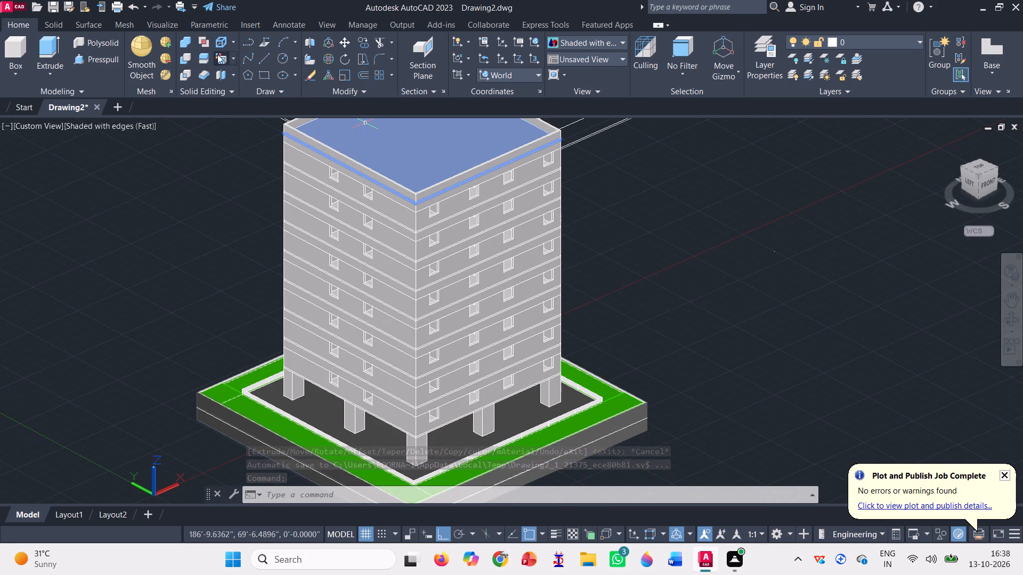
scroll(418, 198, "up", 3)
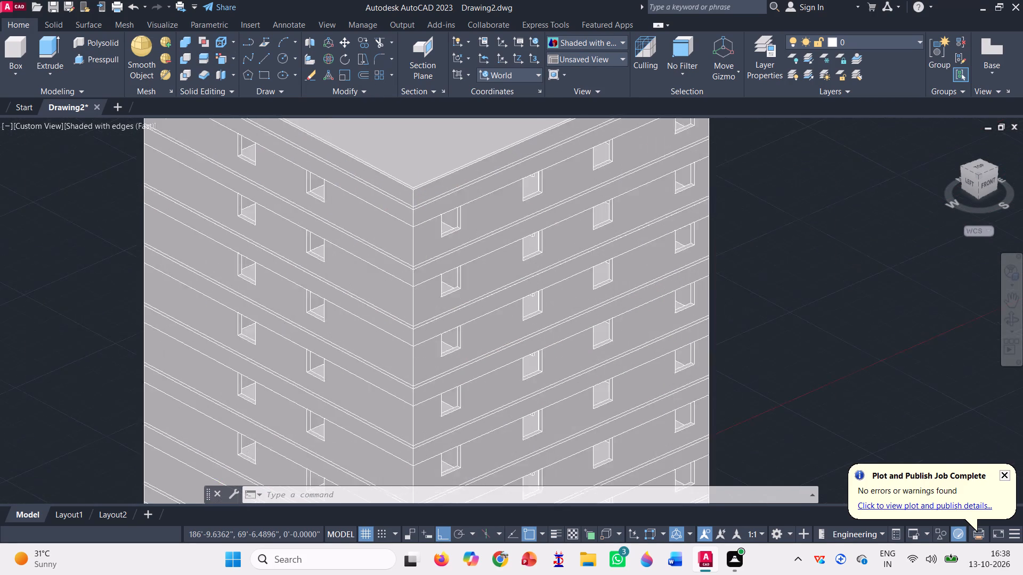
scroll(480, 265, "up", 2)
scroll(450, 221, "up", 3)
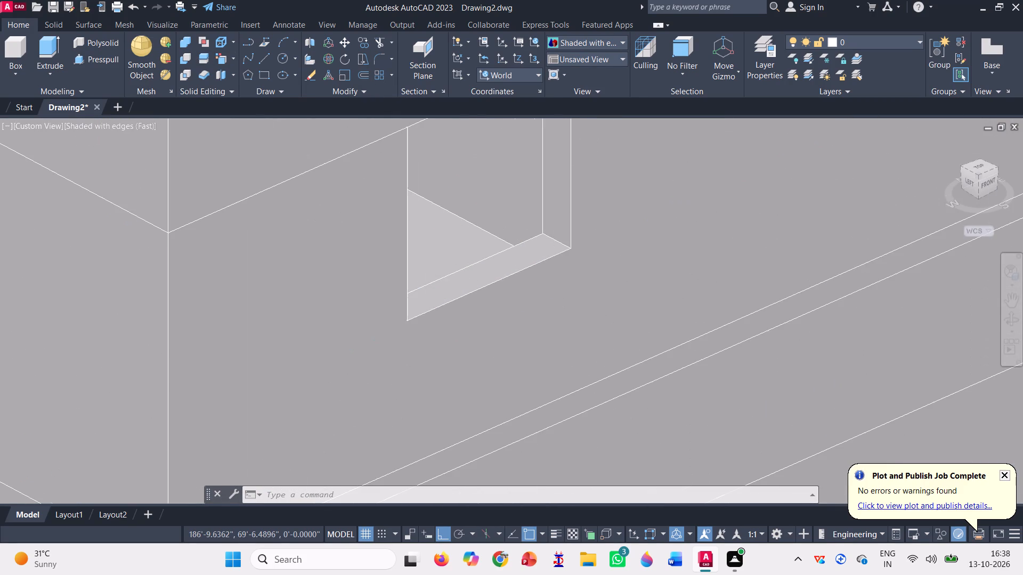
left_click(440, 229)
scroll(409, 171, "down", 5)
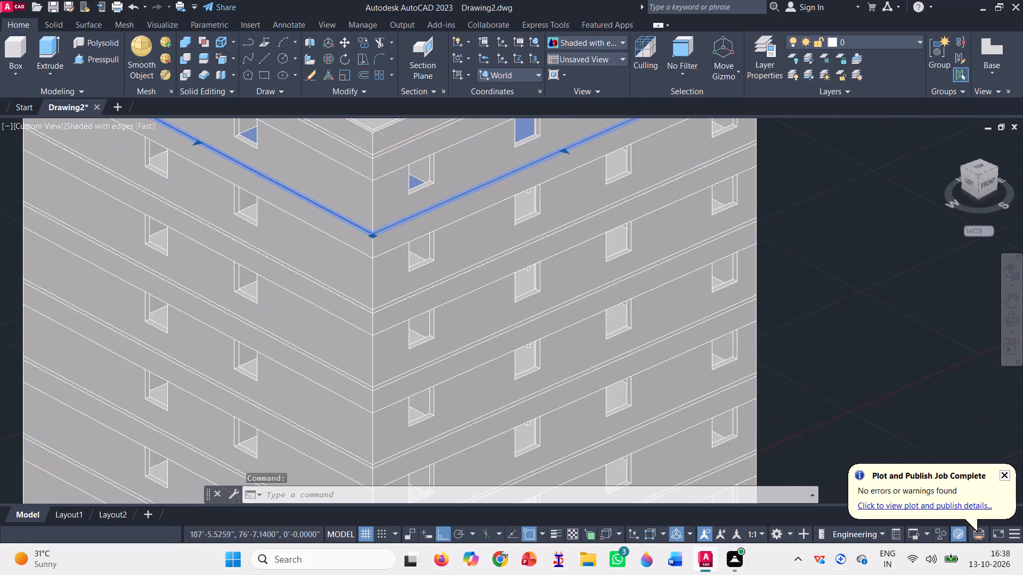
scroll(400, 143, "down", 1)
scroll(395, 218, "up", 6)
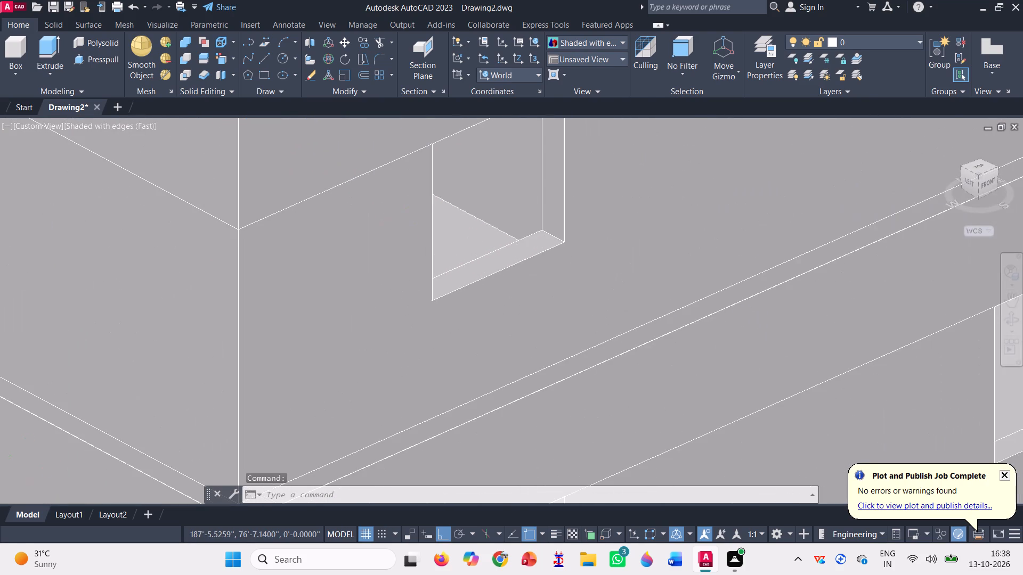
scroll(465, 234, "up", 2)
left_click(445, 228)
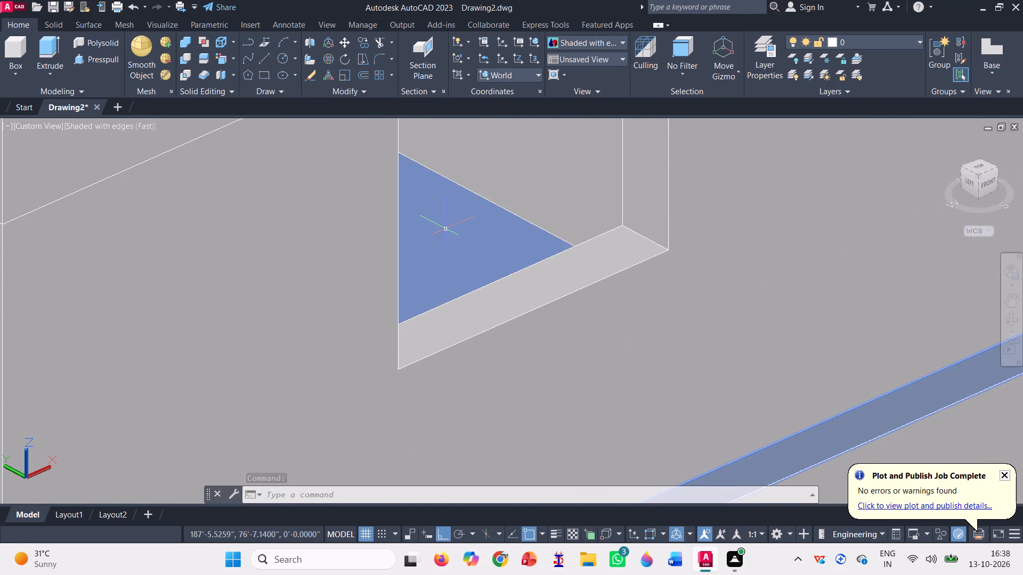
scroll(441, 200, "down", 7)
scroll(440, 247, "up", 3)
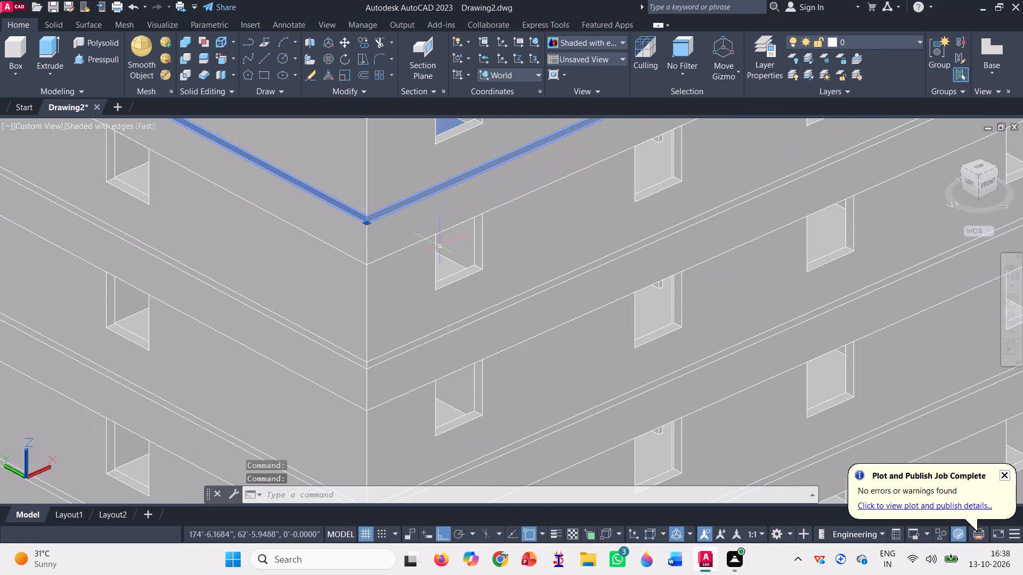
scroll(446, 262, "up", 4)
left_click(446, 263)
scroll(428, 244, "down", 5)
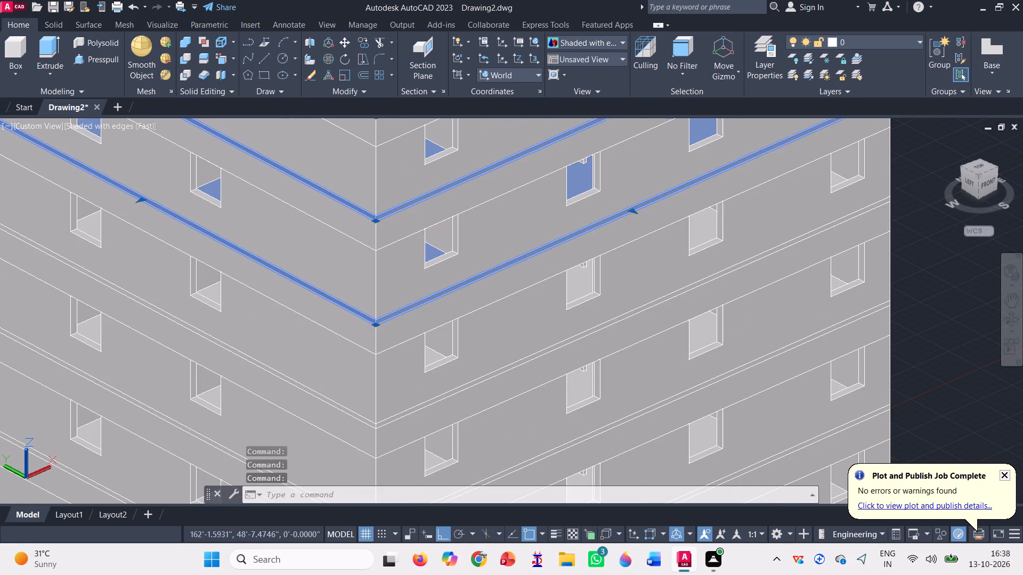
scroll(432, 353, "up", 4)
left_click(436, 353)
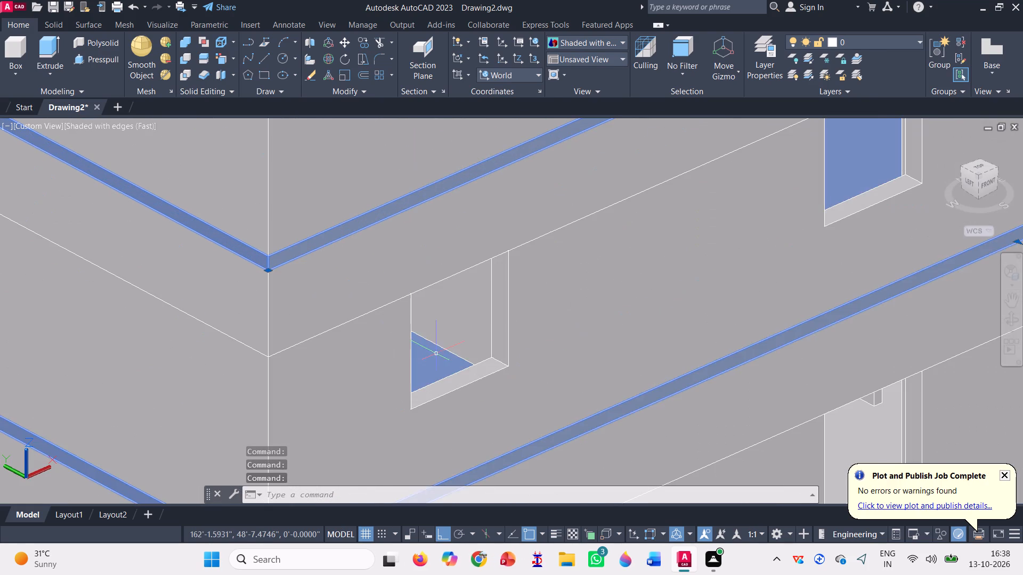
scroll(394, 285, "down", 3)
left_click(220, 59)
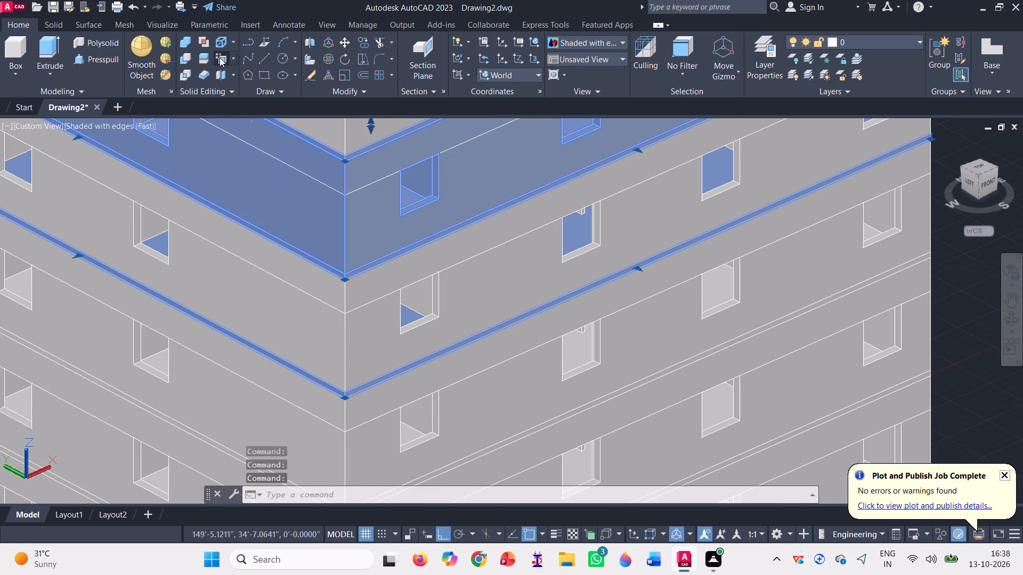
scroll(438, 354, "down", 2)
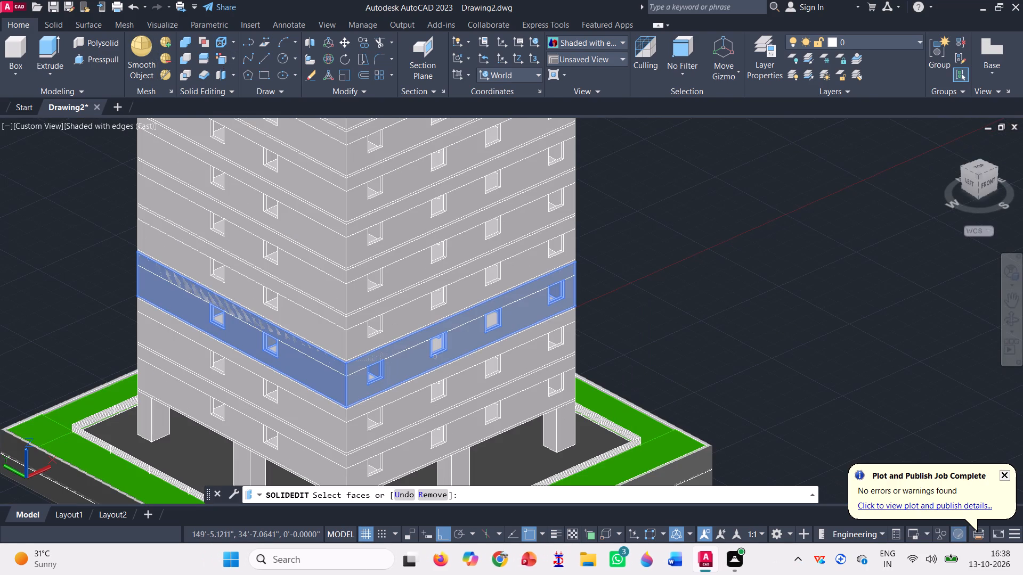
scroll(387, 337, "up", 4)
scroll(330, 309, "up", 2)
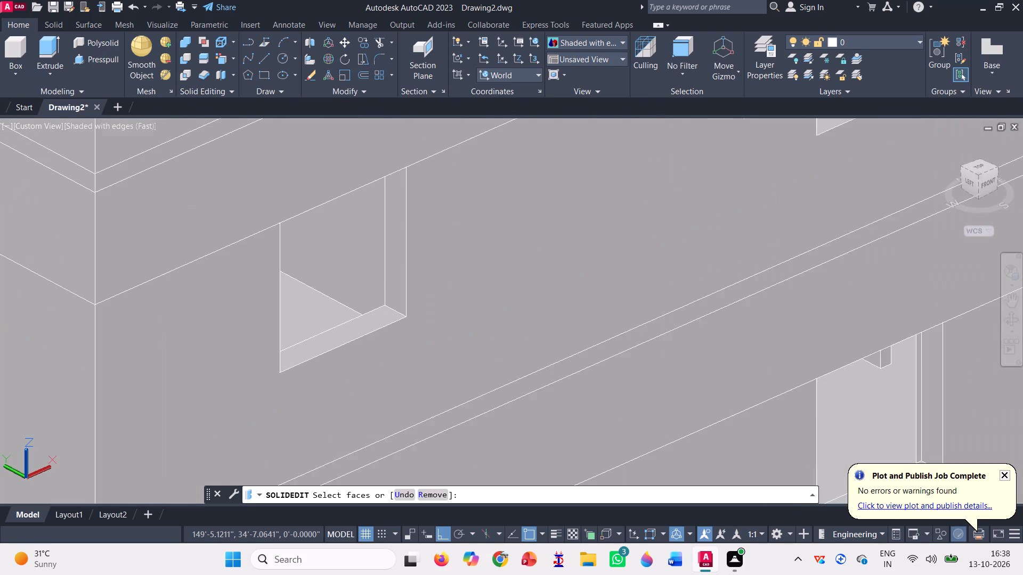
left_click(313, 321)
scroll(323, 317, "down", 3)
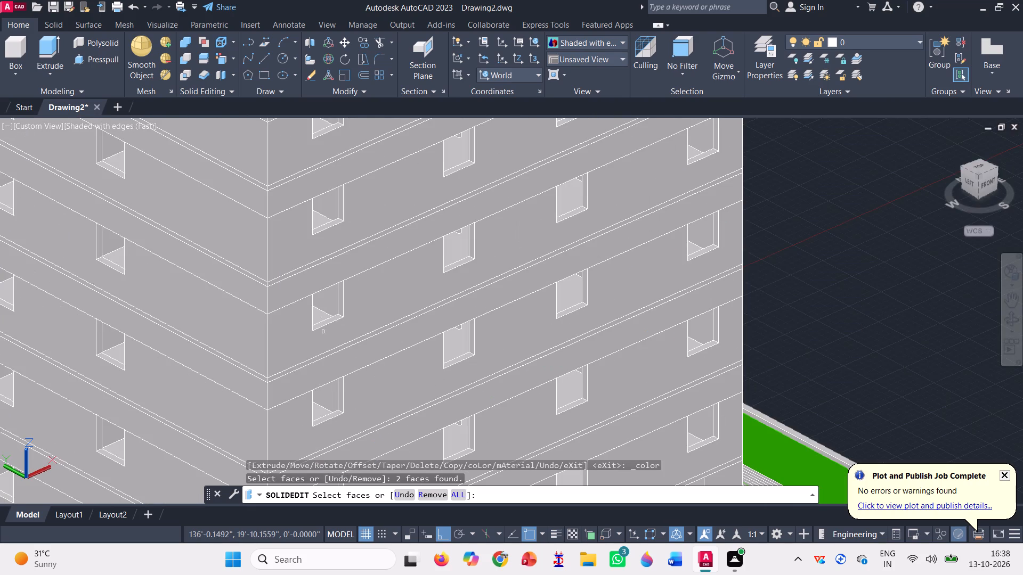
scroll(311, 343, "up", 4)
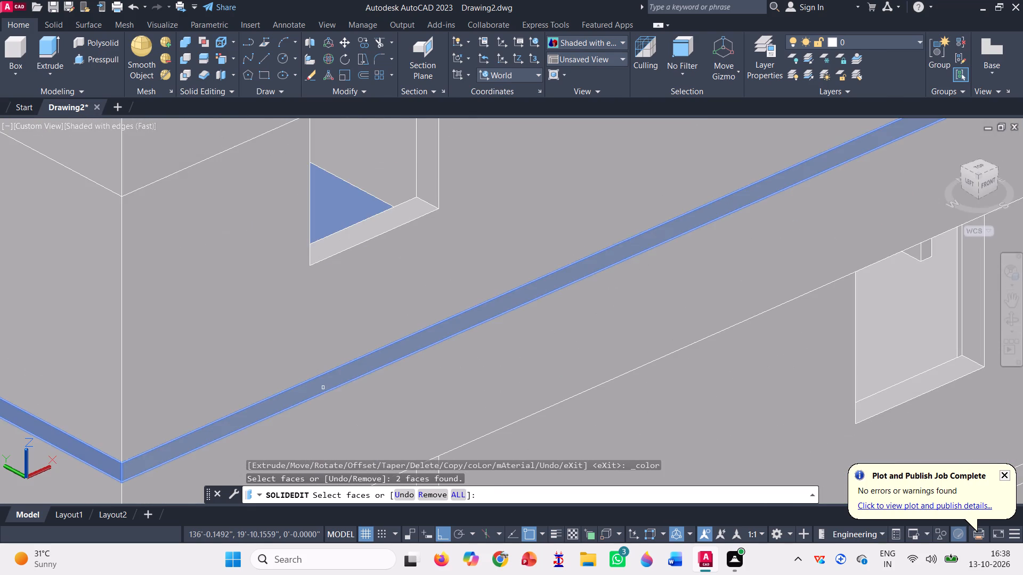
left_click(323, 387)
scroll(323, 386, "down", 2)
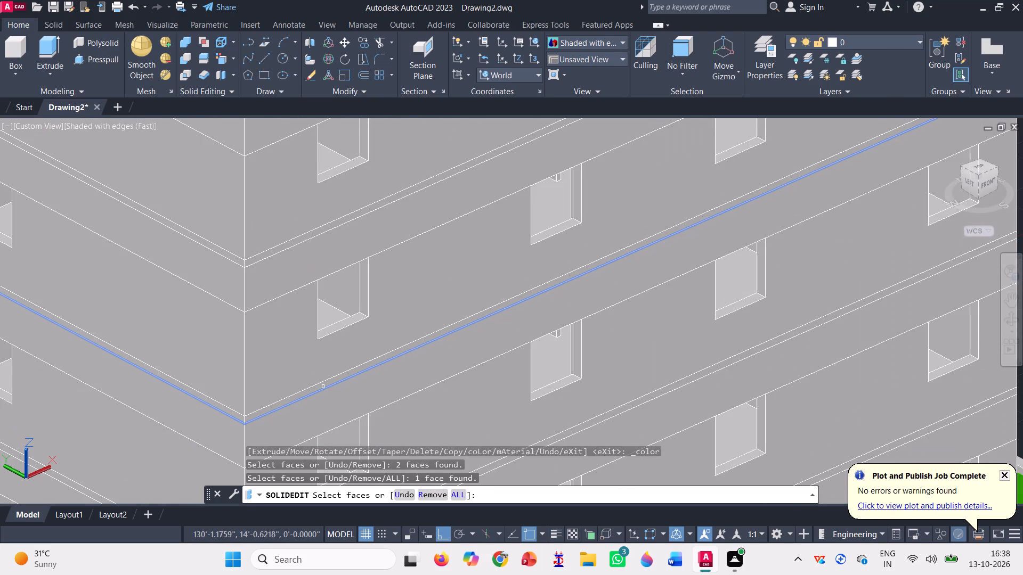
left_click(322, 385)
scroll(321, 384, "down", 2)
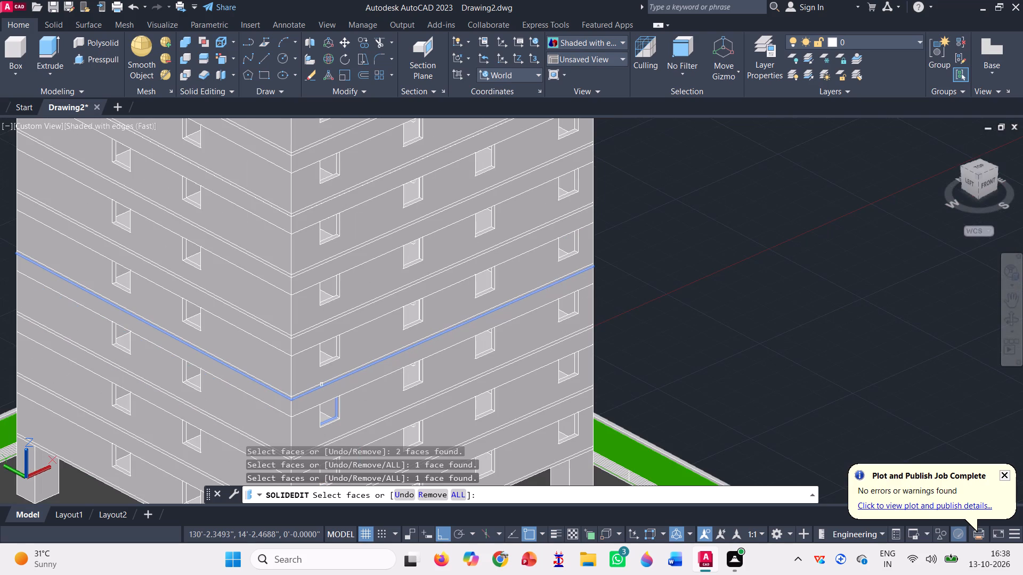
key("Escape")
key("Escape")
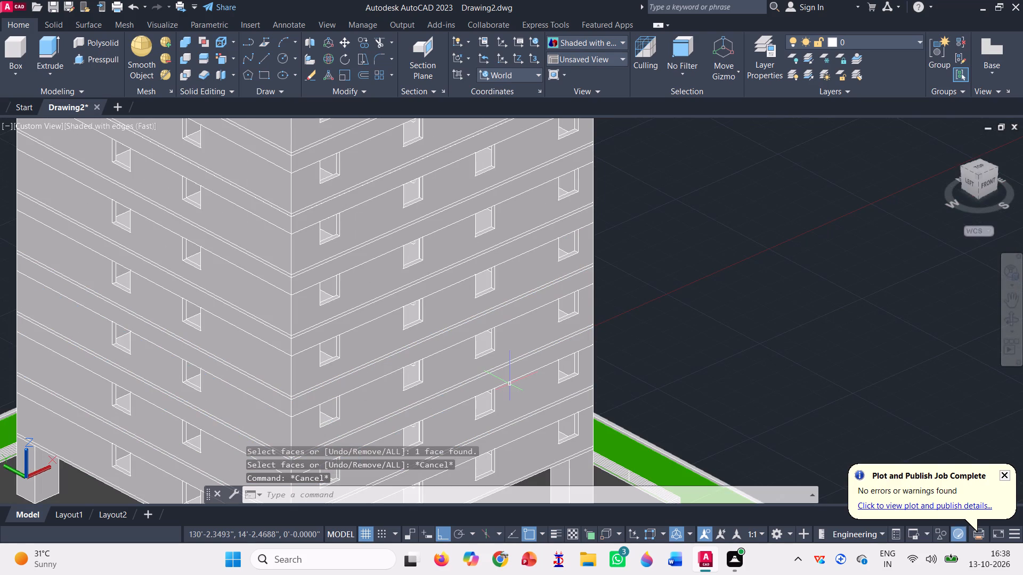
Start colouring solid faces and try to select faces at the top storey, the roof surface and the lowest storey together.
scroll(510, 365, "down", 1)
scroll(566, 333, "down", 2)
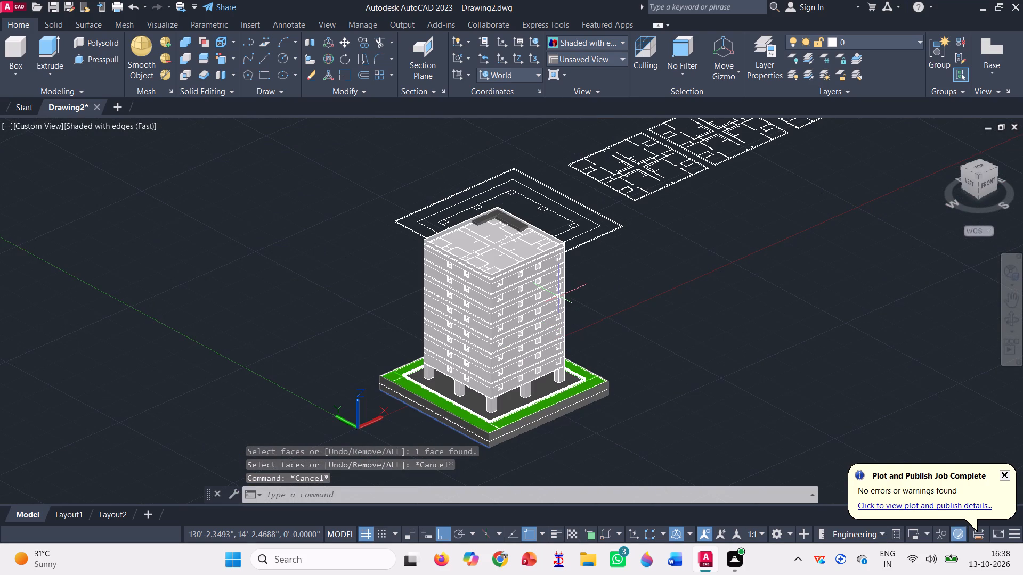
scroll(455, 232, "up", 1)
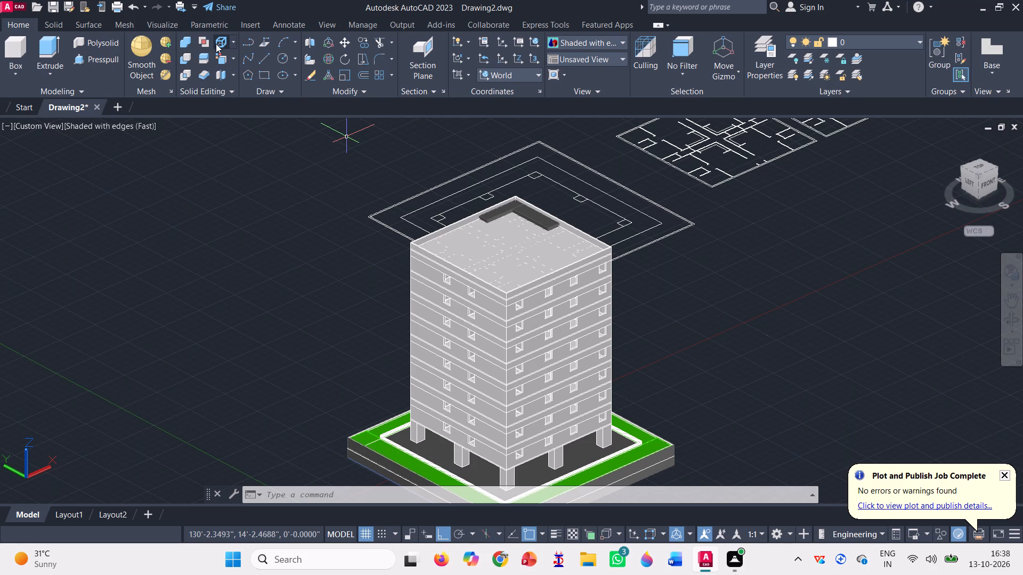
left_click(220, 61)
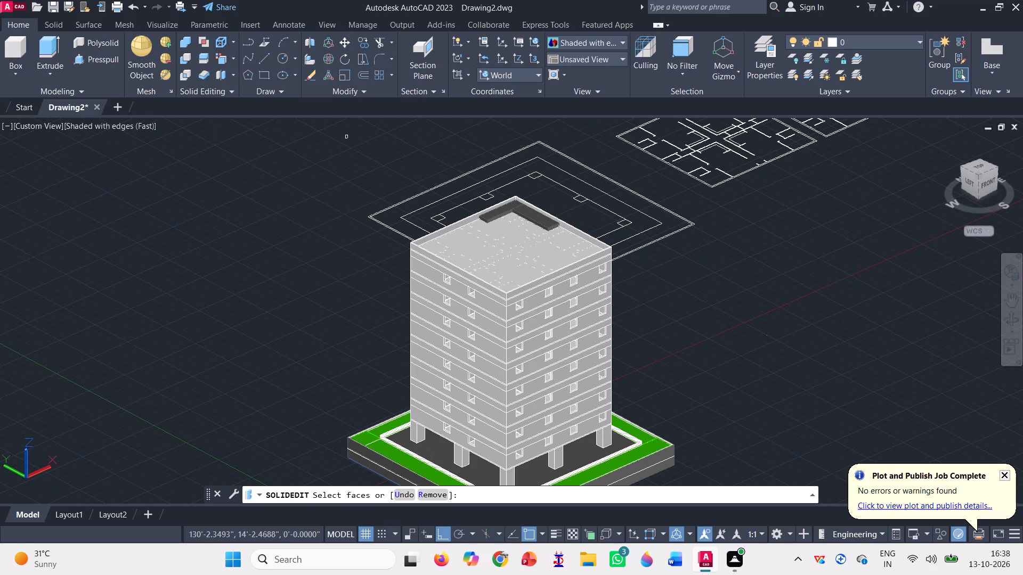
scroll(504, 347, "up", 2)
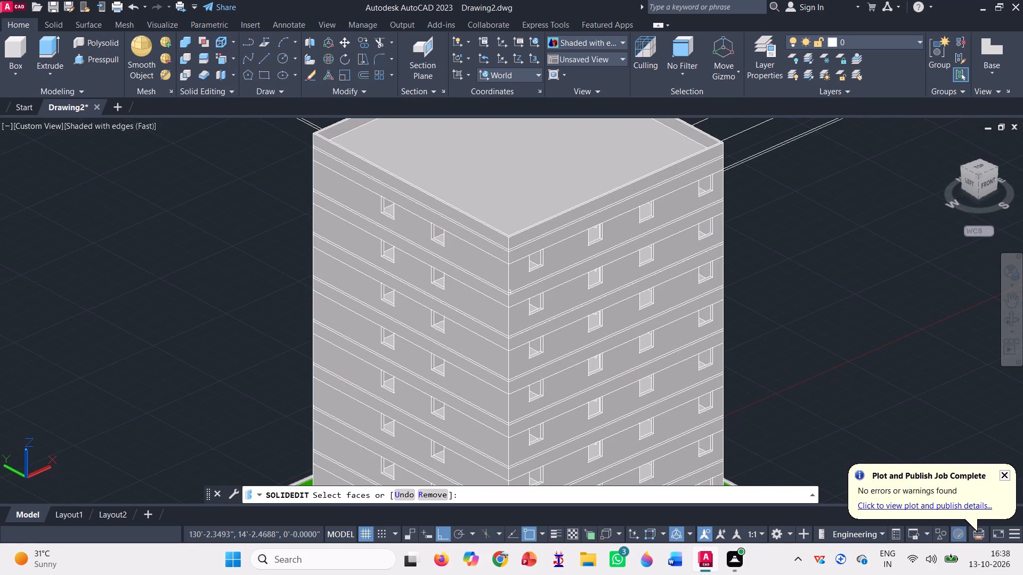
left_click(501, 277)
left_click(497, 258)
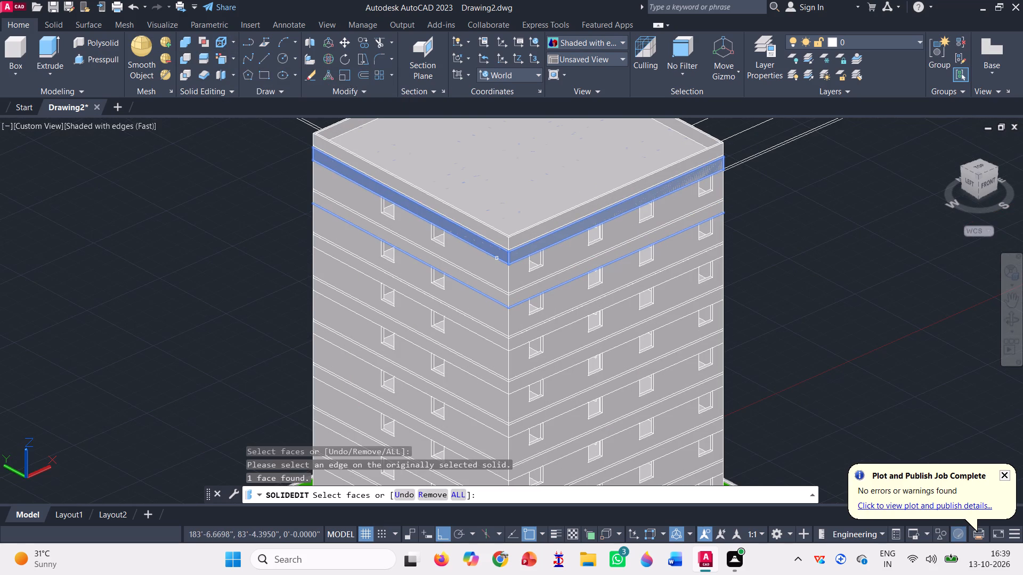
left_click(497, 257)
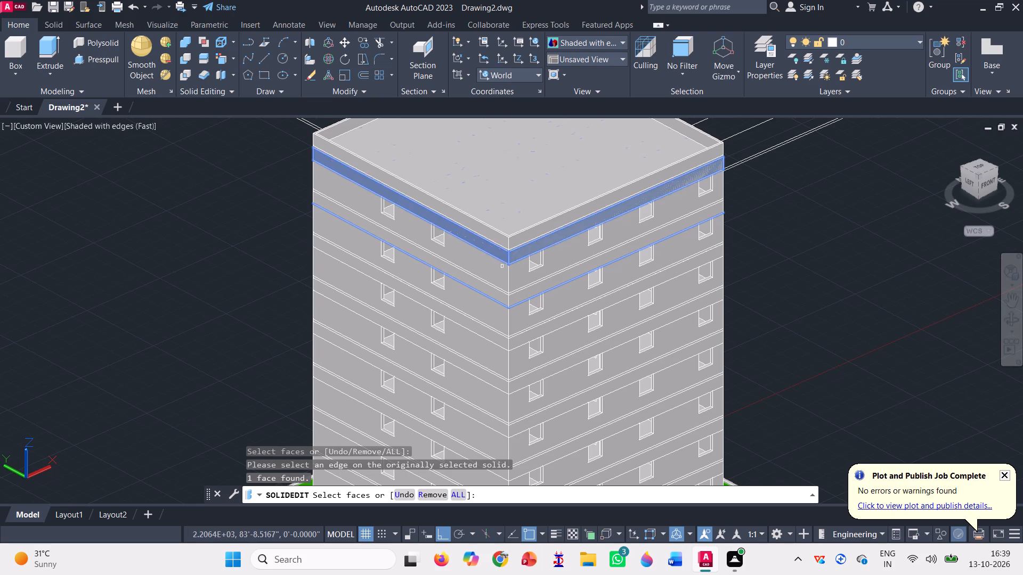
left_click(503, 267)
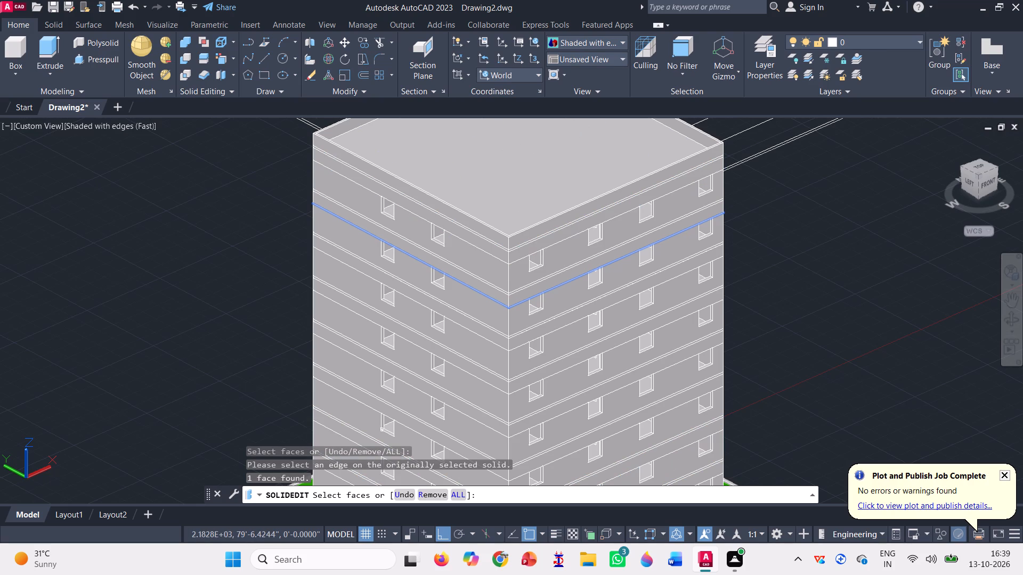
scroll(449, 404, "down", 2)
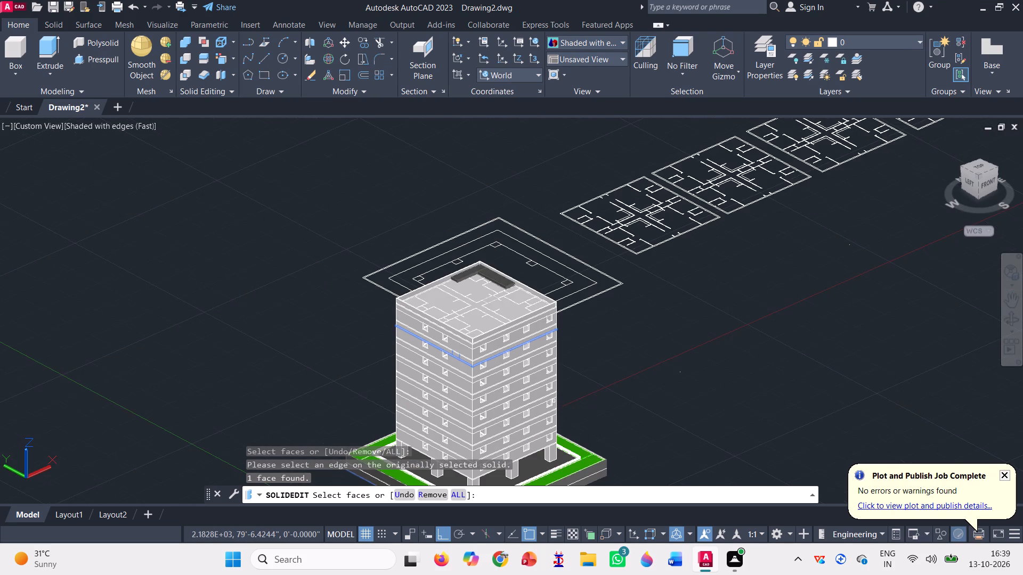
scroll(493, 378, "up", 2)
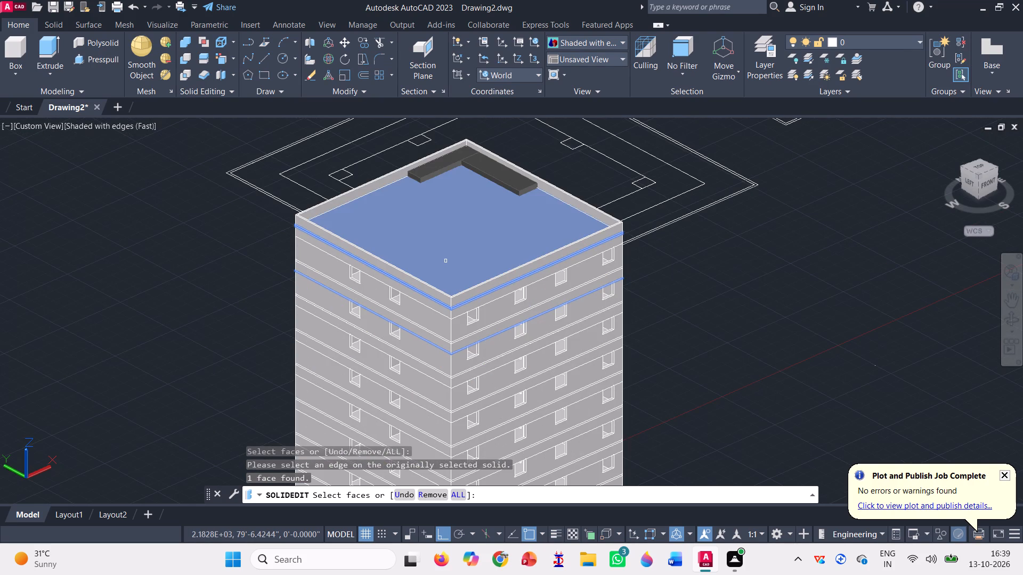
left_click(445, 260)
left_click(448, 251)
double_click(448, 251)
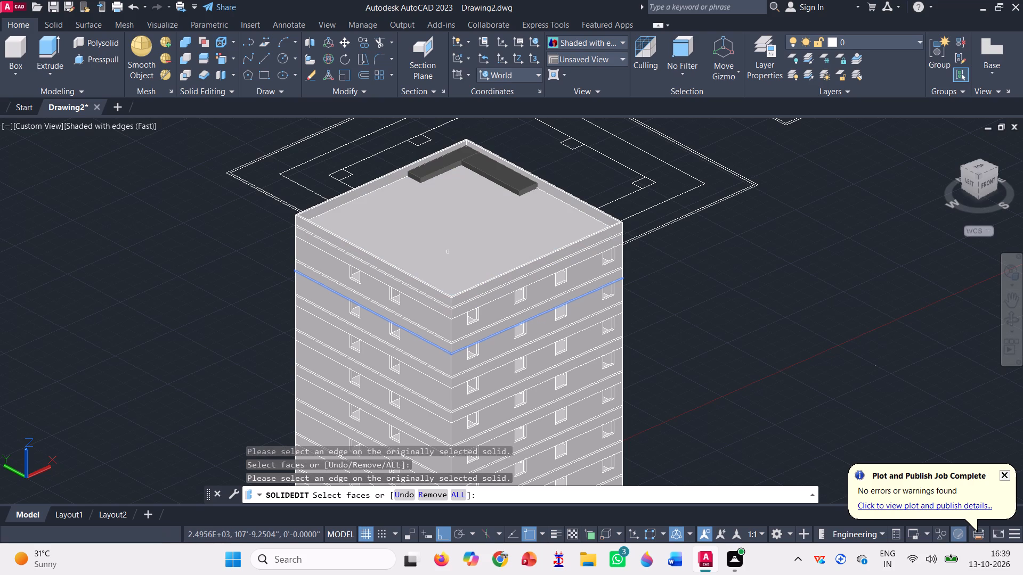
scroll(448, 251, "down", 2)
scroll(467, 356, "up", 3)
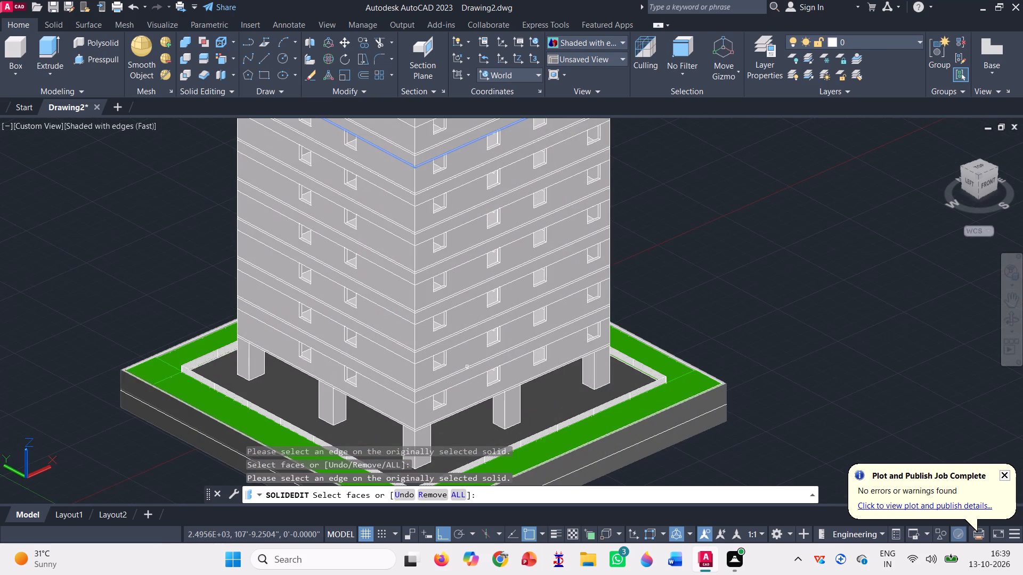
left_click(475, 391)
scroll(476, 375, "up", 2)
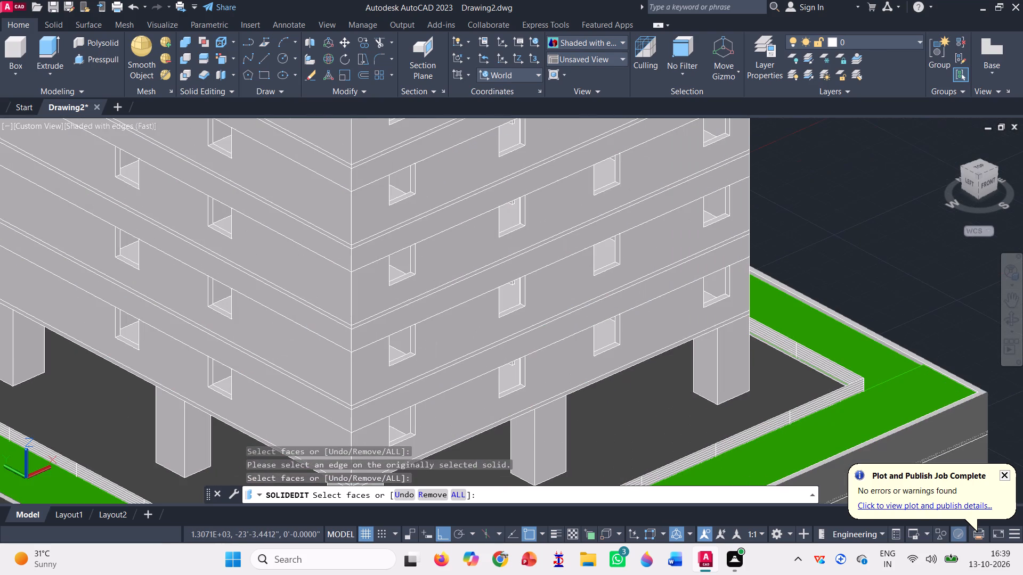
left_click(476, 375)
left_click(476, 375)
scroll(476, 375, "down", 3)
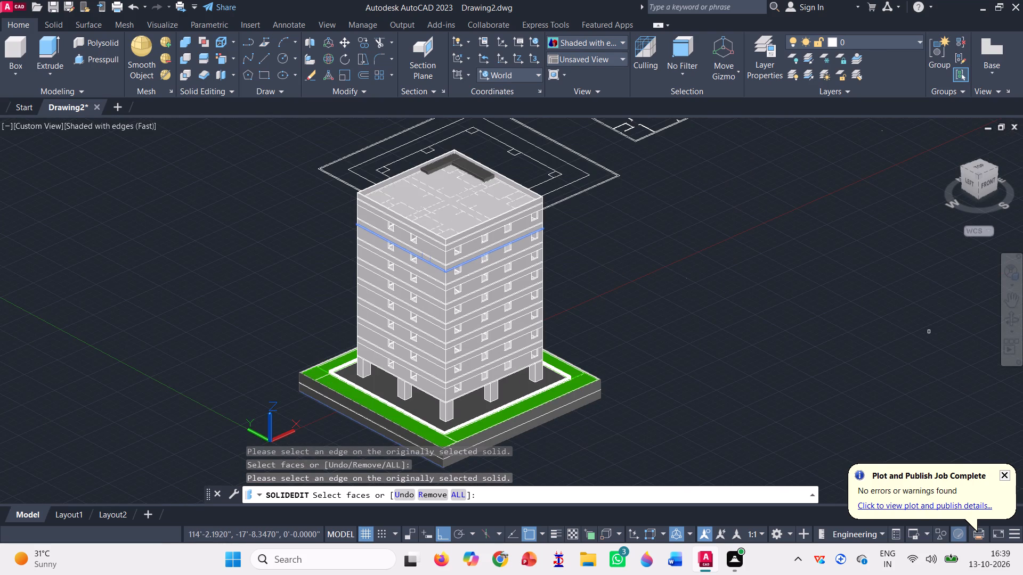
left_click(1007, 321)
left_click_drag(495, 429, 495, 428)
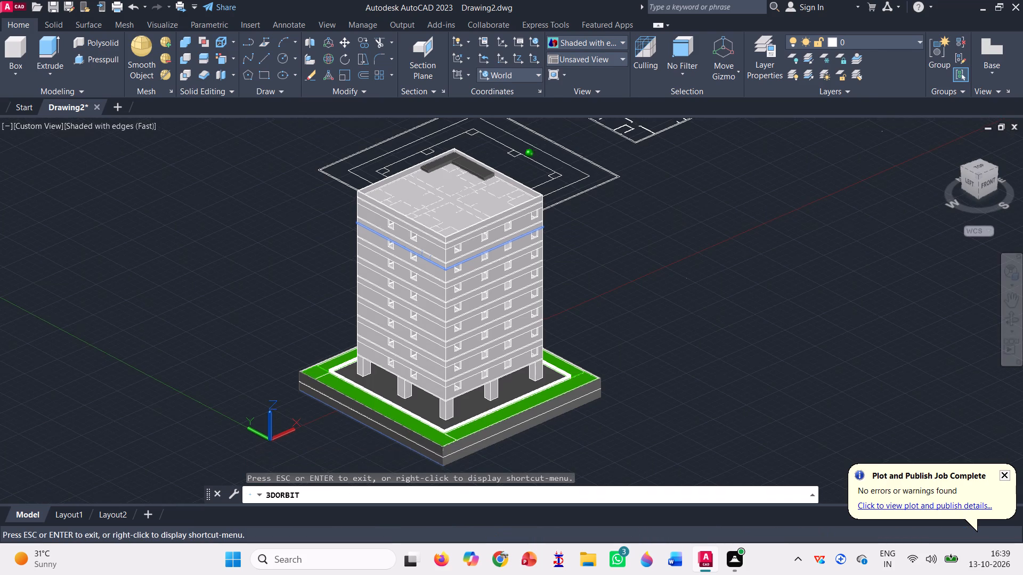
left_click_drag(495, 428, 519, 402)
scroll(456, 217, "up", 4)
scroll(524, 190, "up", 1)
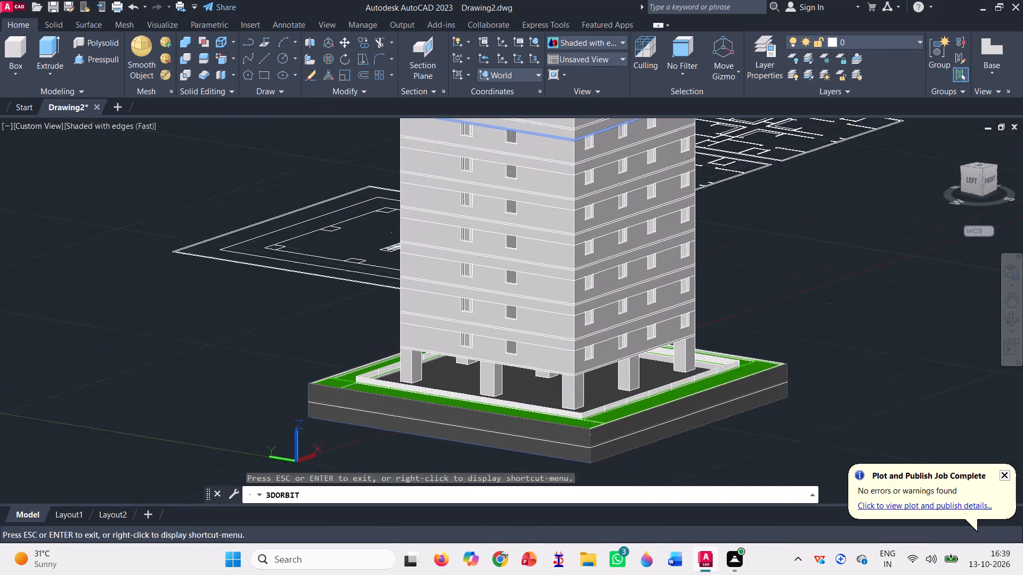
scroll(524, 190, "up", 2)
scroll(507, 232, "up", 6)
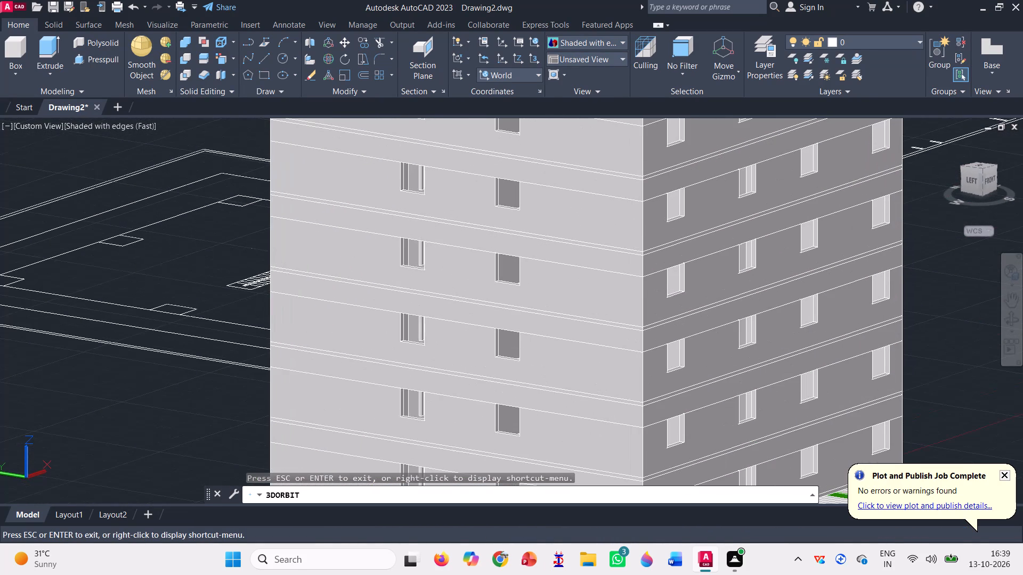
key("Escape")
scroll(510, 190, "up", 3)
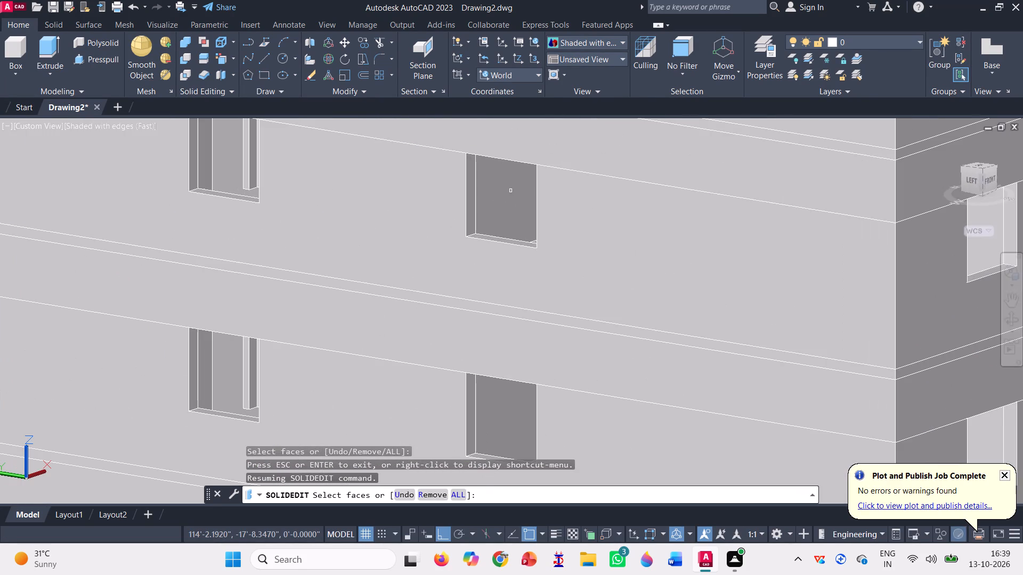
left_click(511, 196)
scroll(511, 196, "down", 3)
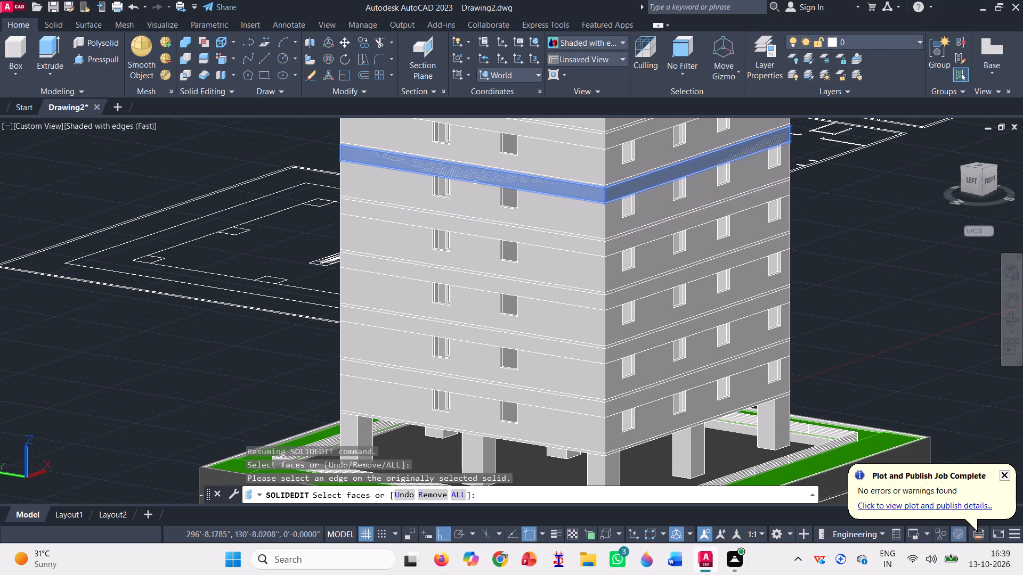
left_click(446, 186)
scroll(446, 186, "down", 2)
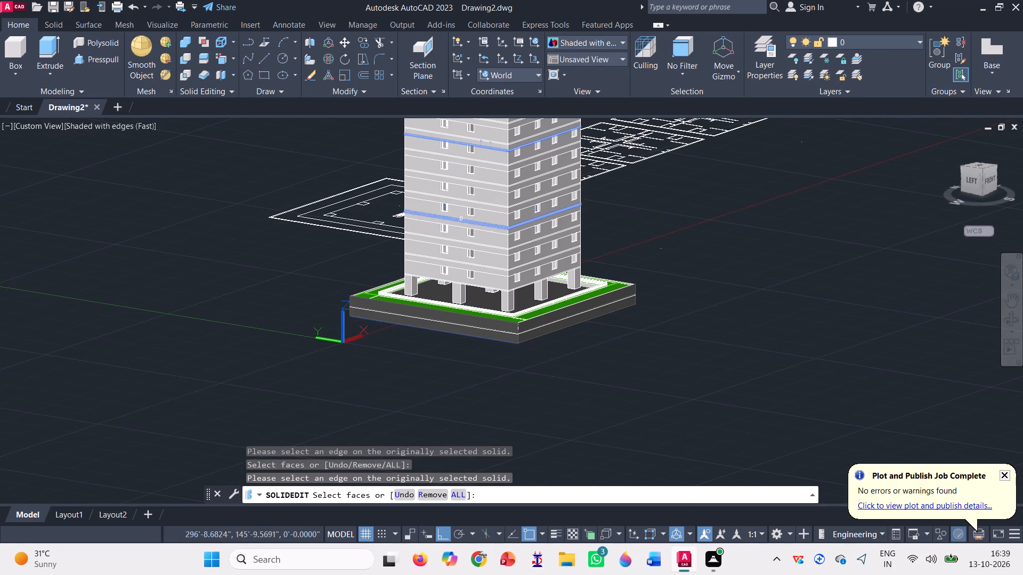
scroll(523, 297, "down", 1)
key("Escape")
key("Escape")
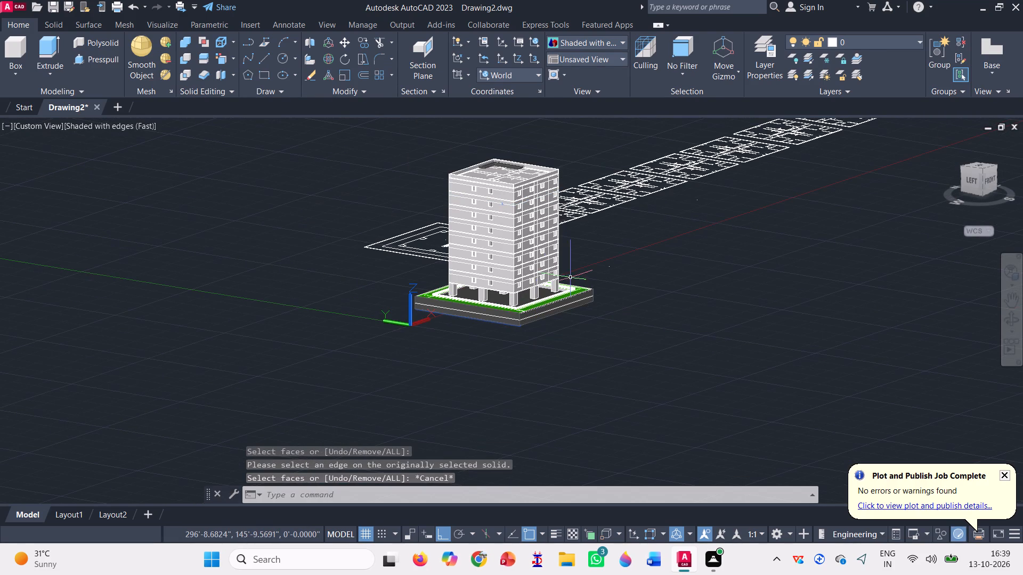
Start colouring solid faces and select the front and left outer wall faces of the lowest storey above the columns.
scroll(510, 140, "up", 2)
scroll(505, 306, "up", 3)
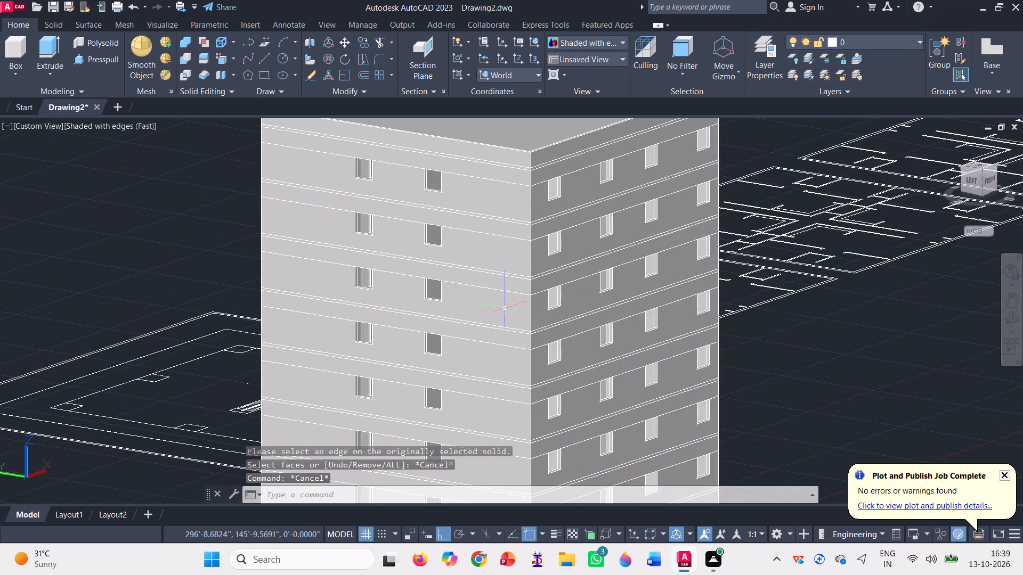
scroll(504, 308, "down", 3)
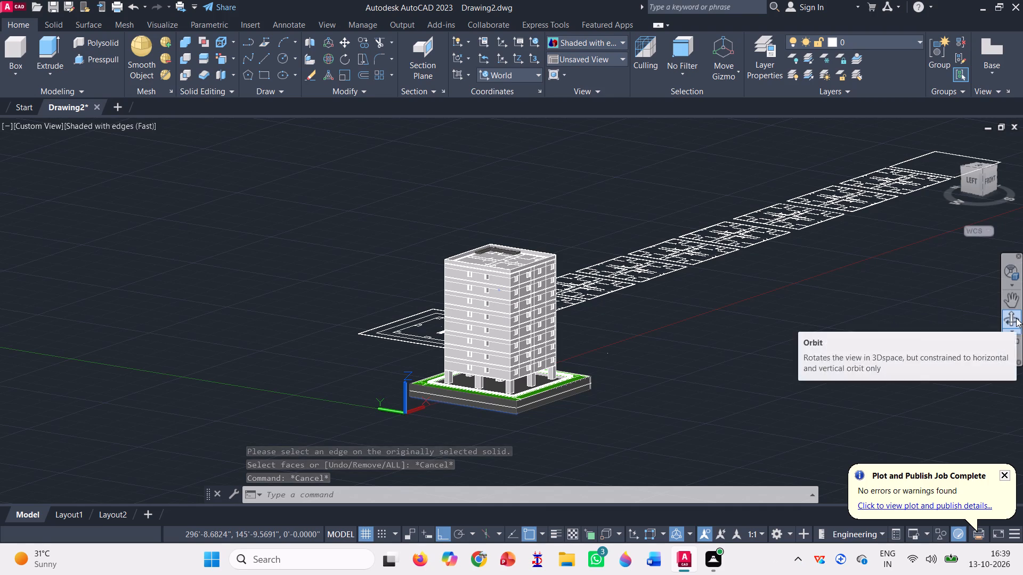
left_click(1016, 318)
left_click_drag(612, 390, 572, 392)
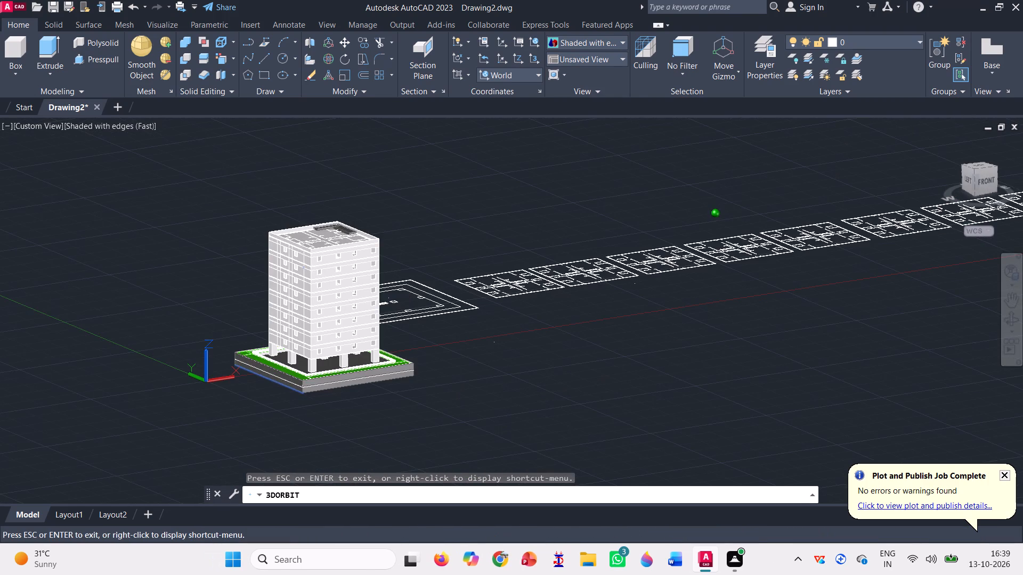
left_click_drag(572, 392, 572, 393)
scroll(227, 381, "up", 3)
scroll(312, 223, "up", 4)
scroll(323, 143, "up", 2)
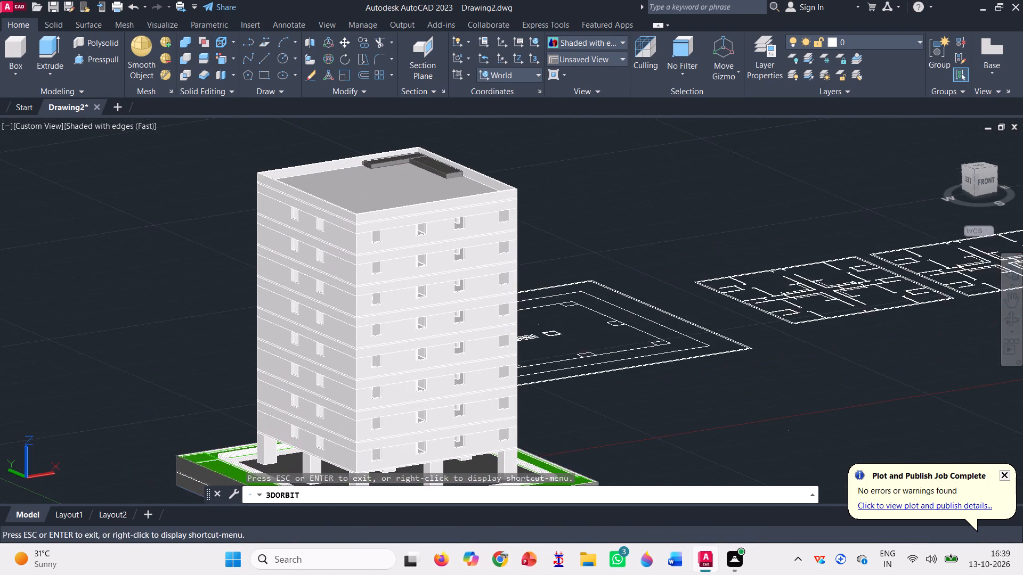
scroll(347, 129, "up", 2)
key("Escape")
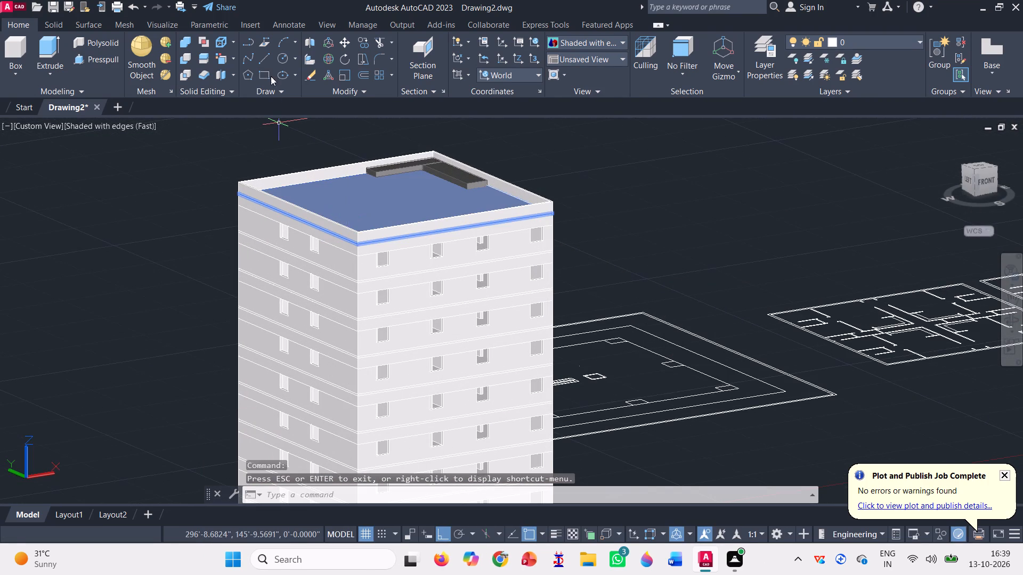
left_click(220, 53)
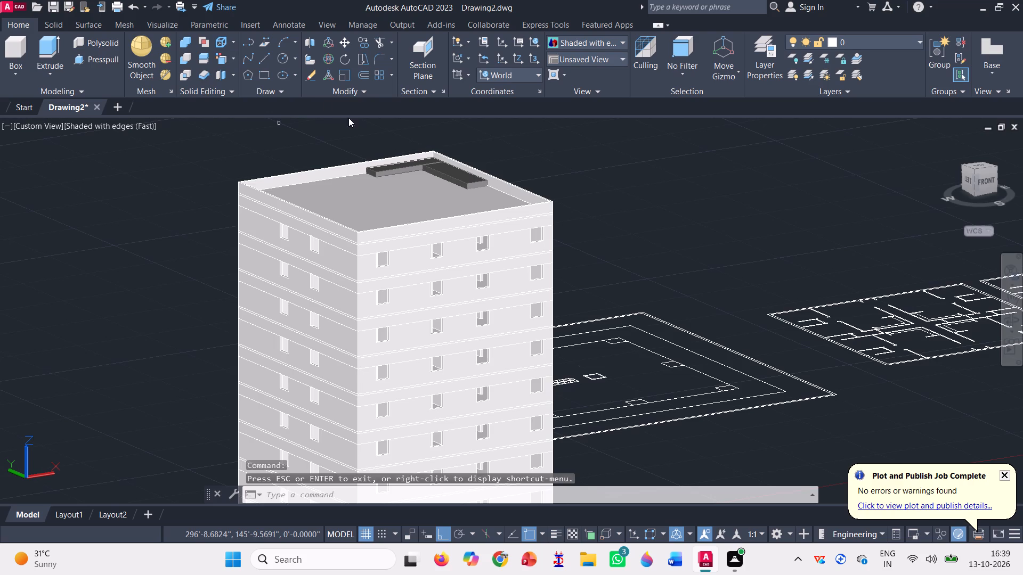
scroll(352, 131, "down", 1)
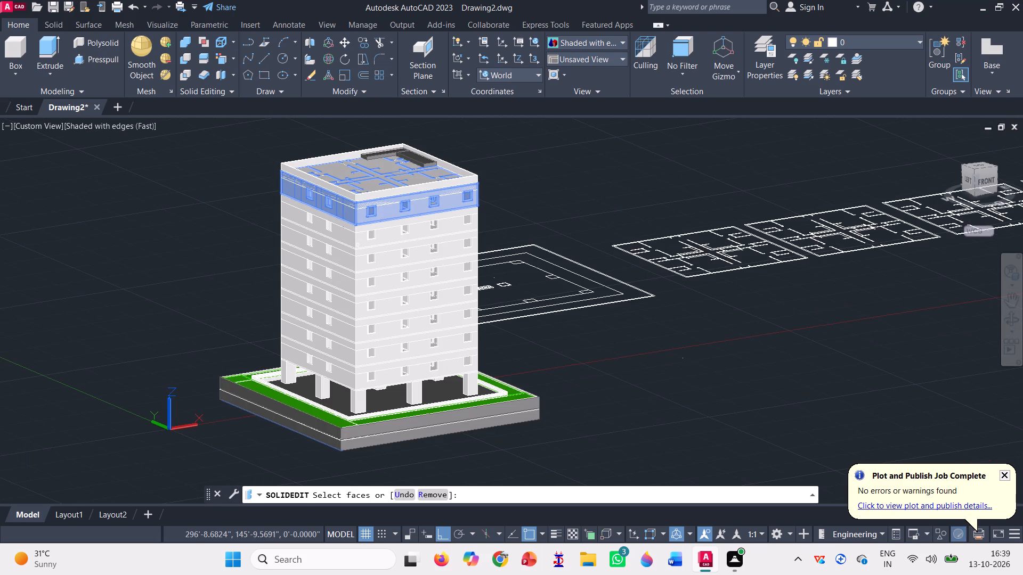
scroll(378, 309, "up", 2)
scroll(387, 351, "down", 2)
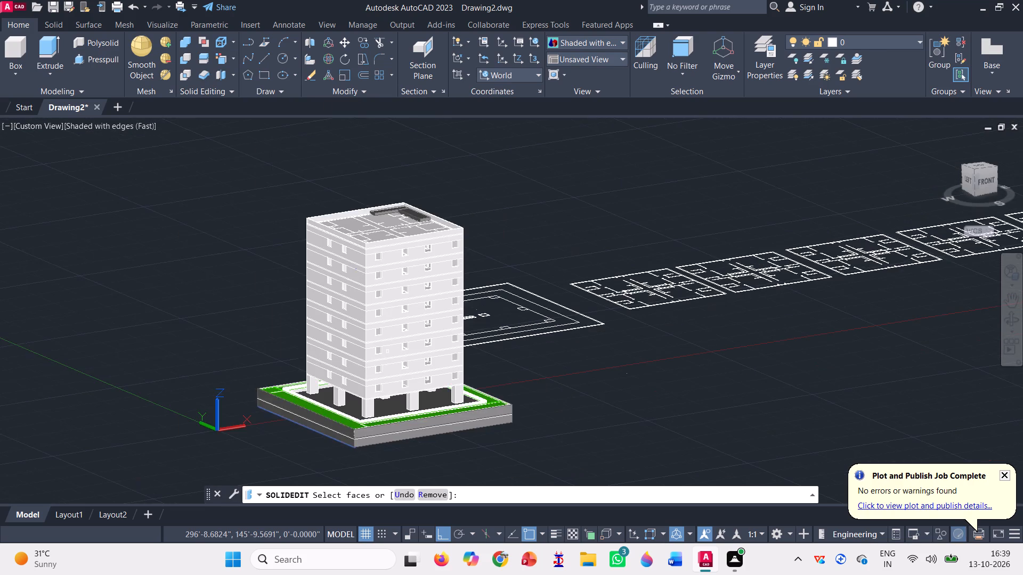
scroll(372, 396, "up", 3)
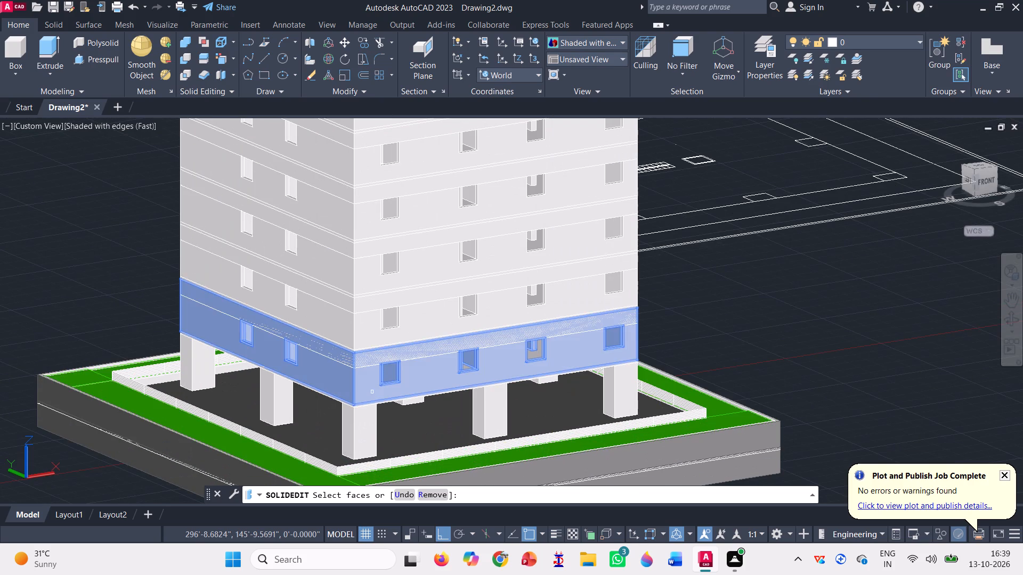
left_click(372, 391)
scroll(372, 391, "up", 3)
left_click(281, 346)
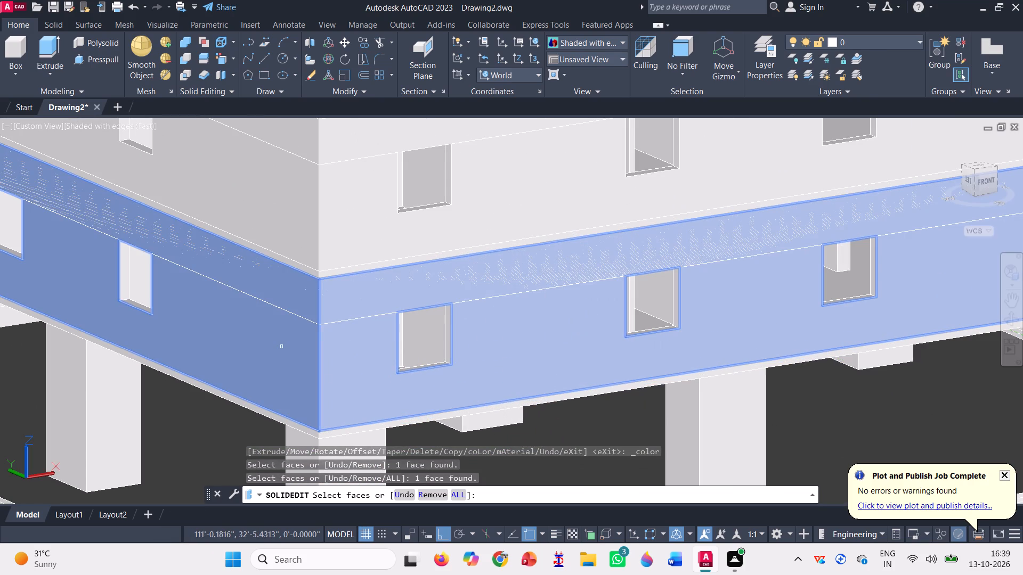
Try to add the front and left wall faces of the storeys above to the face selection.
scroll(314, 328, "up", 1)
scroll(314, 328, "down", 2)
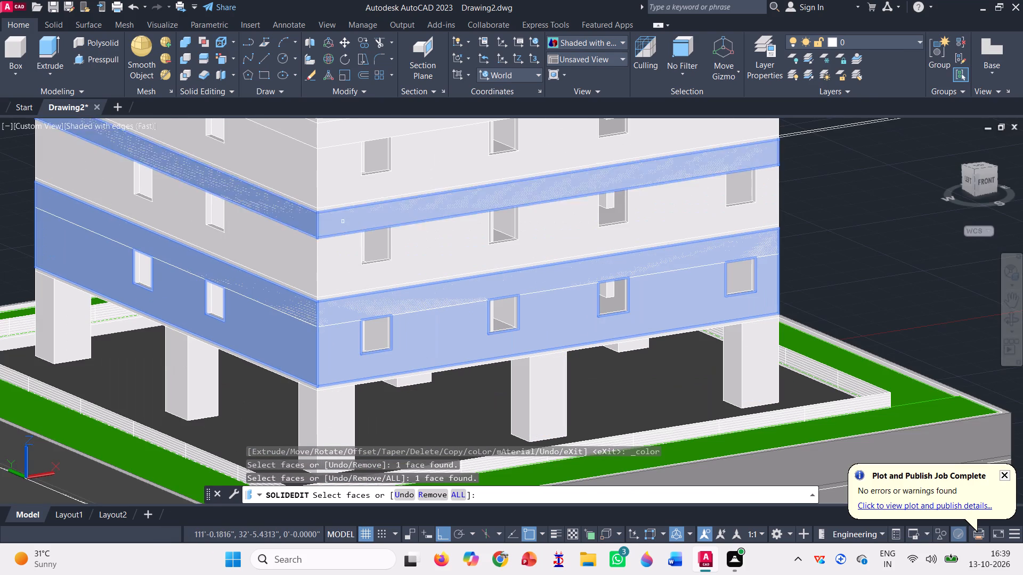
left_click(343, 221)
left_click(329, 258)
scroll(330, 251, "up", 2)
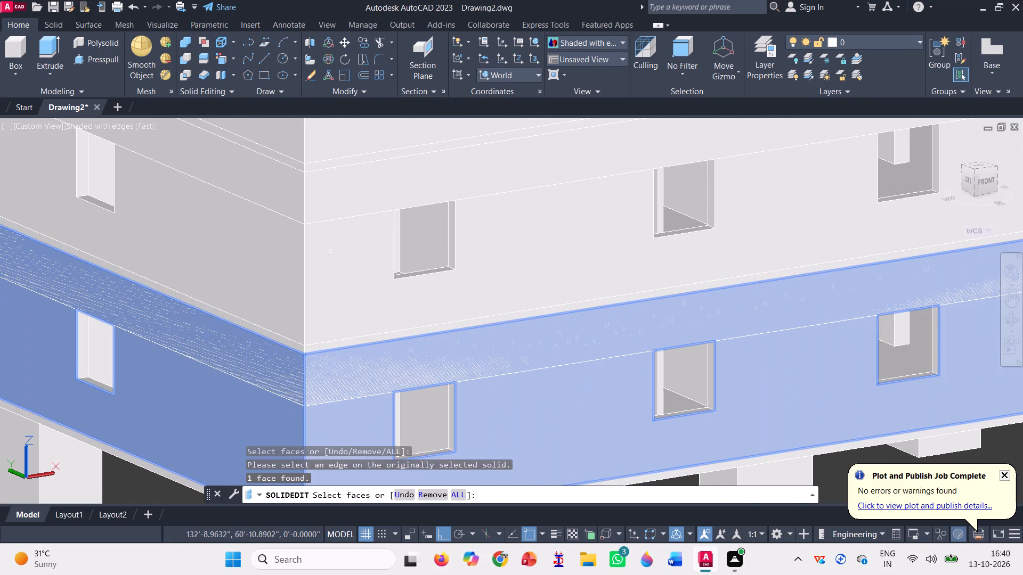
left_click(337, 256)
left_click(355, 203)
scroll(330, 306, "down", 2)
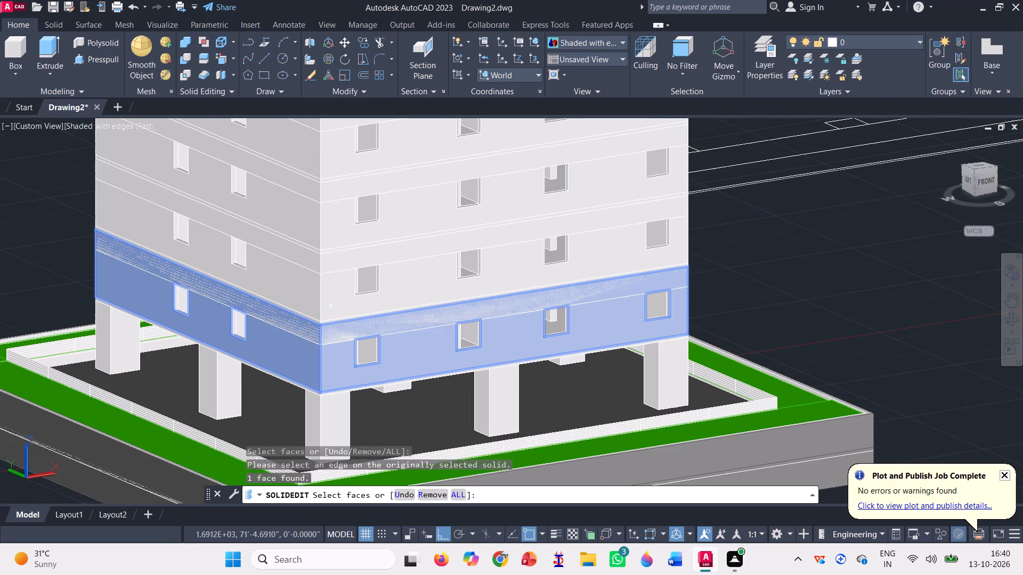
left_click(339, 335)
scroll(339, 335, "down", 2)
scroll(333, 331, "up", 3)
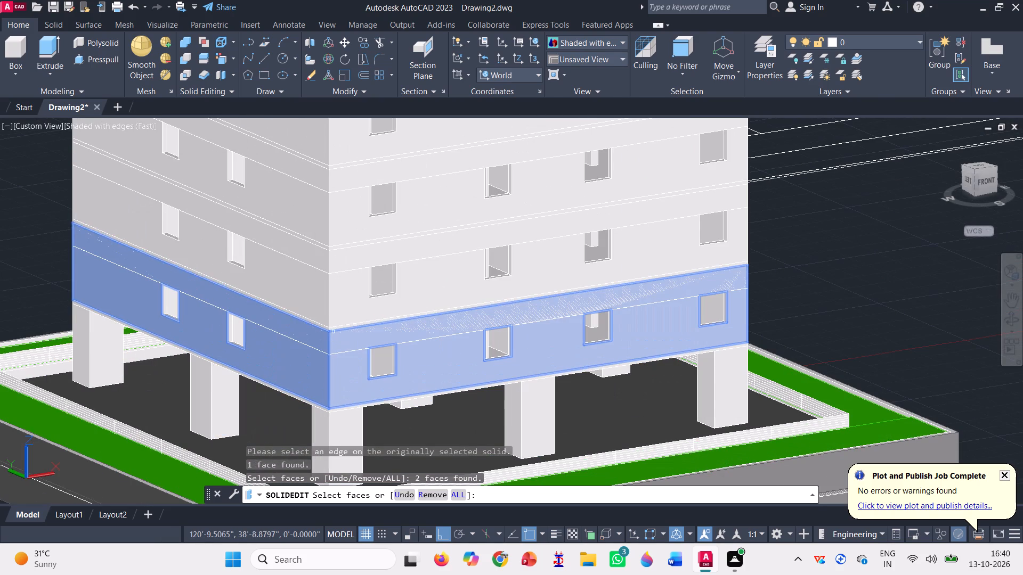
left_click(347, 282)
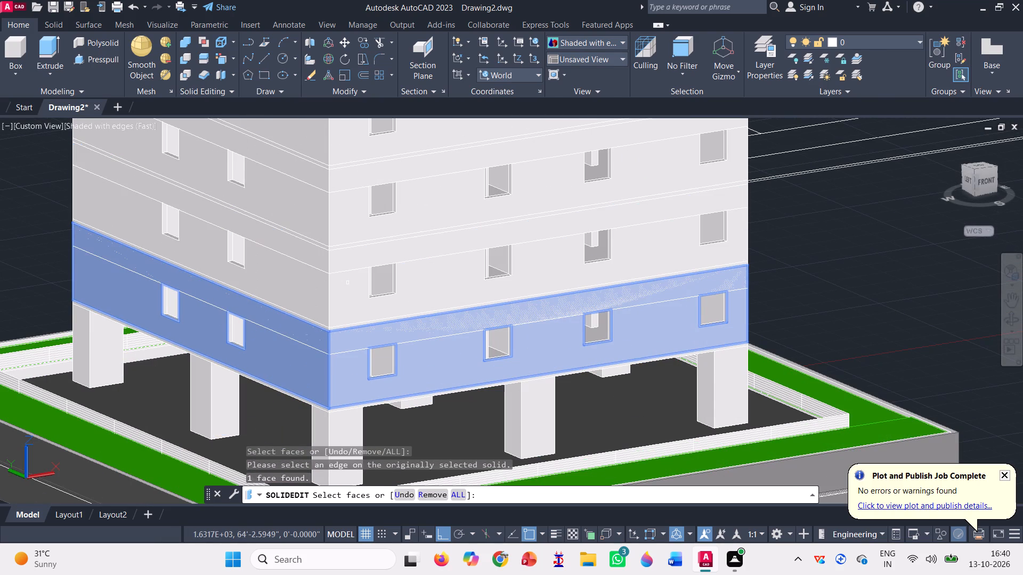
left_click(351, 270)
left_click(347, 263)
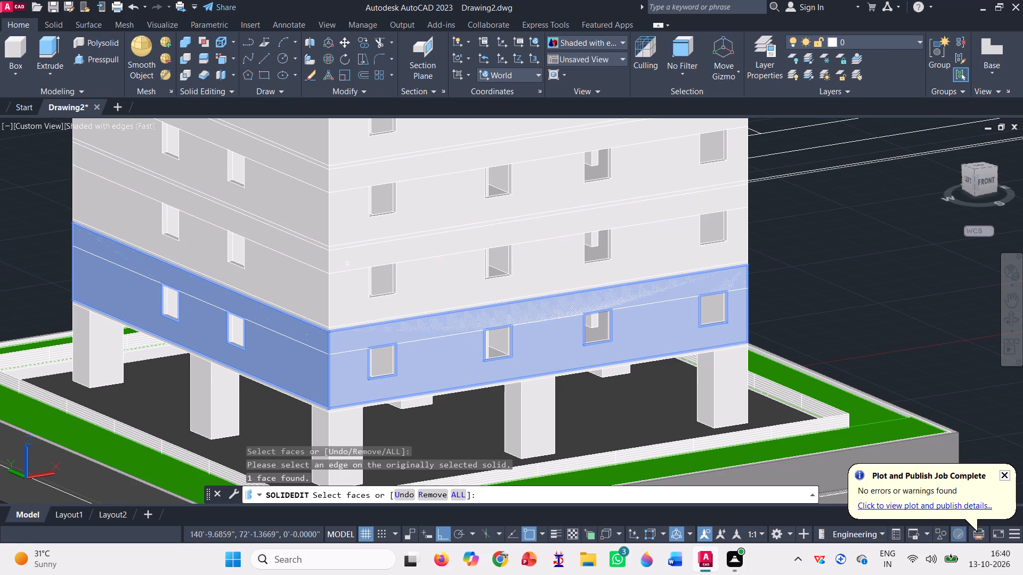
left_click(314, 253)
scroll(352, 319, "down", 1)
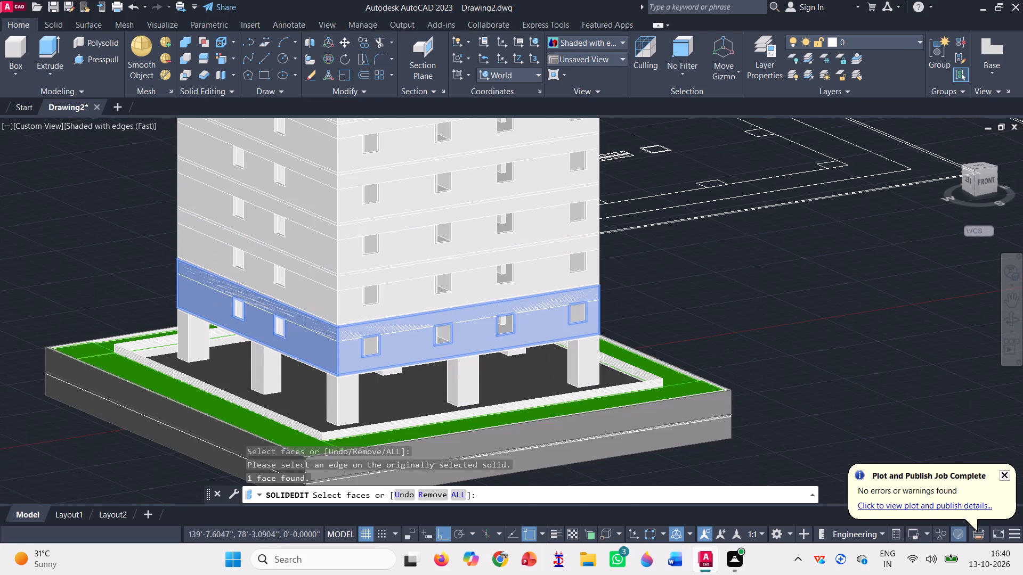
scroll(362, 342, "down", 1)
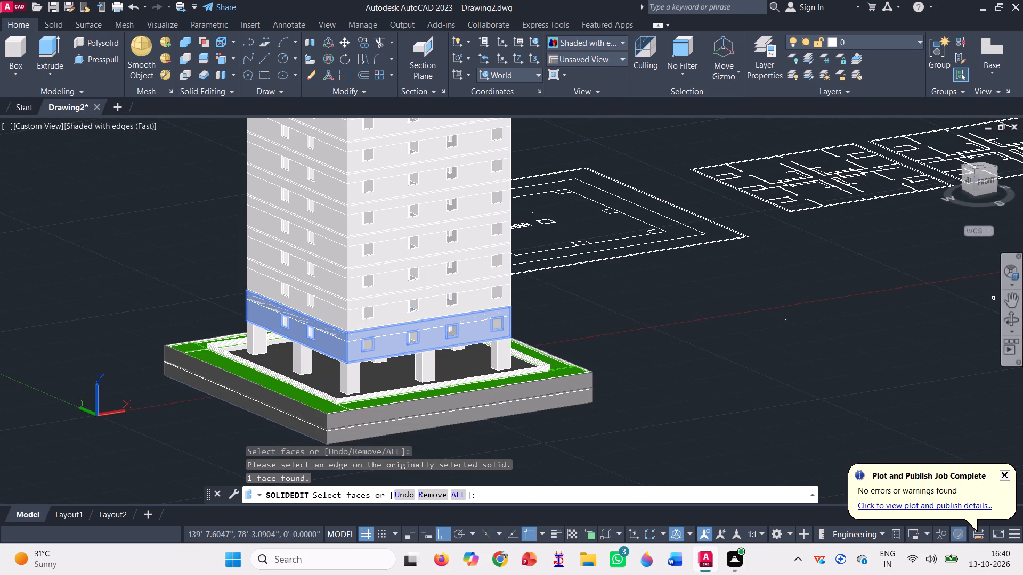
Add the right and back outer wall faces of the lowest storey to the selection and colour the selected faces with index colour 253.
left_click(1011, 322)
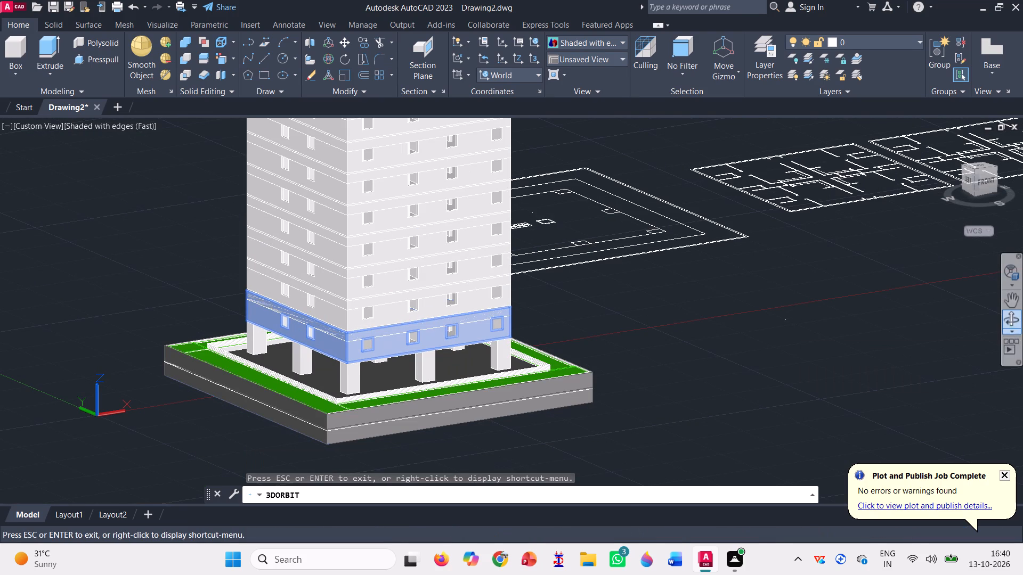
left_click_drag(772, 331, 472, 292)
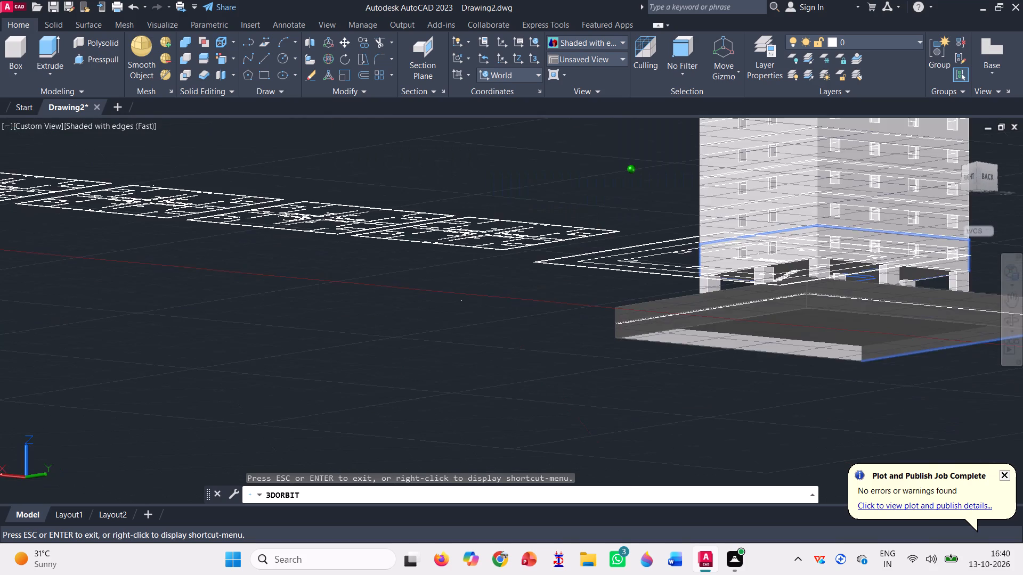
left_click_drag(472, 292, 498, 323)
scroll(496, 317, "down", 3)
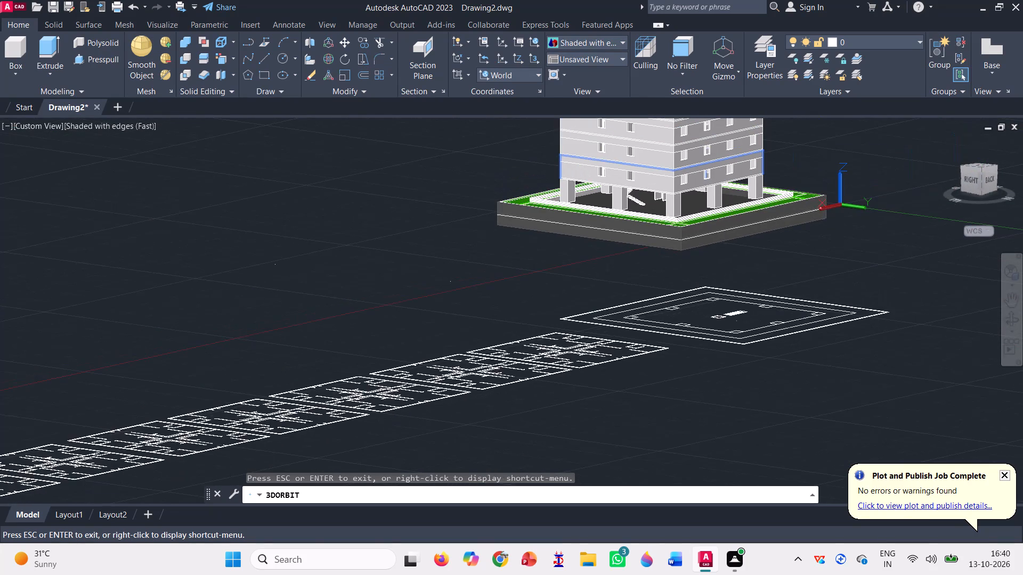
scroll(685, 228, "down", 2)
scroll(684, 156, "up", 8)
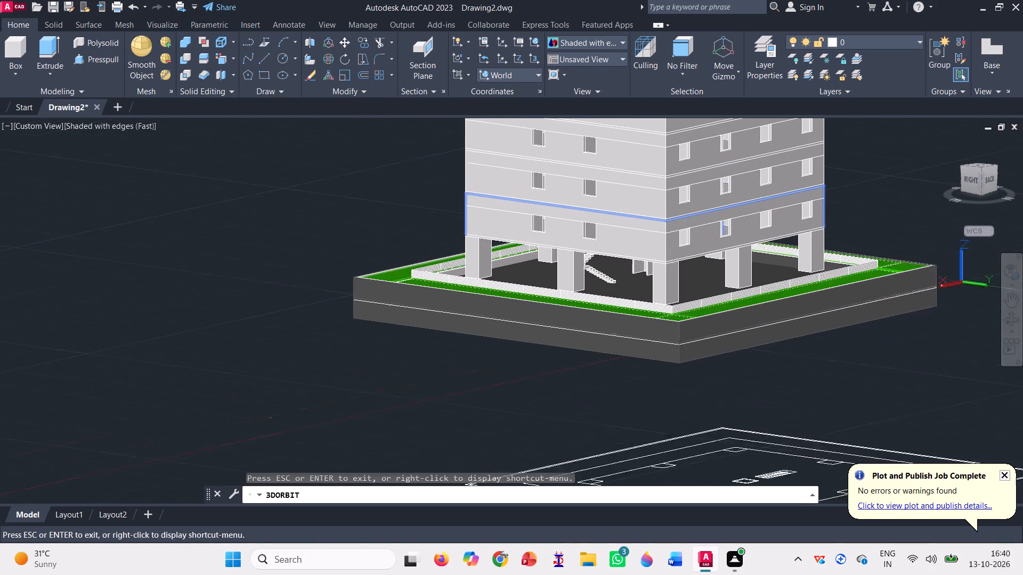
scroll(679, 136, "up", 1)
key("Escape")
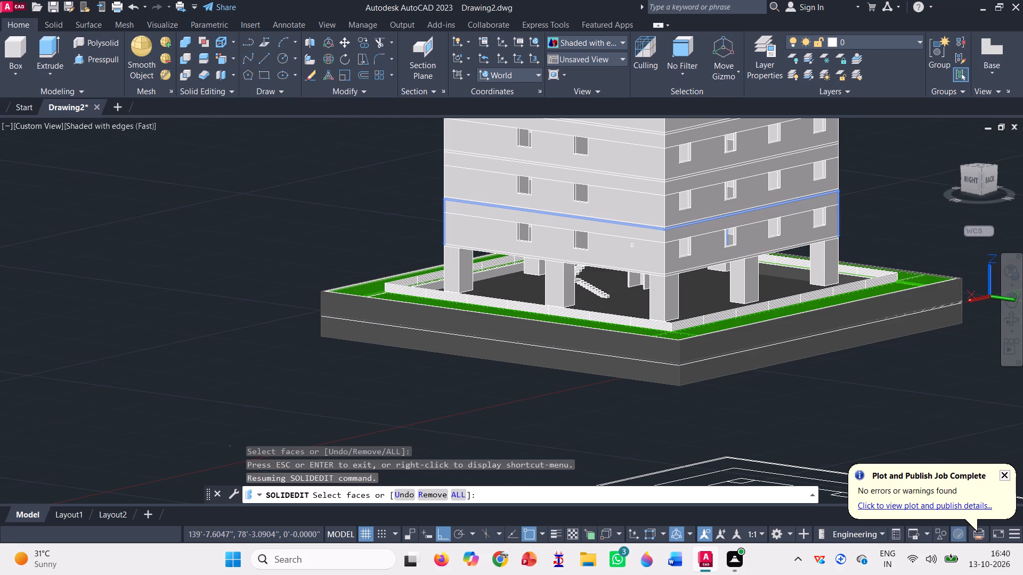
left_click(629, 245)
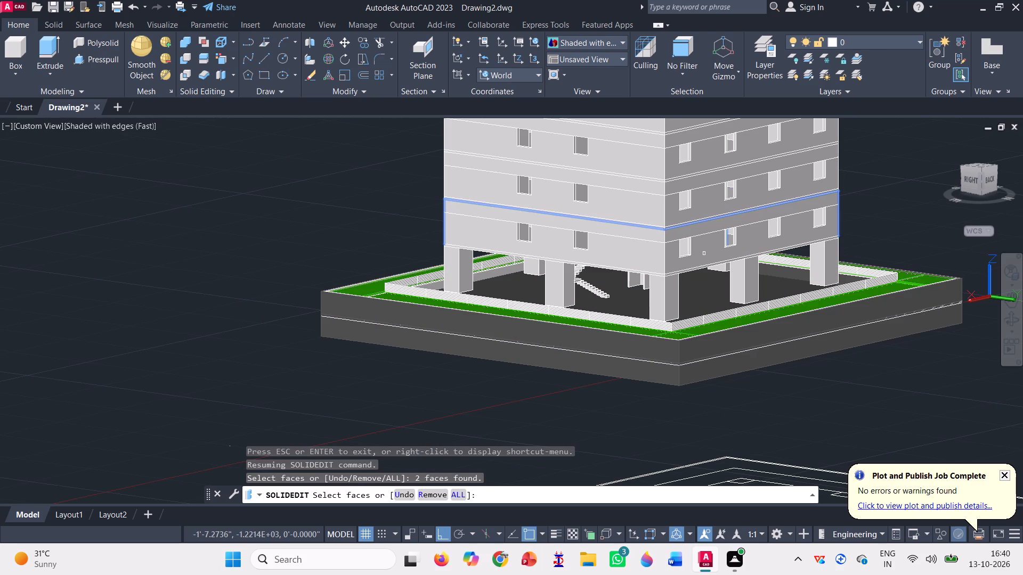
left_click(705, 248)
left_click(703, 243)
left_click(704, 226)
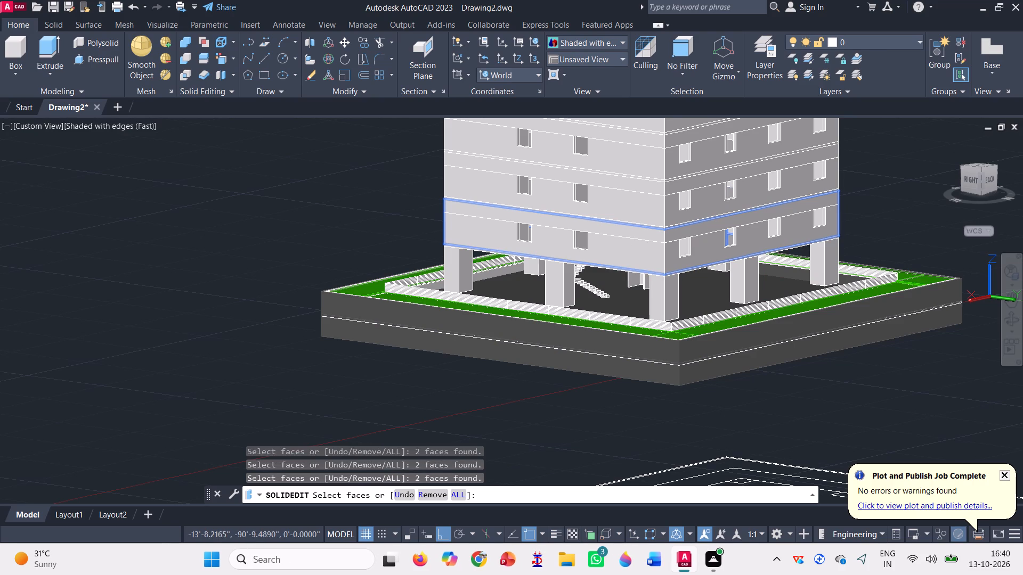
left_click(704, 226)
left_click(706, 230)
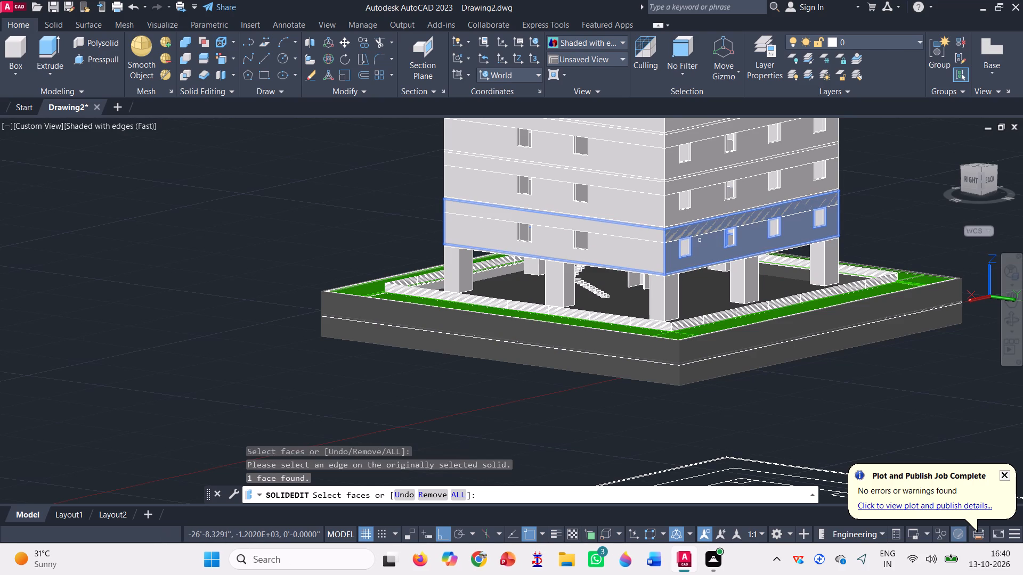
left_click(641, 237)
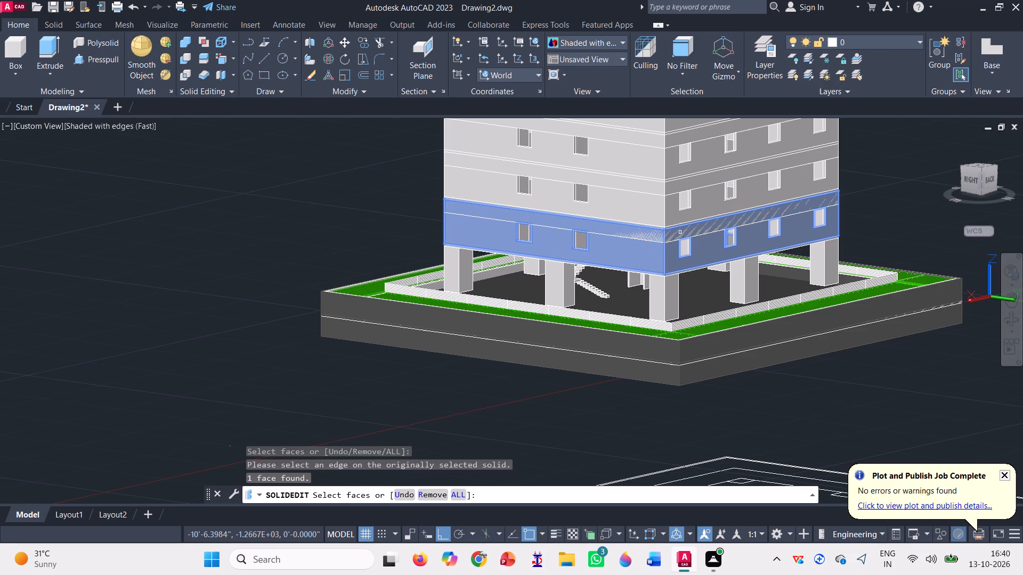
left_click(680, 232)
left_click(654, 235)
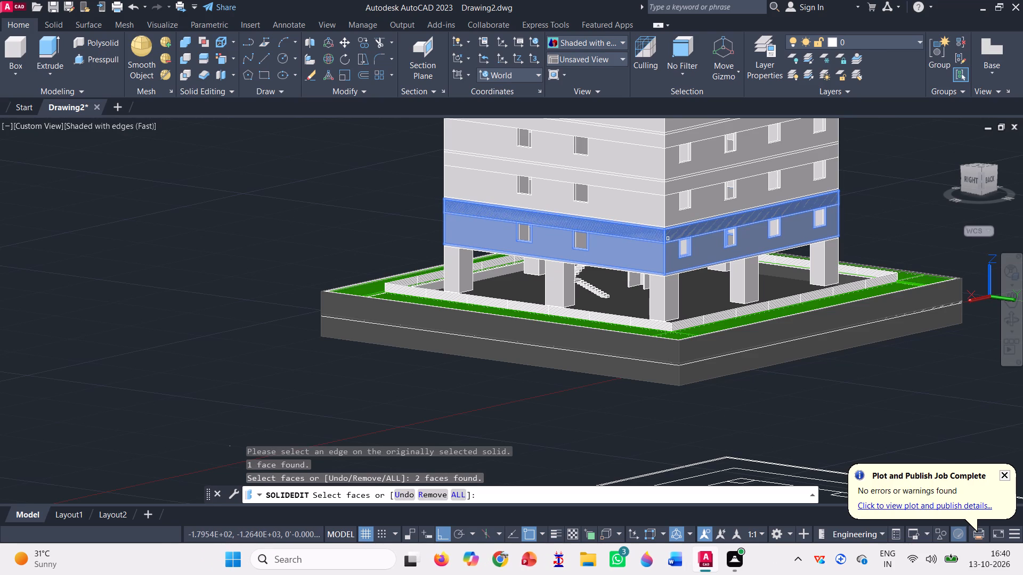
left_click(669, 235)
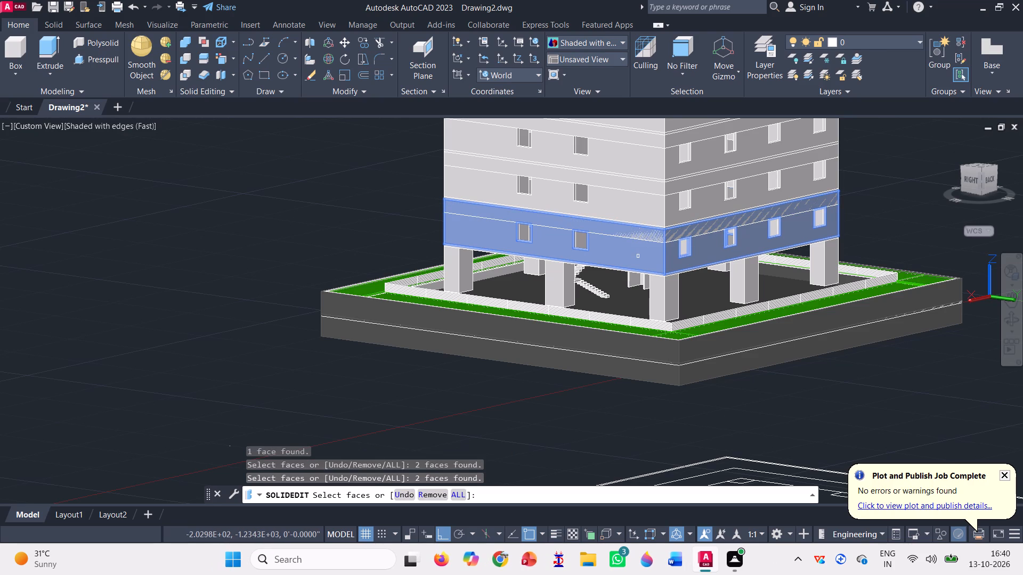
scroll(639, 254, "down", 1)
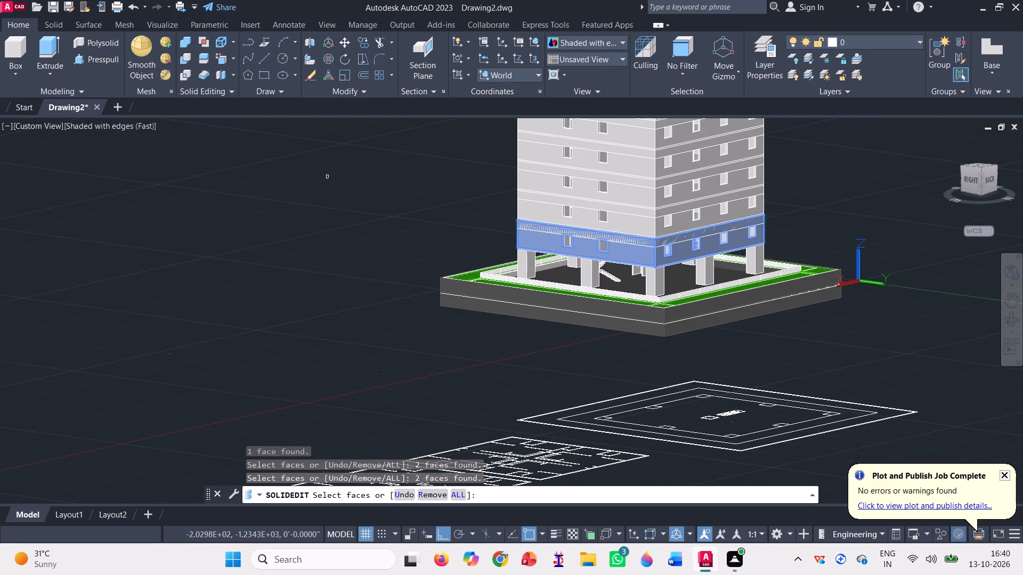
key("Return")
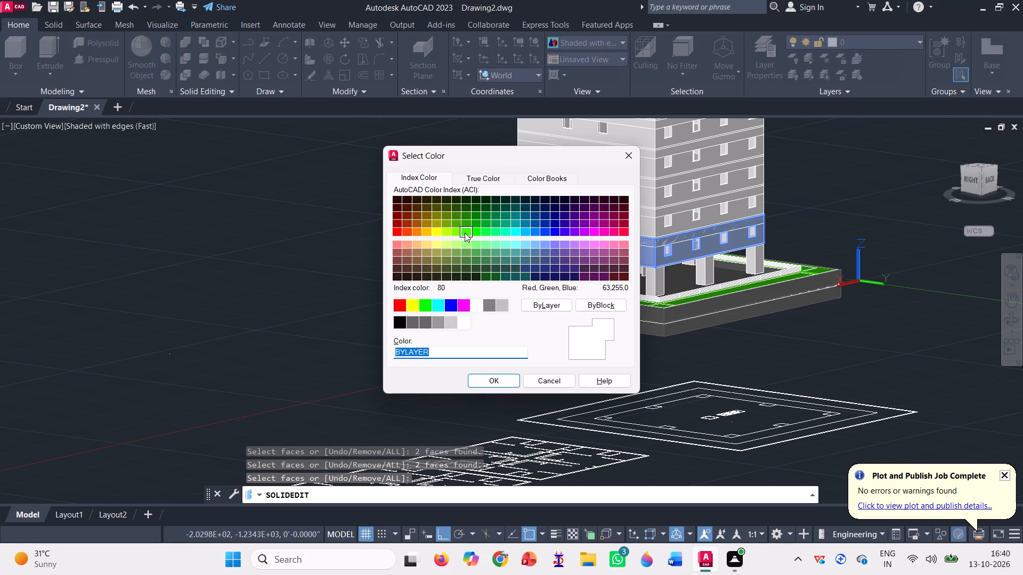
left_click(442, 320)
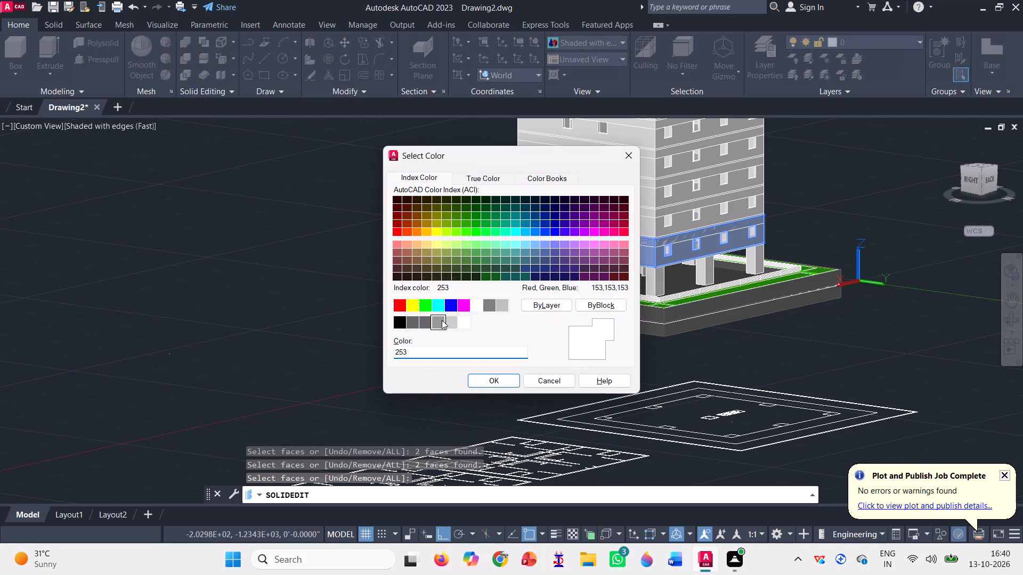
left_click(484, 381)
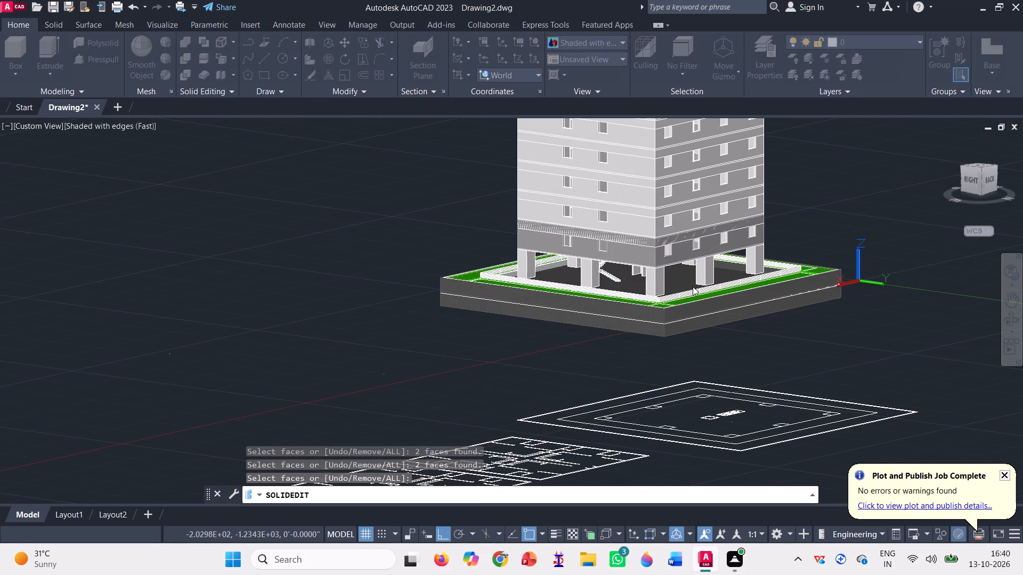
Examine the recoloured lowest storey from its back, right, front and left sides, including the band above the windows.
scroll(705, 228, "up", 2)
scroll(600, 284, "up", 3)
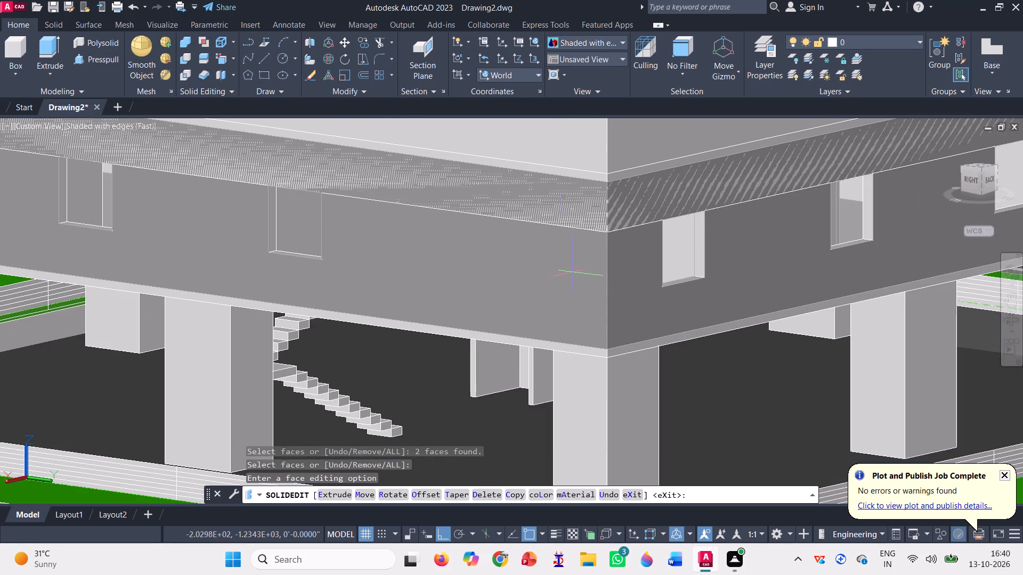
scroll(560, 224, "down", 5)
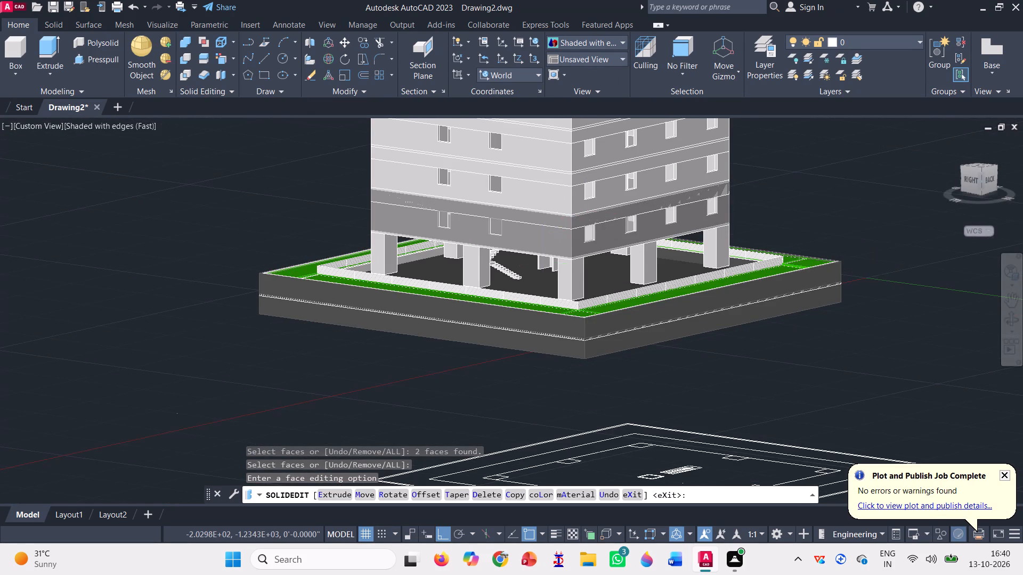
left_click(1017, 315)
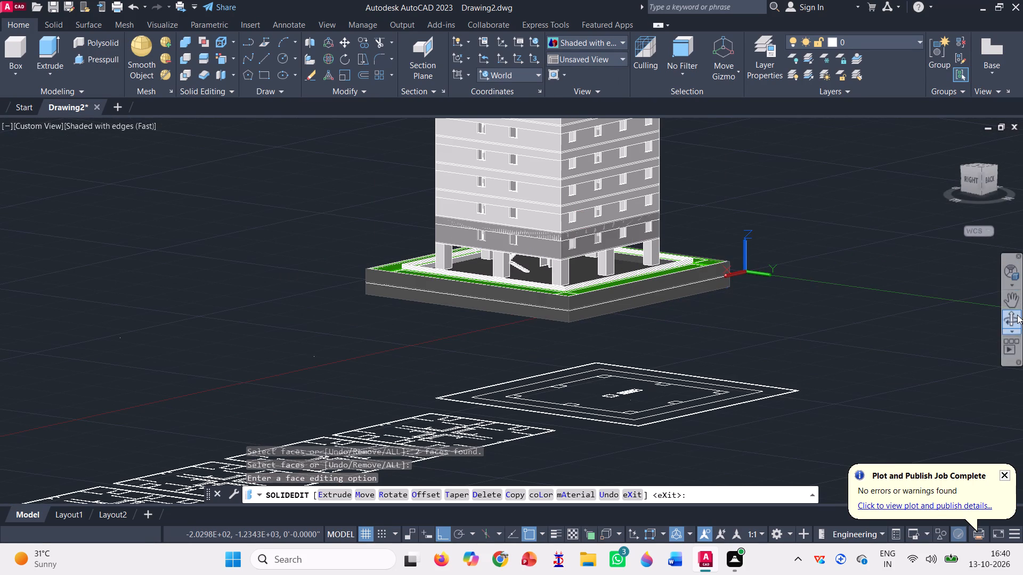
left_click_drag(454, 328, 591, 316)
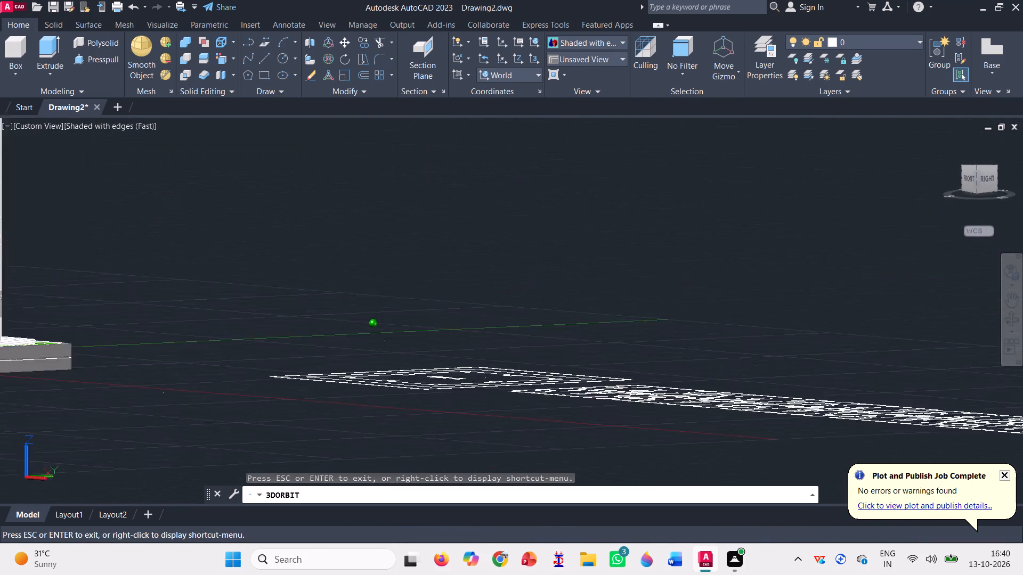
left_click_drag(591, 316, 606, 314)
scroll(618, 291, "down", 8)
left_click_drag(287, 395, 298, 405)
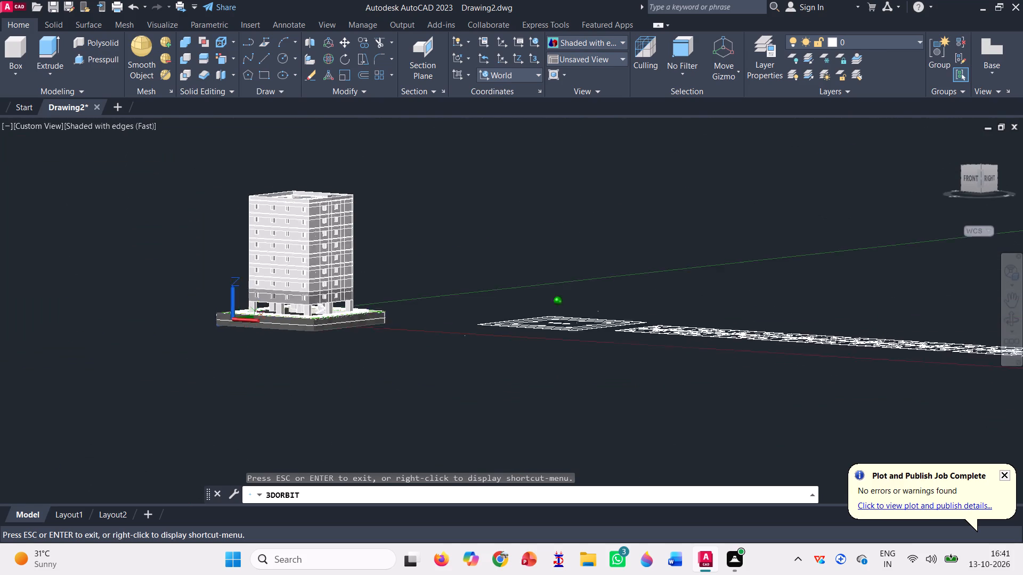
left_click_drag(298, 405, 388, 424)
scroll(376, 377, "up", 4)
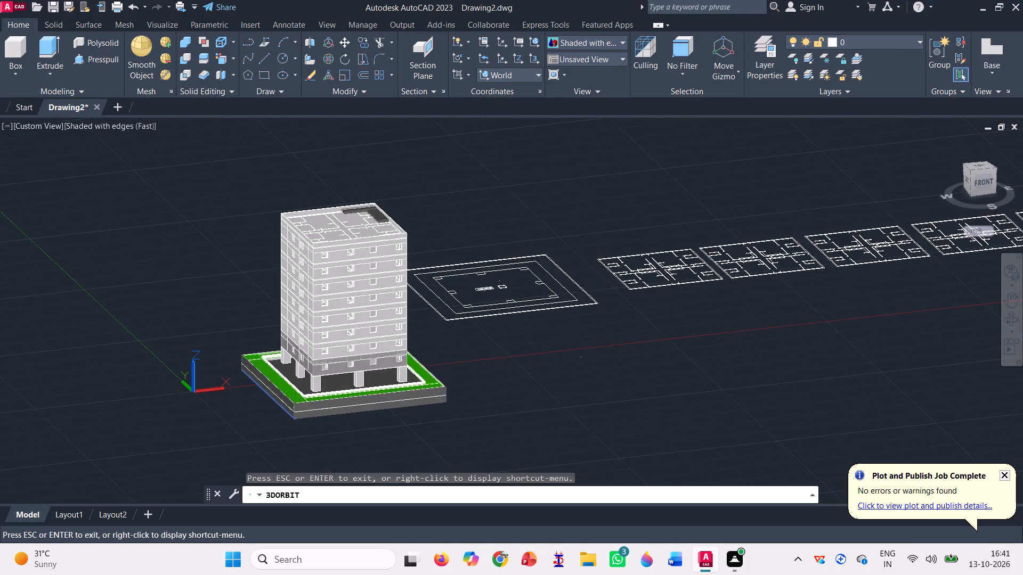
scroll(372, 374, "up", 4)
scroll(498, 517, "up", 4)
scroll(431, 392, "up", 8)
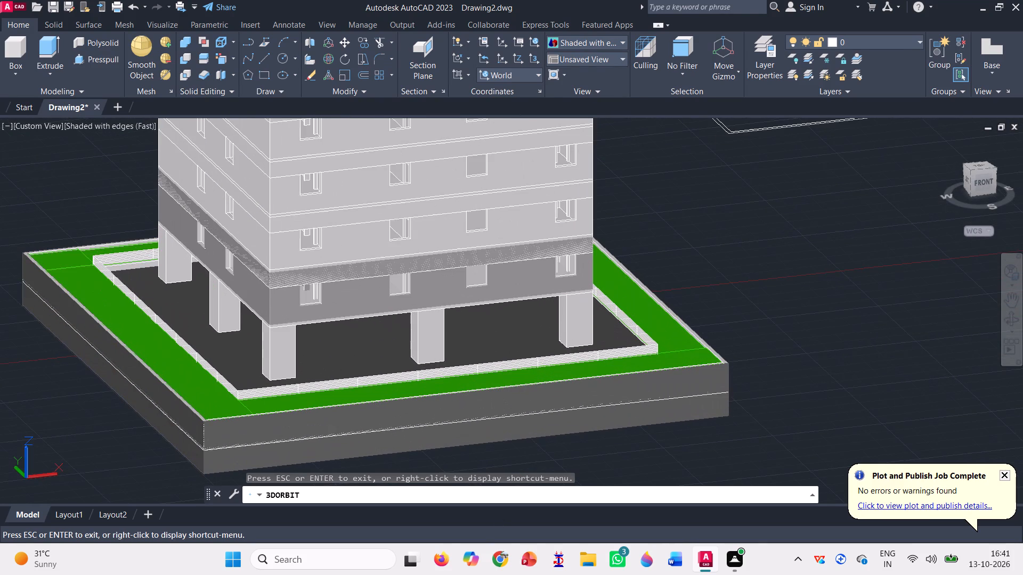
scroll(431, 392, "down", 2)
key("Escape")
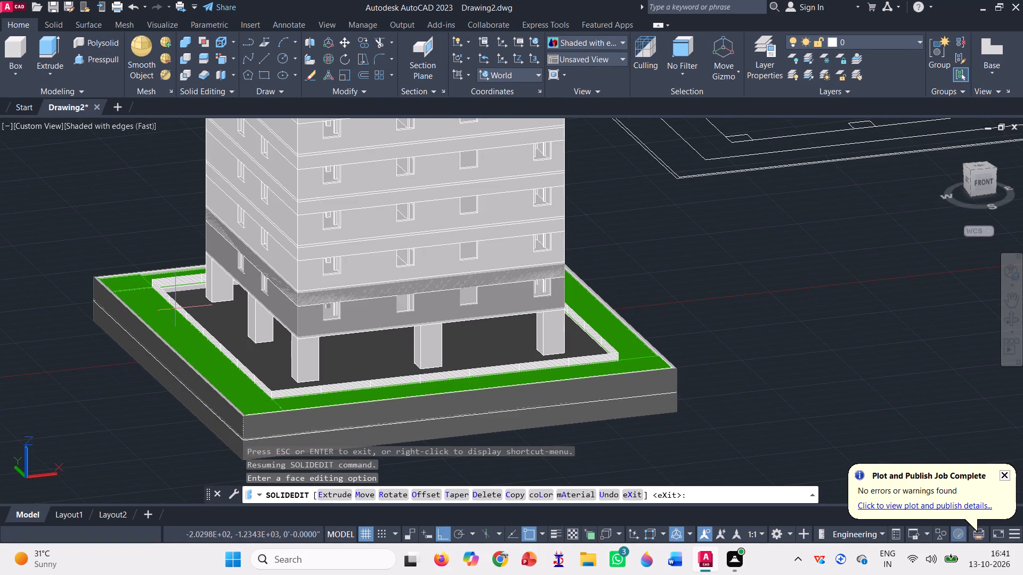
scroll(176, 297, "up", 3)
scroll(504, 315, "up", 2)
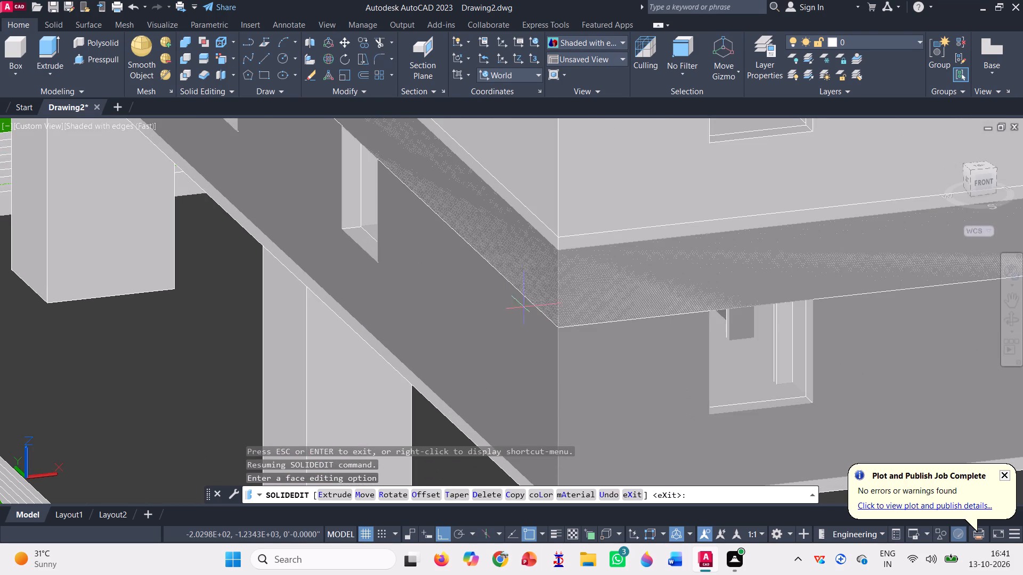
left_click(572, 282)
scroll(559, 287, "down", 5)
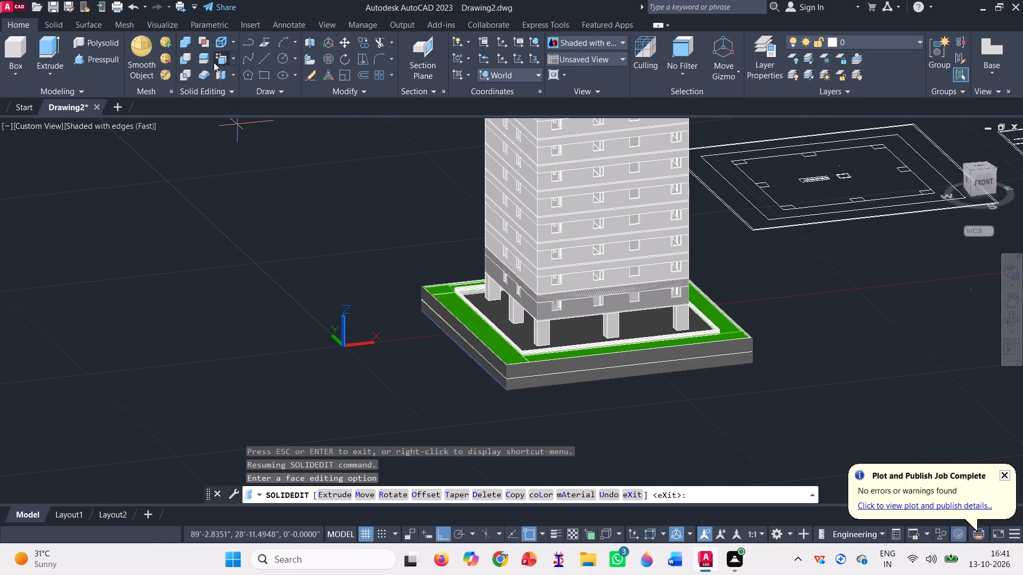
Start colouring solid faces and select the front and left faces of the band above the lowest storey's windows.
left_click(217, 55)
scroll(587, 371, "up", 2)
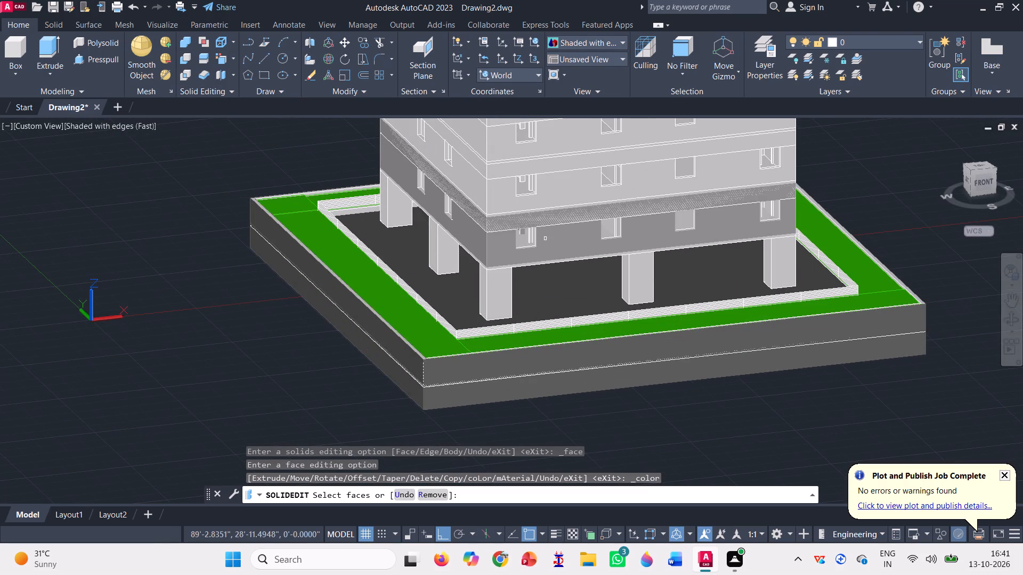
scroll(532, 174, "up", 3)
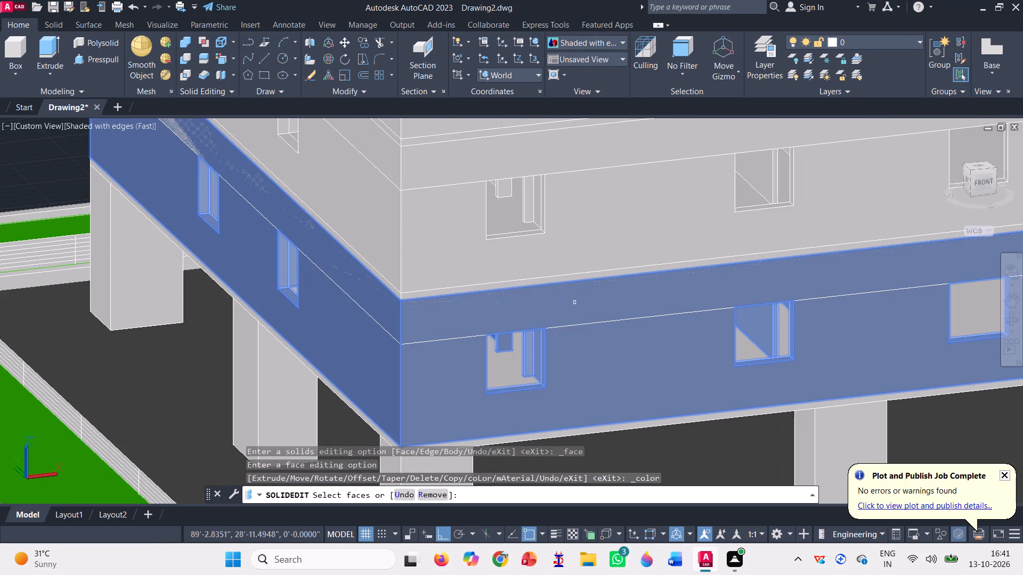
left_click(574, 302)
scroll(574, 301, "down", 2)
left_click(574, 301)
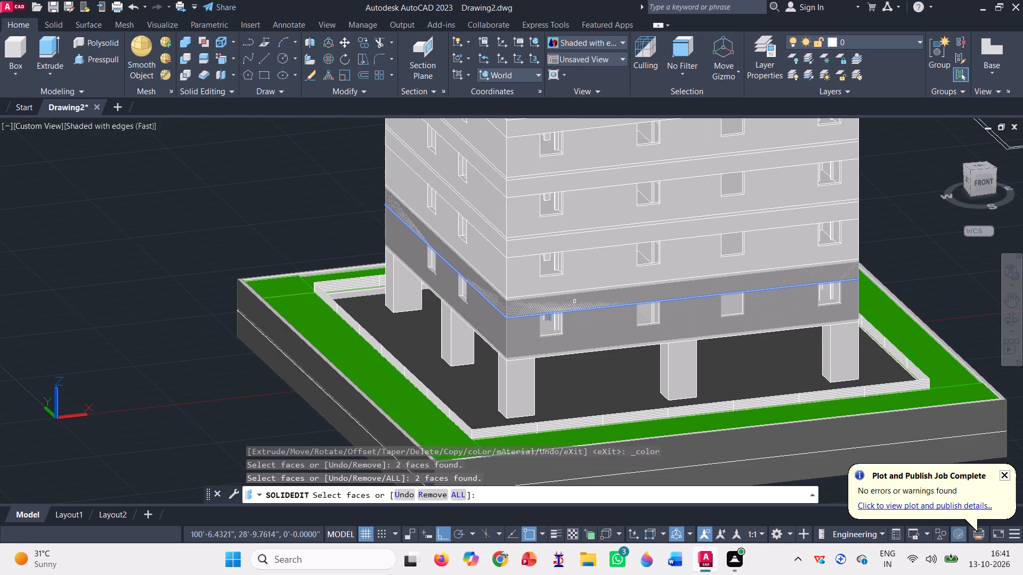
scroll(574, 301, "up", 4)
left_click(393, 339)
scroll(392, 339, "down", 3)
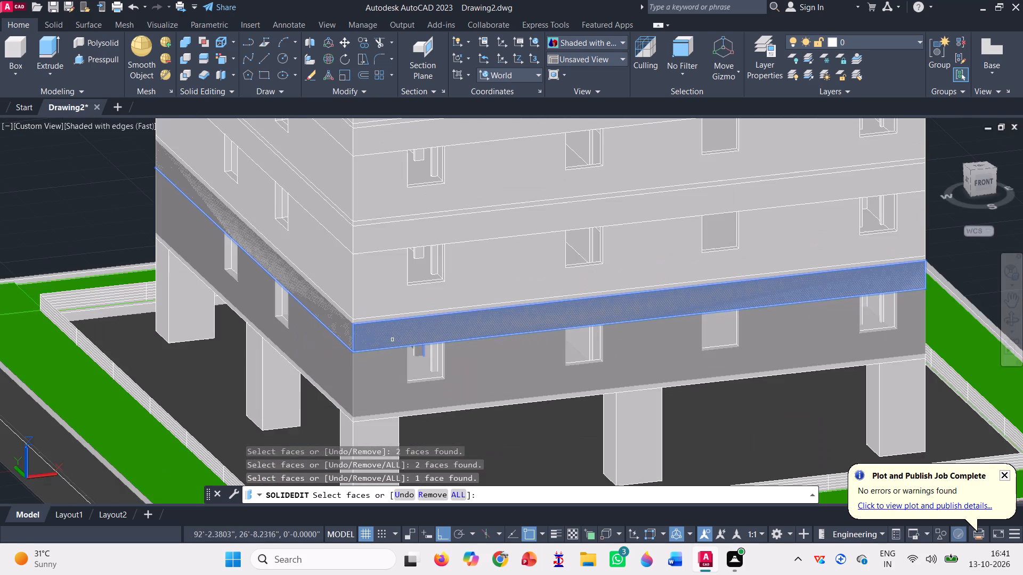
scroll(392, 339, "down", 2)
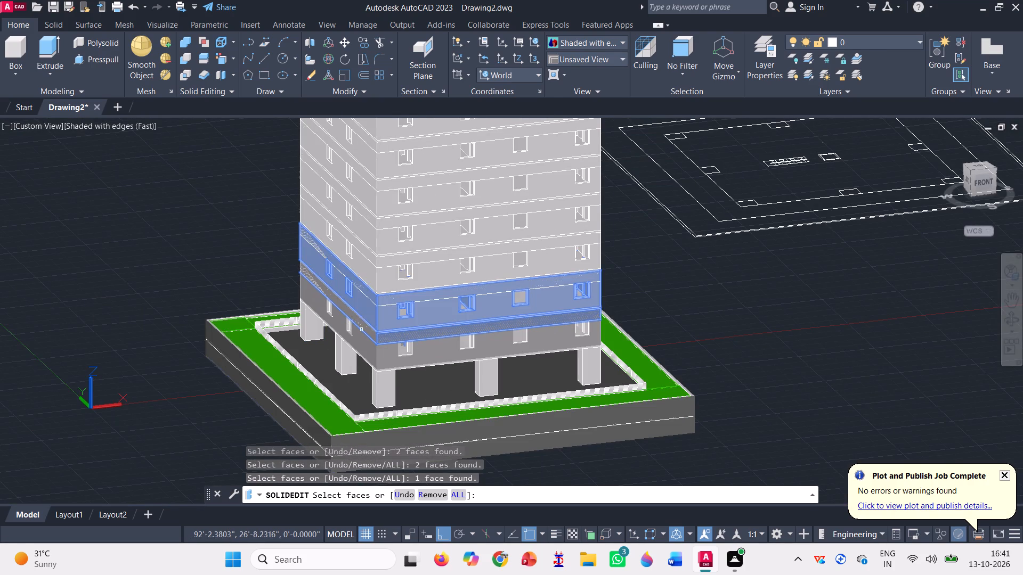
scroll(361, 329, "up", 3)
left_click(368, 319)
scroll(368, 319, "down", 4)
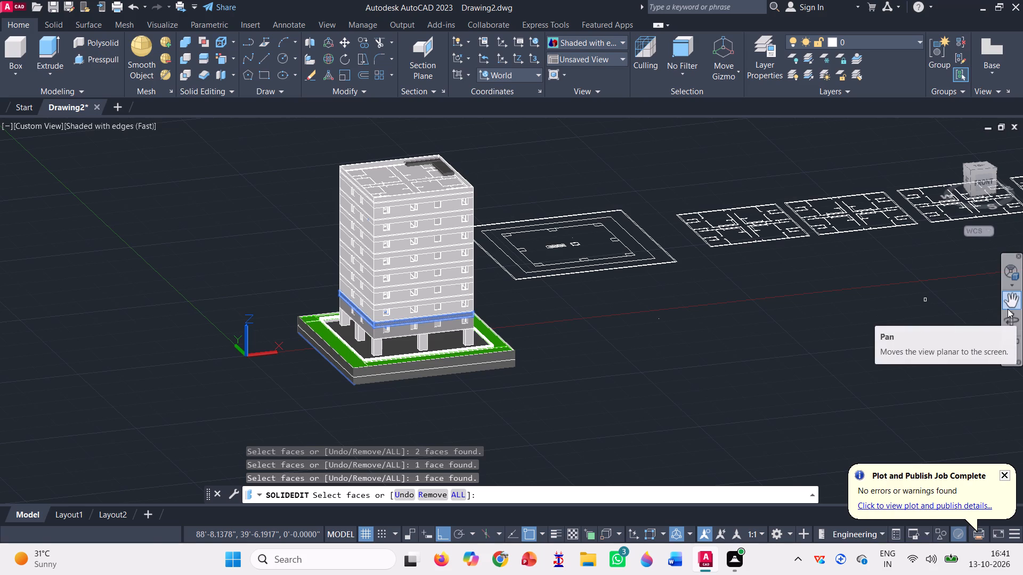
Add the right and back faces of the band above the lowest storey's windows to the selection and colour the selected faces with index colour 253.
left_click(1012, 322)
left_click_drag(521, 372, 482, 377)
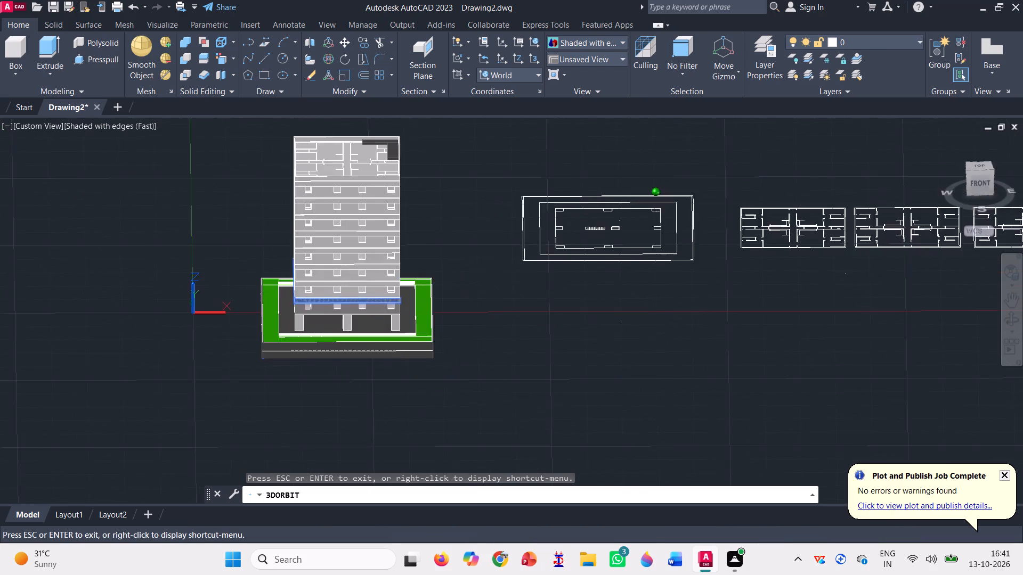
left_click_drag(482, 377, 298, 363)
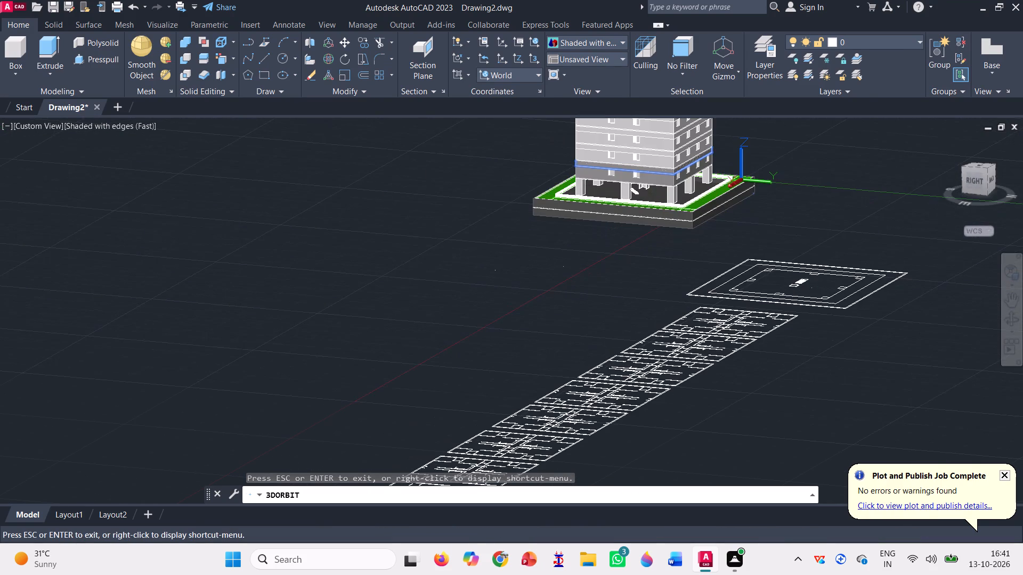
scroll(646, 155, "up", 3)
scroll(720, 131, "up", 10)
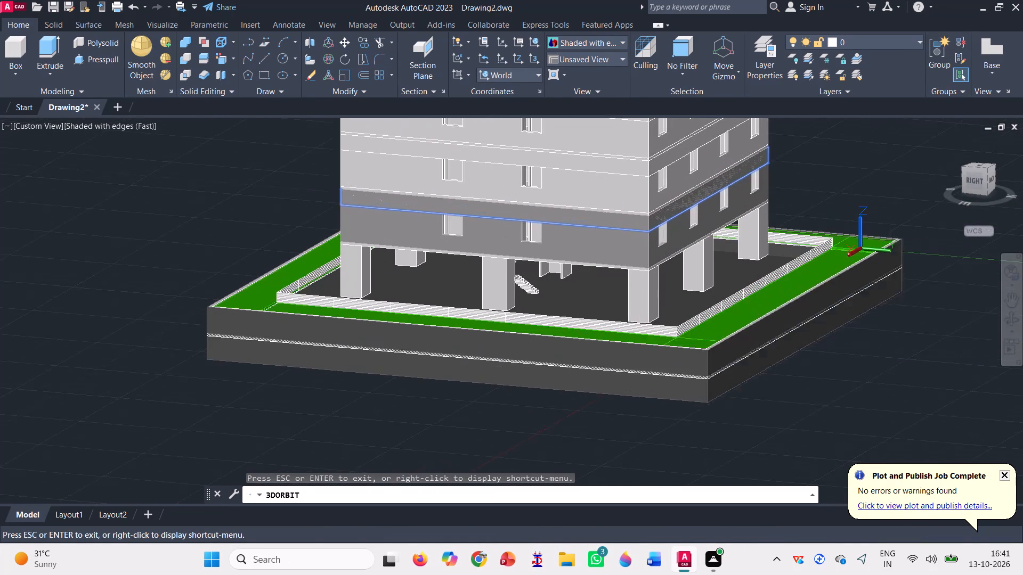
key("Escape")
scroll(663, 228, "up", 3)
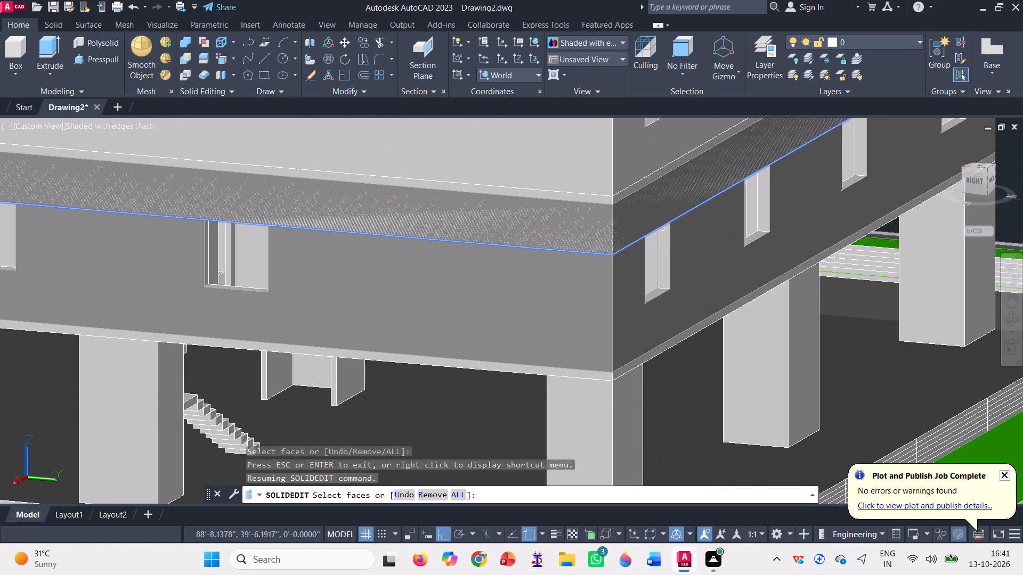
left_click(644, 212)
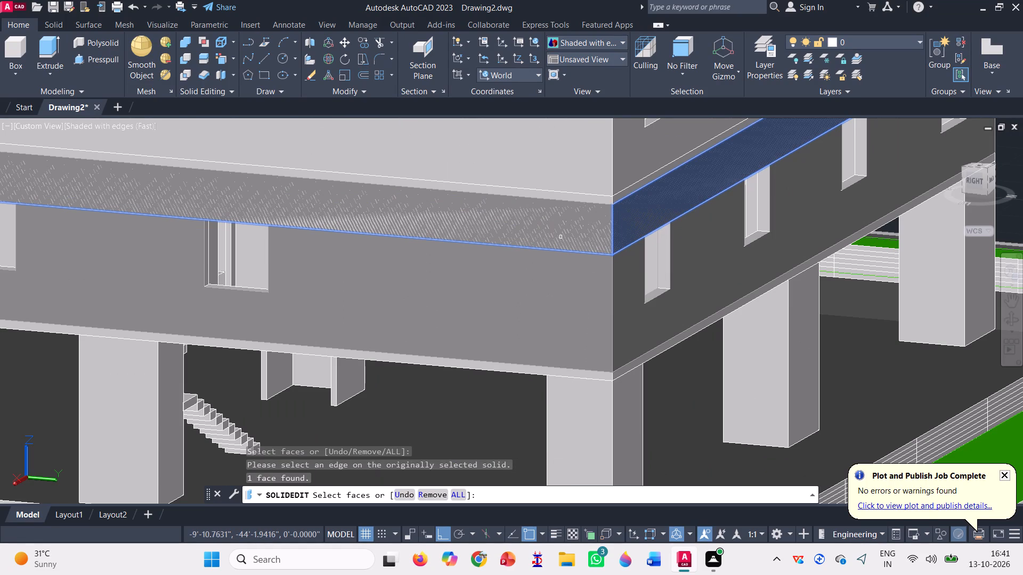
left_click(559, 236)
scroll(638, 298, "down", 3)
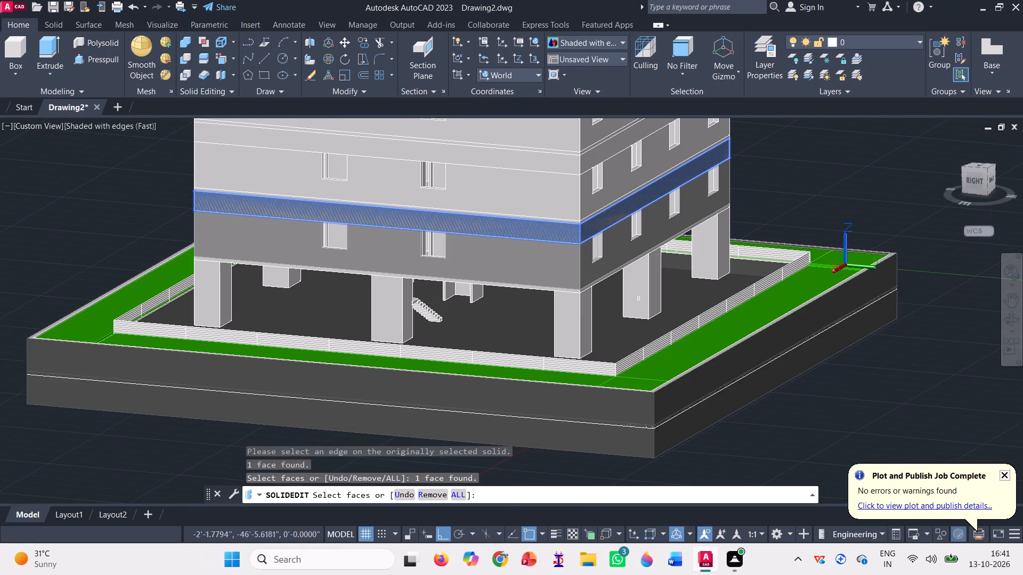
key("Return")
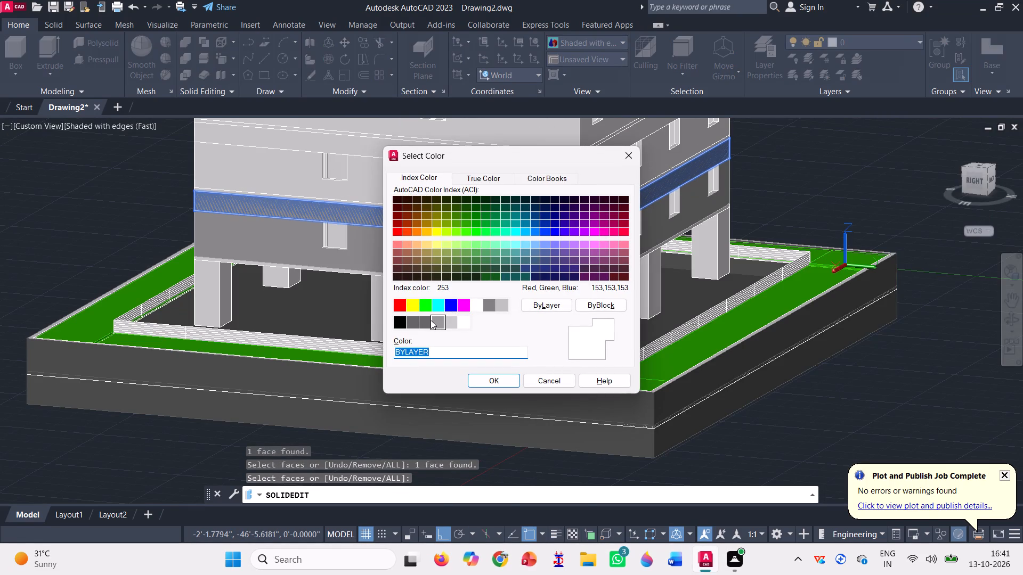
left_click(431, 319)
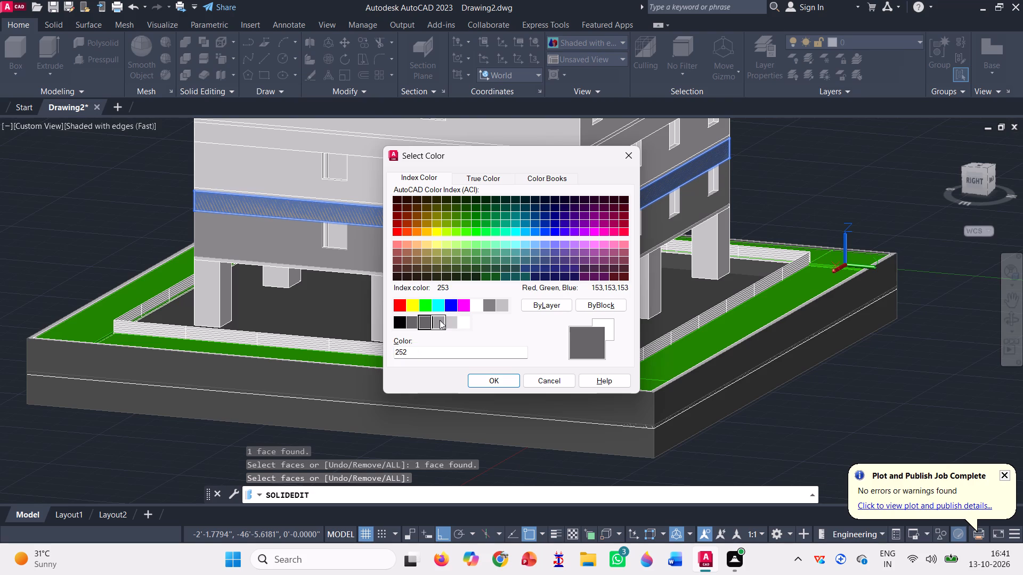
left_click(440, 320)
left_click(492, 385)
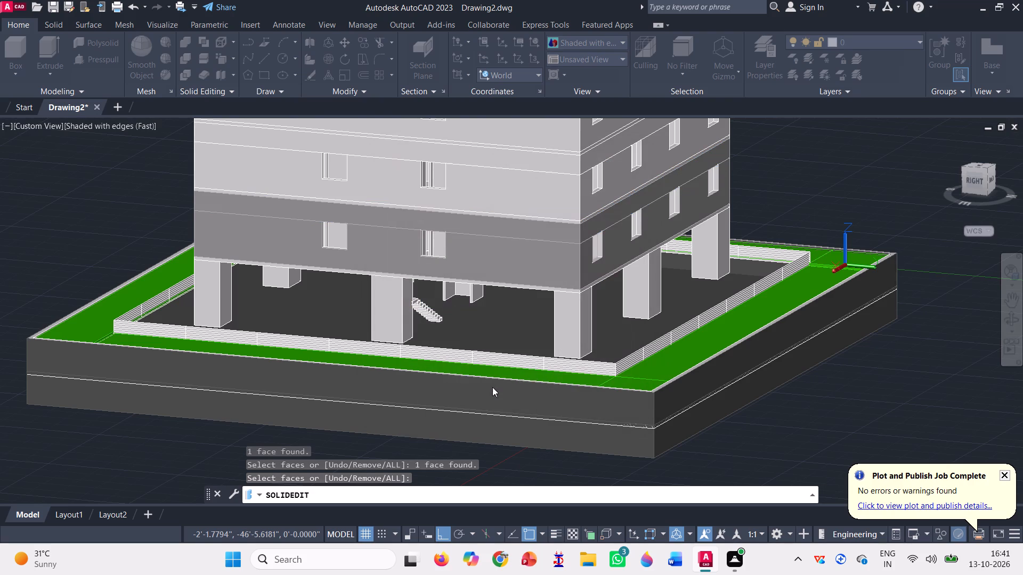
Examine the whole building with its recoloured lowest storey from the right, front and left sides.
scroll(524, 382, "down", 2)
scroll(621, 382, "down", 2)
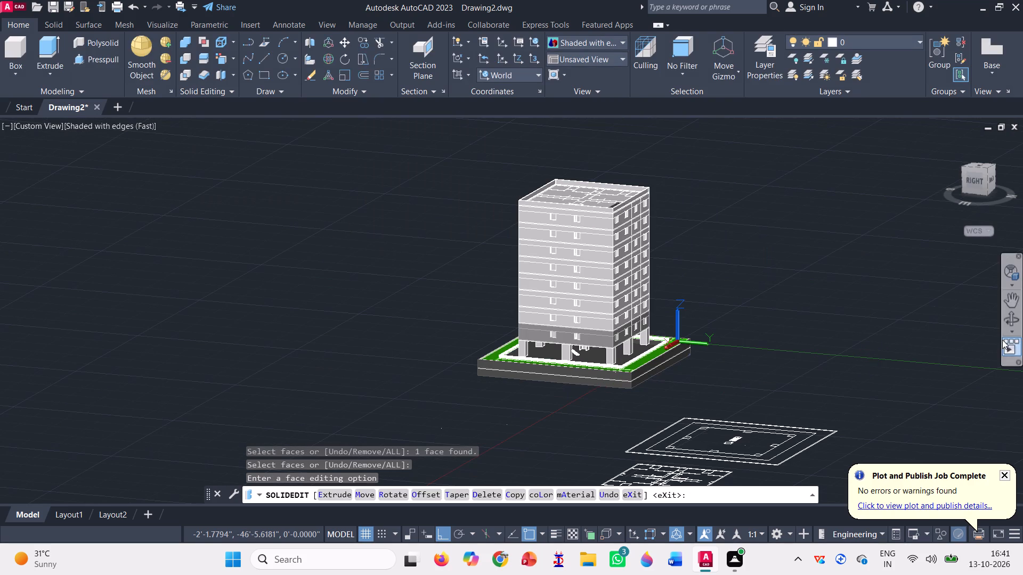
left_click(1006, 318)
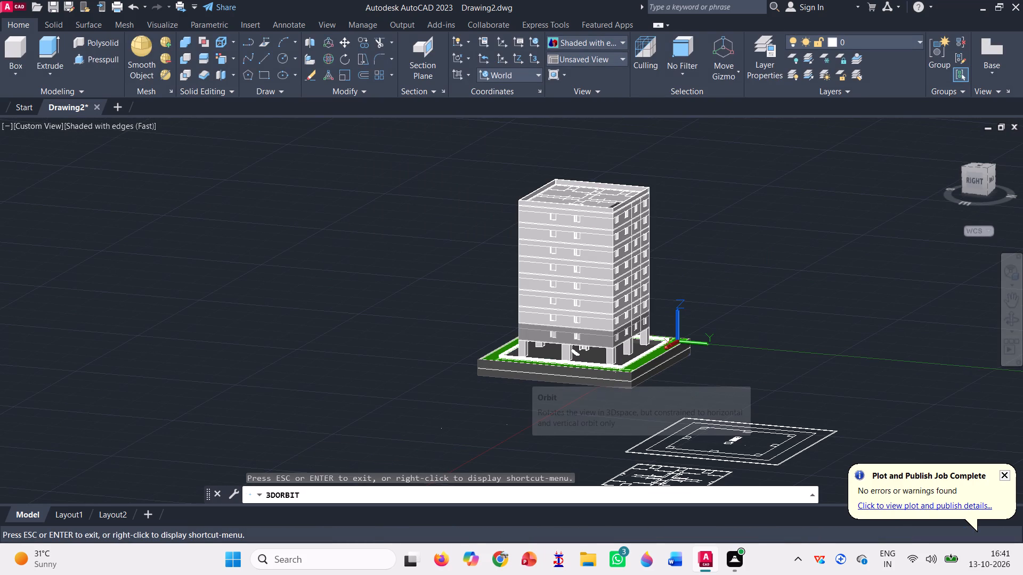
left_click_drag(440, 354, 582, 405)
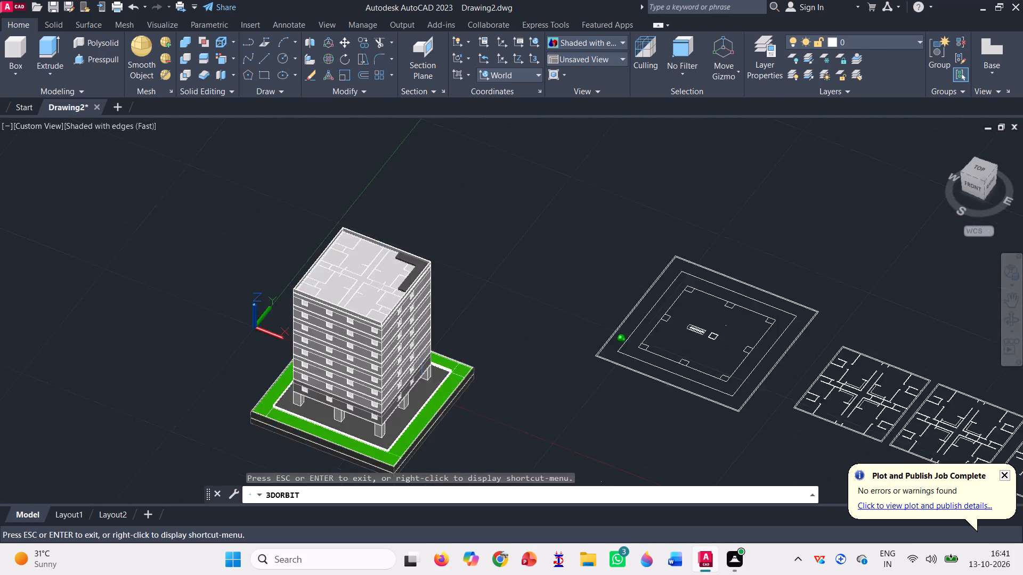
left_click_drag(582, 405, 630, 374)
scroll(416, 252, "down", 4)
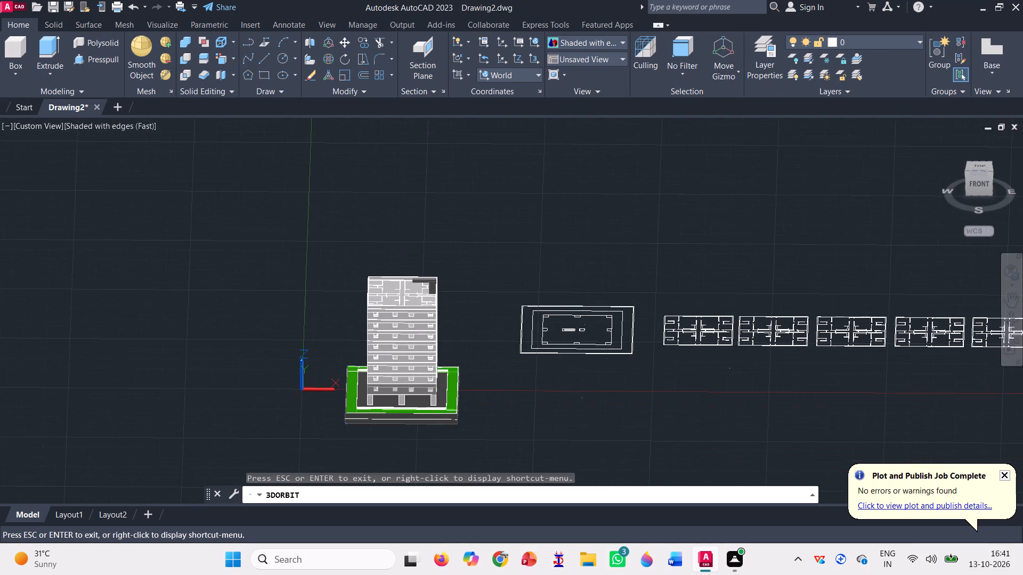
left_click_drag(403, 448, 449, 456)
scroll(449, 457, "up", 5)
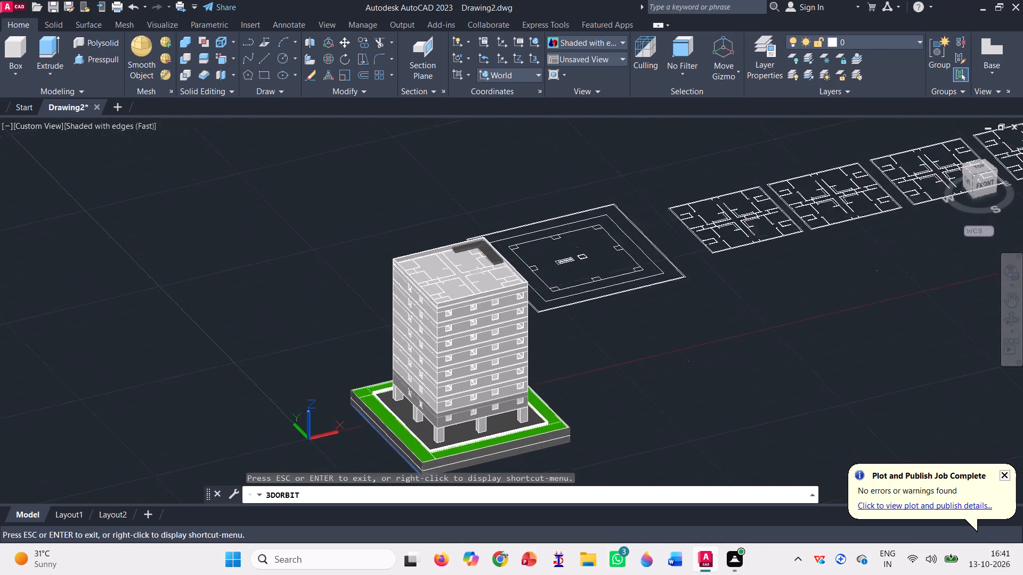
scroll(449, 457, "up", 2)
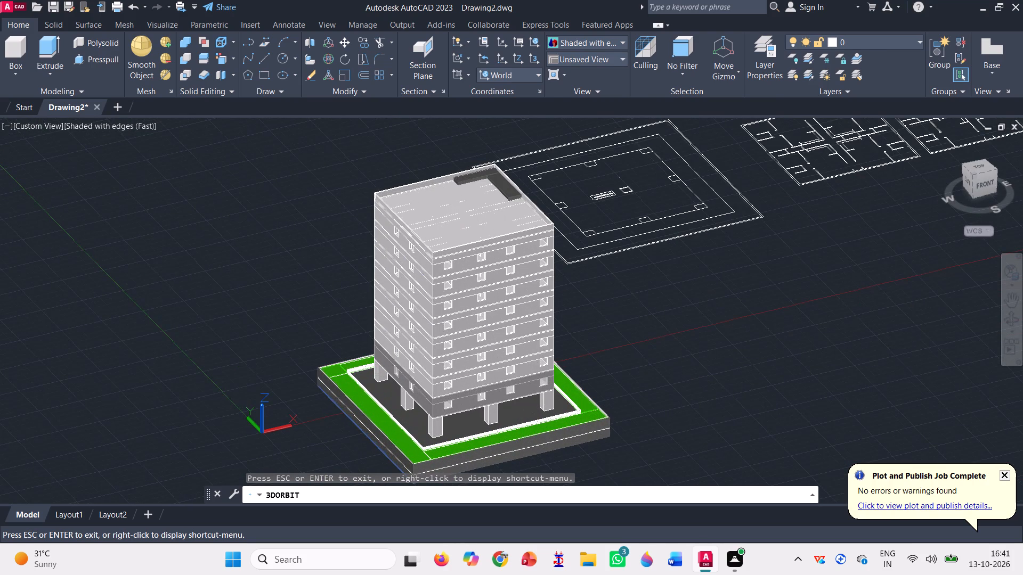
key("Escape")
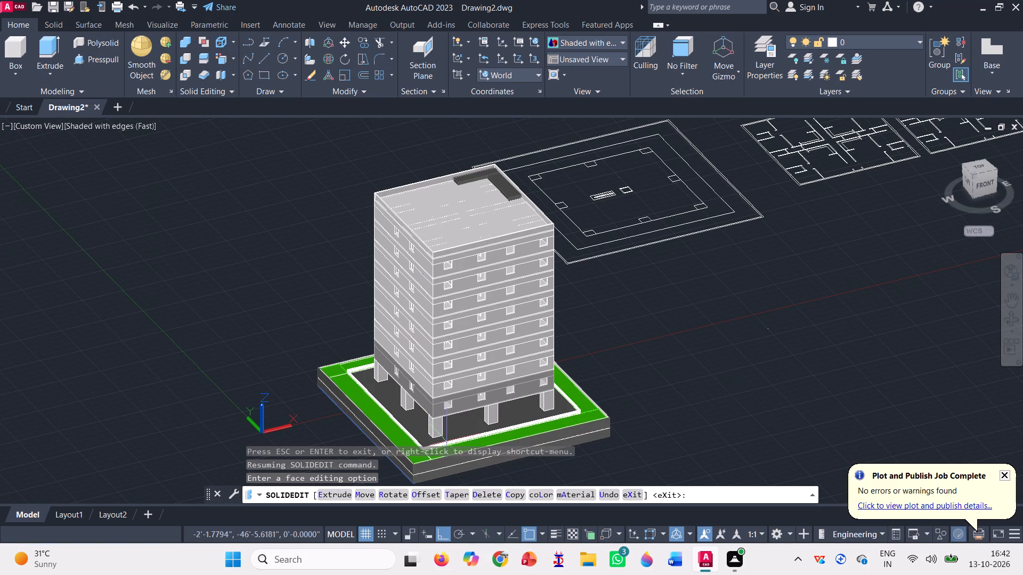
Start colouring solid faces and select the front and left wall faces of the second-lowest storey, including the band above its windows.
scroll(434, 385, "up", 1)
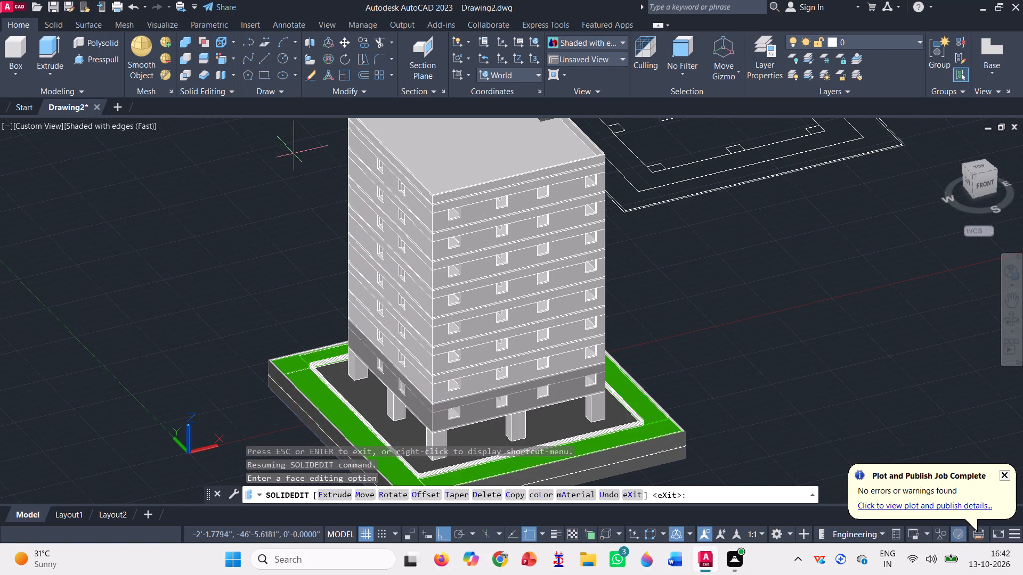
left_click(220, 57)
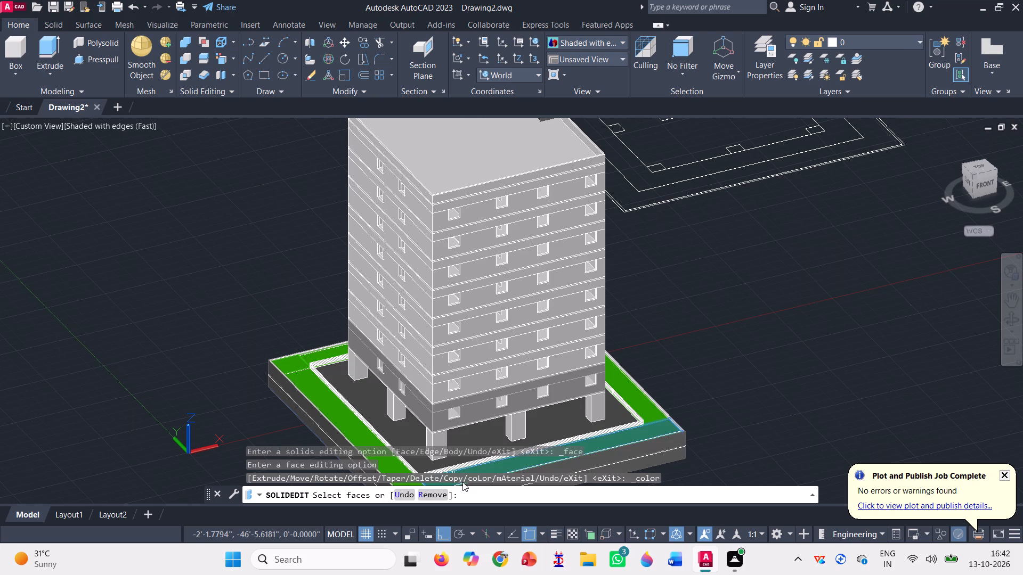
scroll(357, 391, "up", 2)
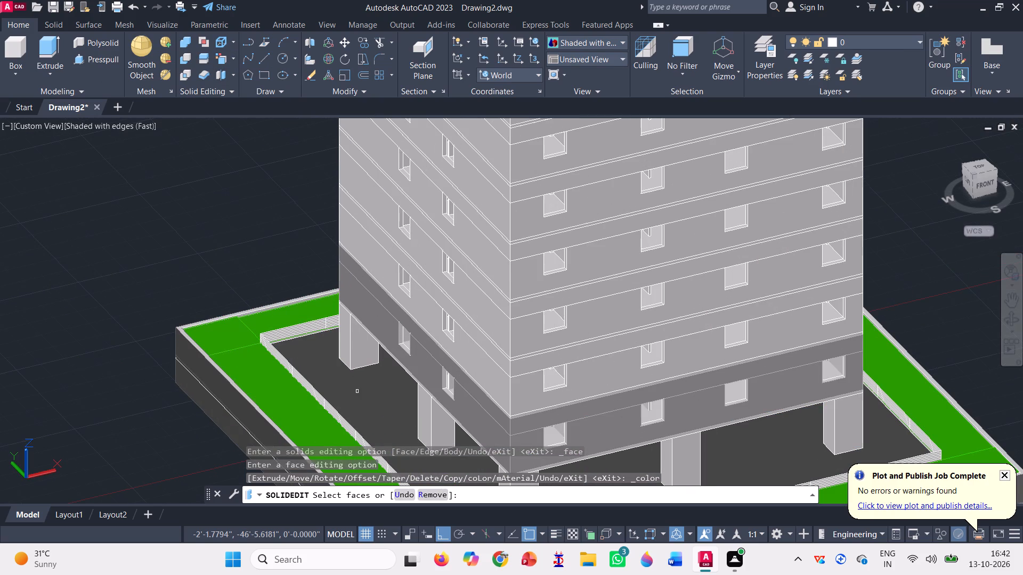
left_click(485, 365)
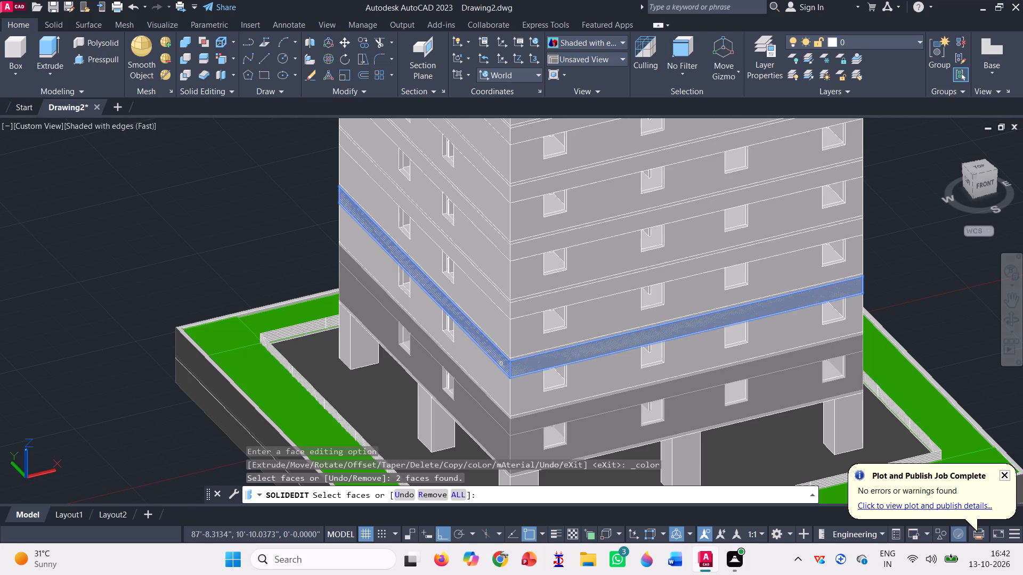
left_click(501, 362)
left_click(525, 397)
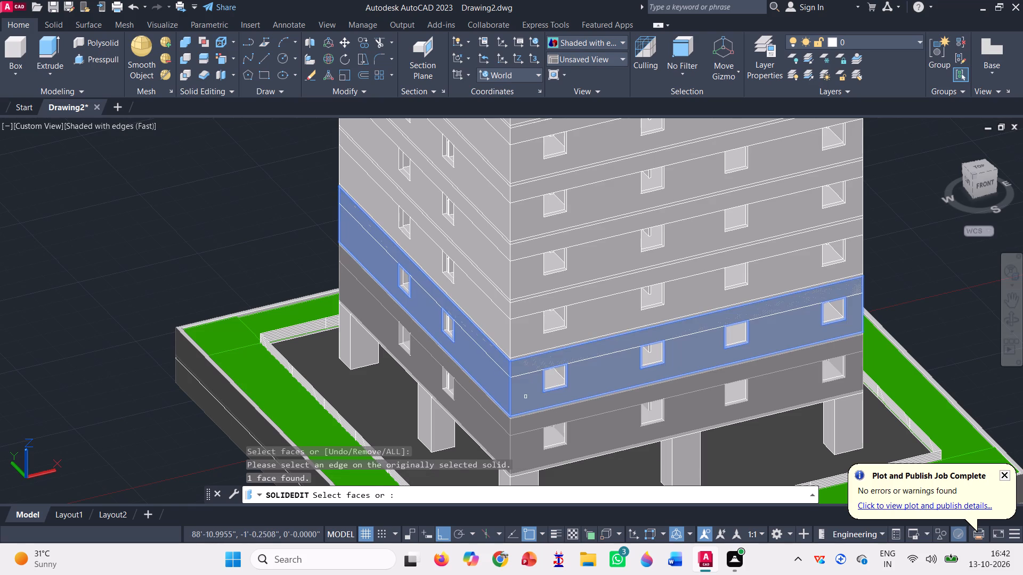
scroll(376, 372, "down", 1)
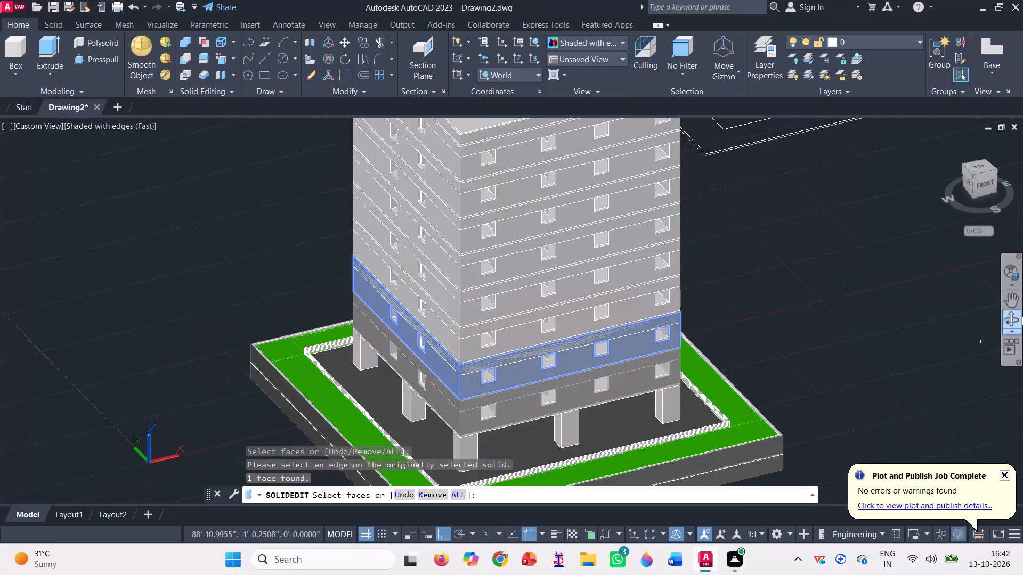
Add the second-lowest storey's right and back wall and band faces to the selection and colour the selected faces with index colour 252.
left_click(1015, 317)
left_click_drag(836, 323, 811, 338)
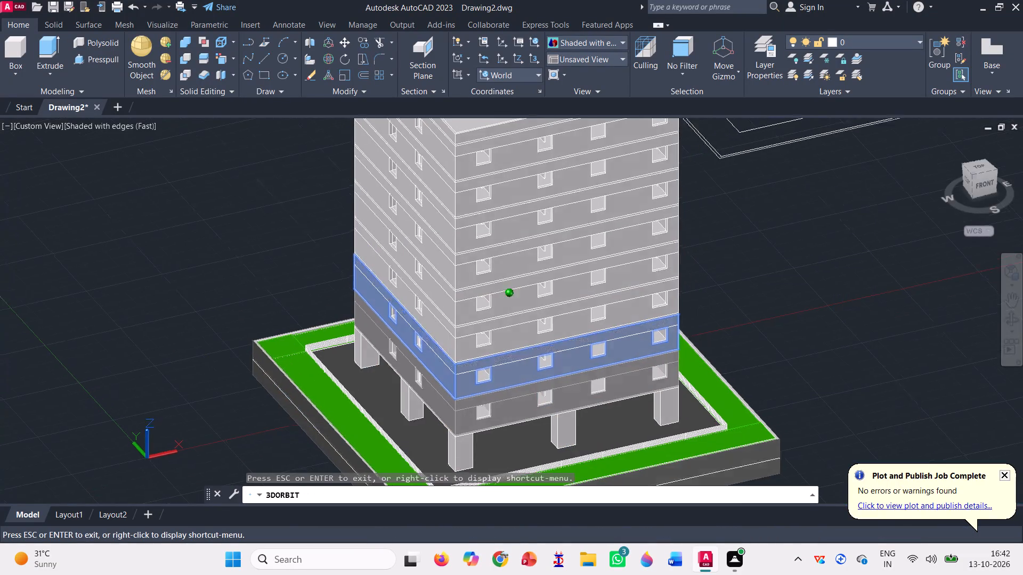
left_click_drag(811, 338, 593, 346)
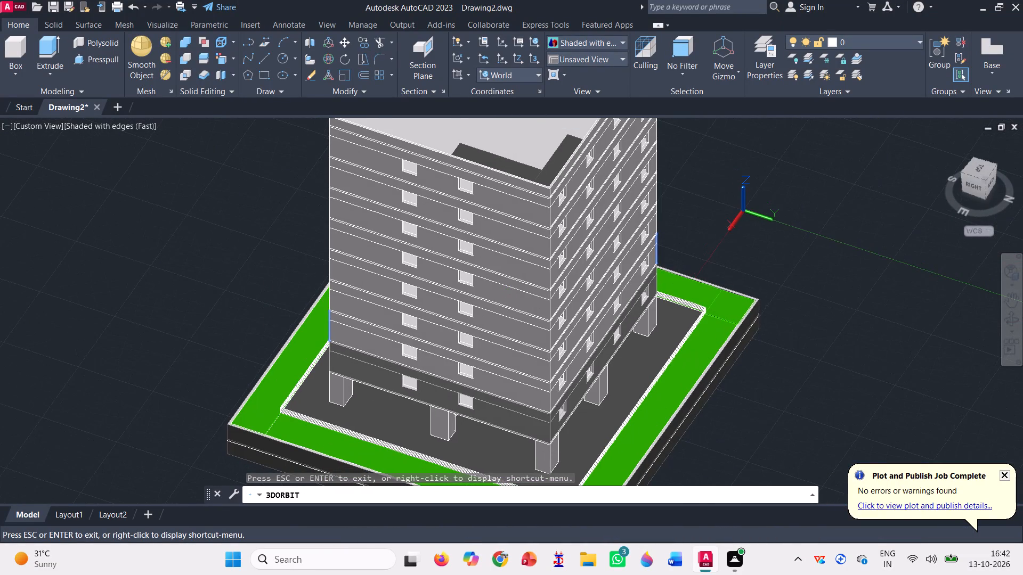
key("Escape")
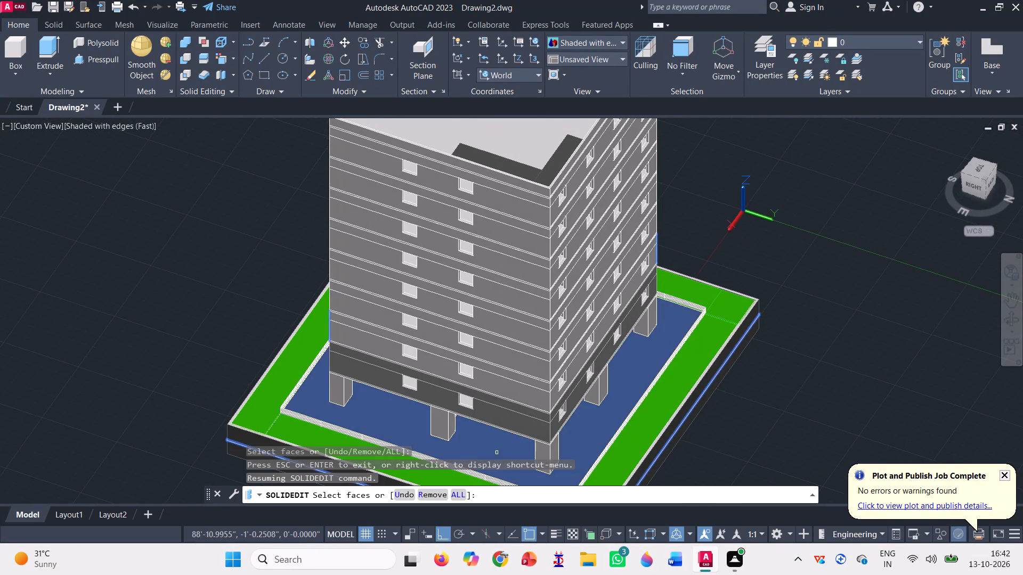
scroll(497, 448, "up", 2)
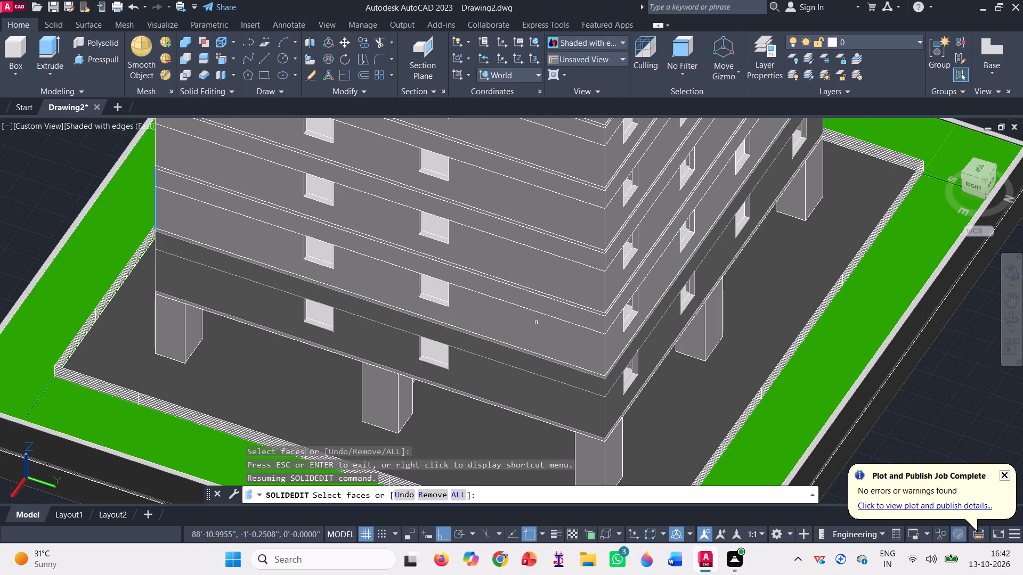
left_click(553, 328)
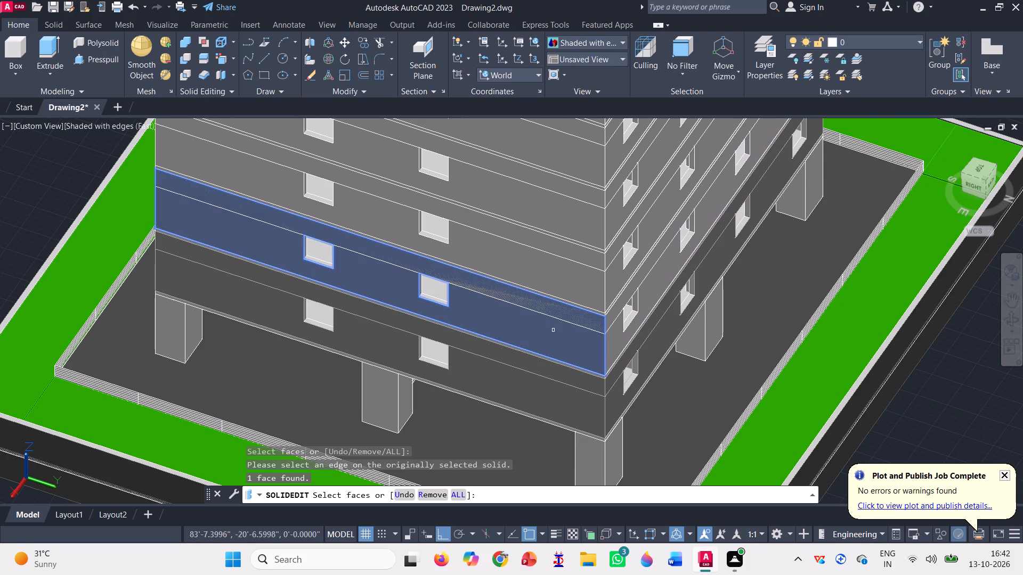
left_click(655, 270)
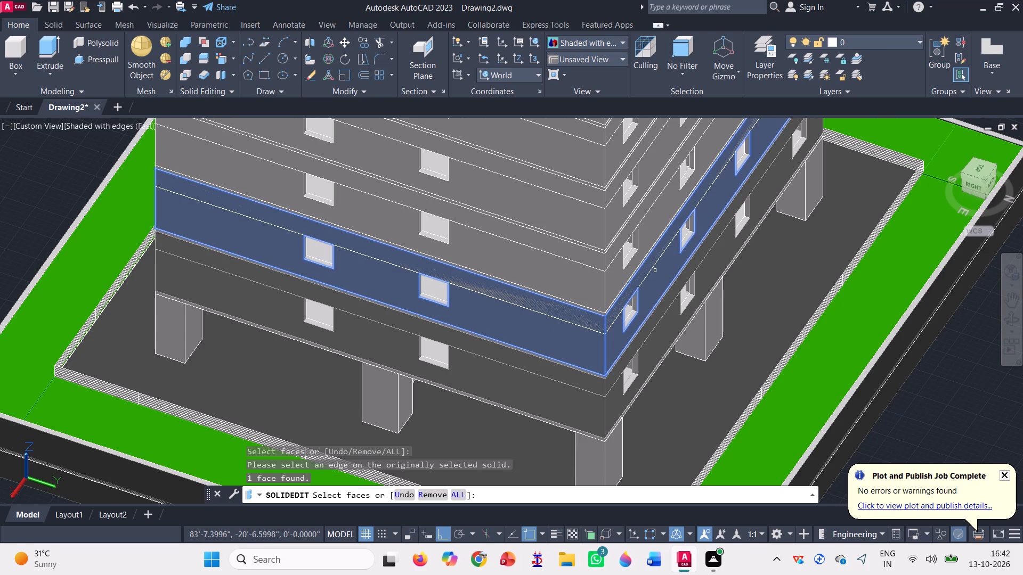
scroll(514, 290, "up", 2)
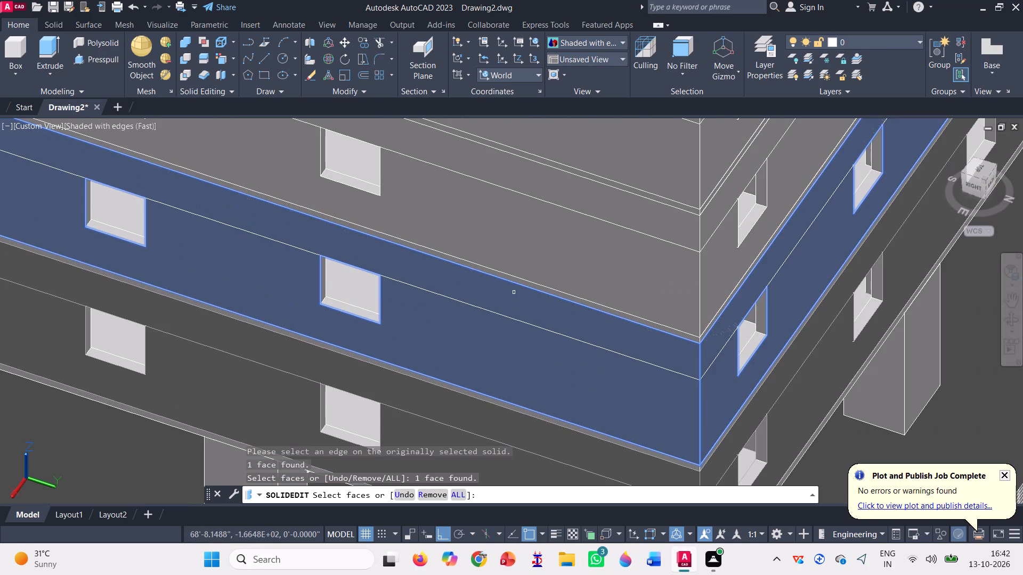
left_click(514, 292)
scroll(514, 291, "down", 3)
scroll(621, 282, "up", 2)
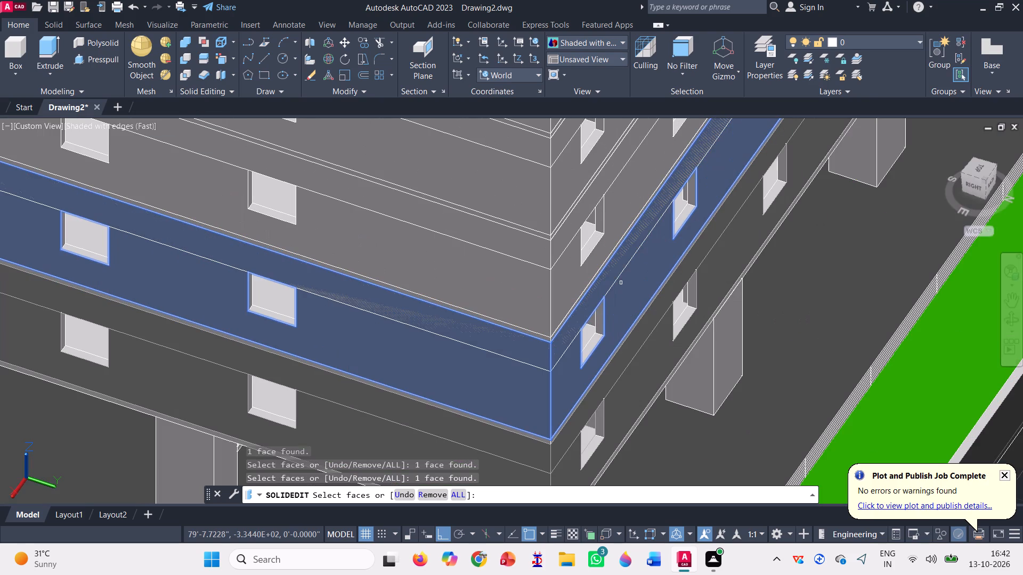
left_click(589, 312)
scroll(587, 311, "down", 3)
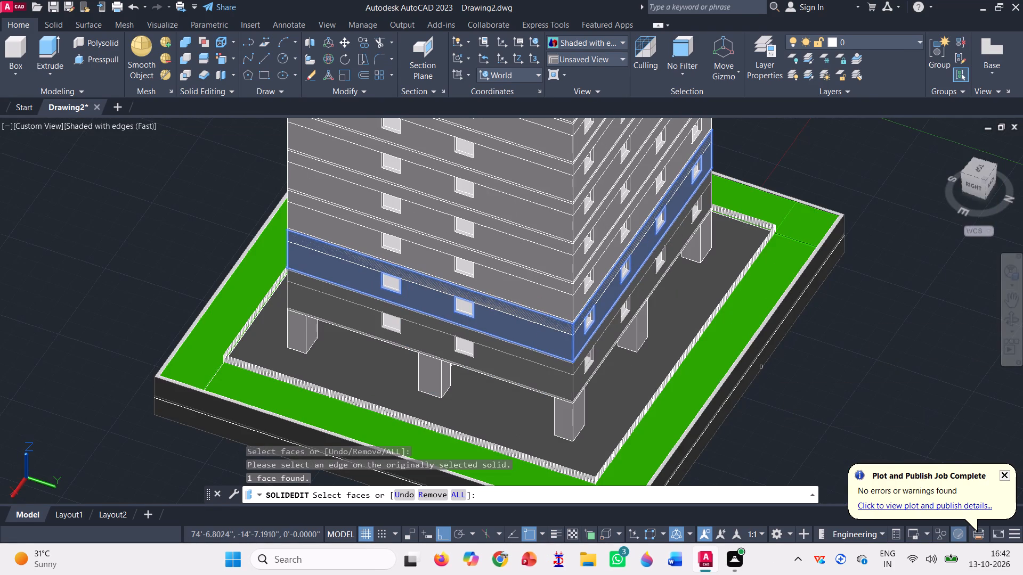
key("Return")
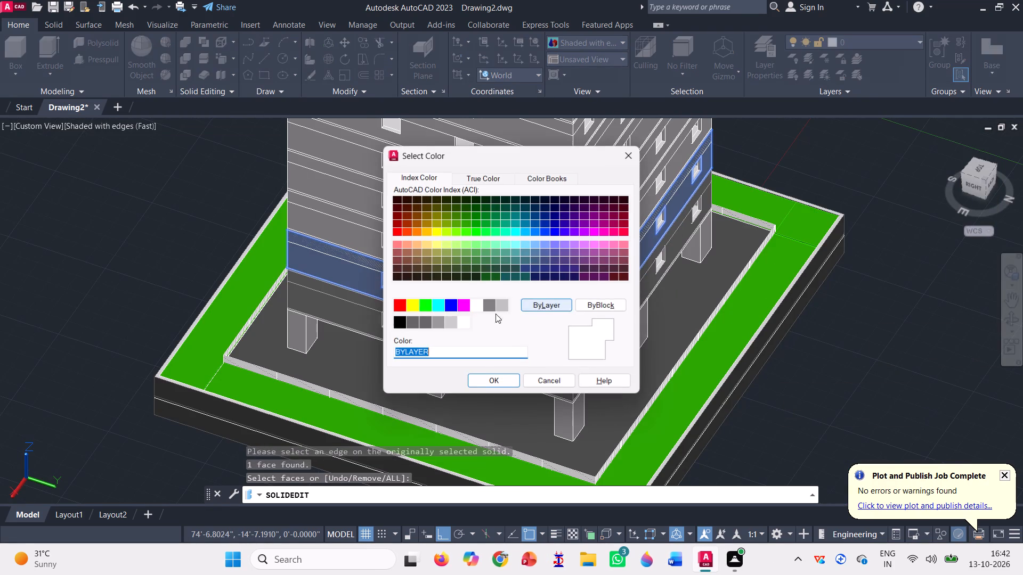
left_click(428, 323)
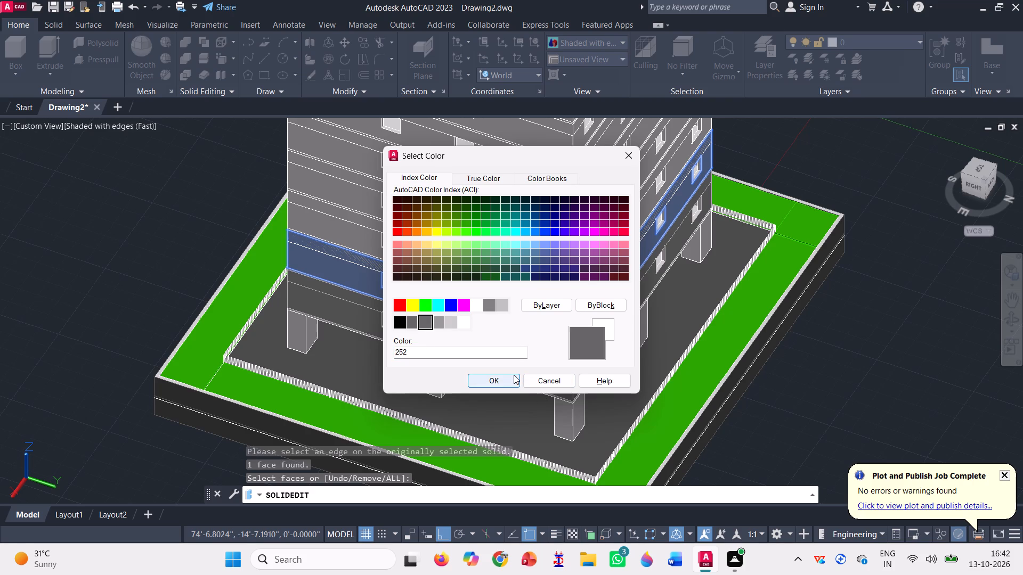
left_click(499, 384)
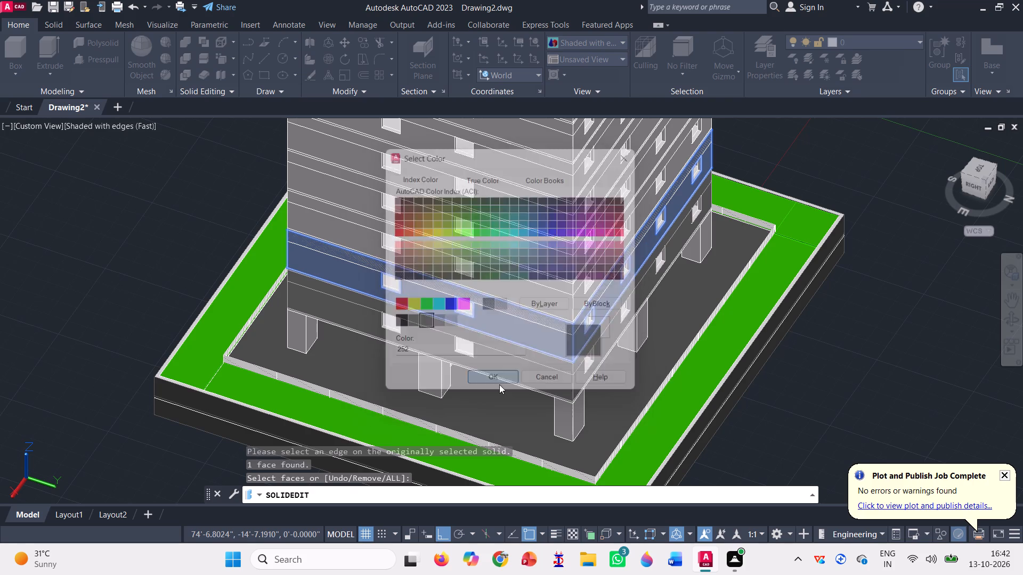
scroll(553, 393, "up", 2)
scroll(608, 358, "down", 2)
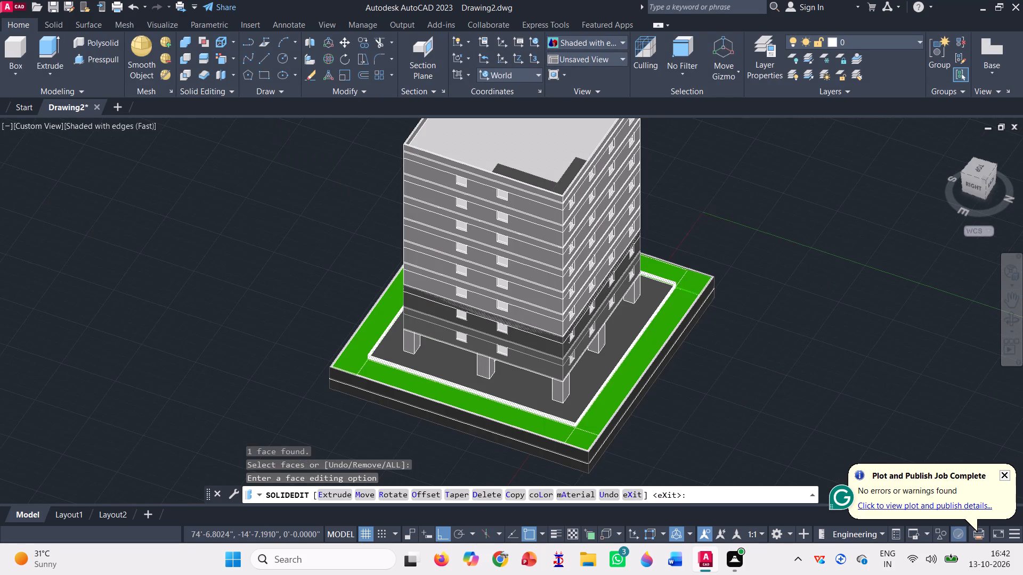
Examine the building's recoloured second-lowest storey from a low right-side viewpoint.
left_click(1007, 317)
left_click_drag(585, 404, 585, 403)
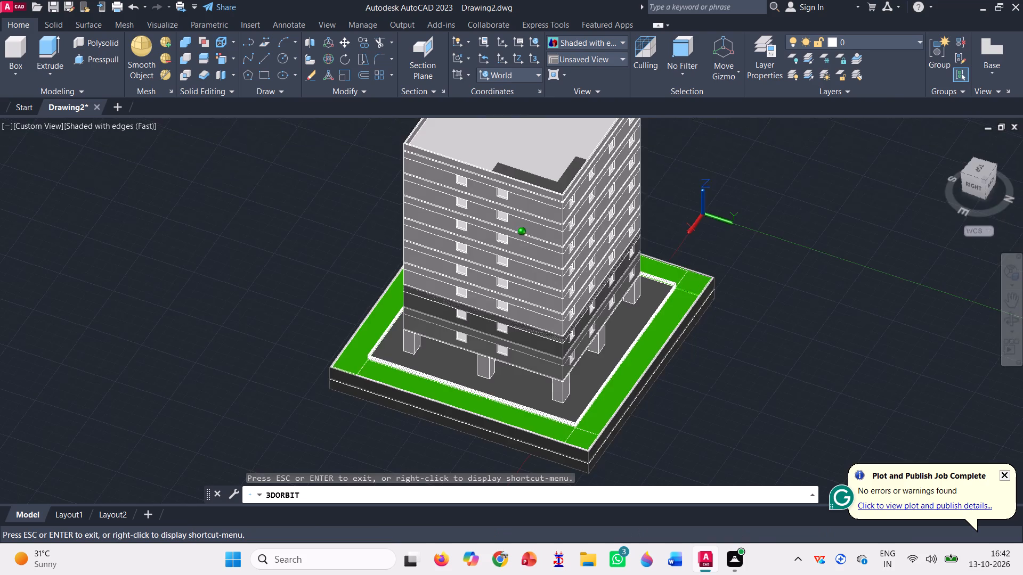
left_click_drag(585, 403, 643, 346)
scroll(542, 307, "up", 4)
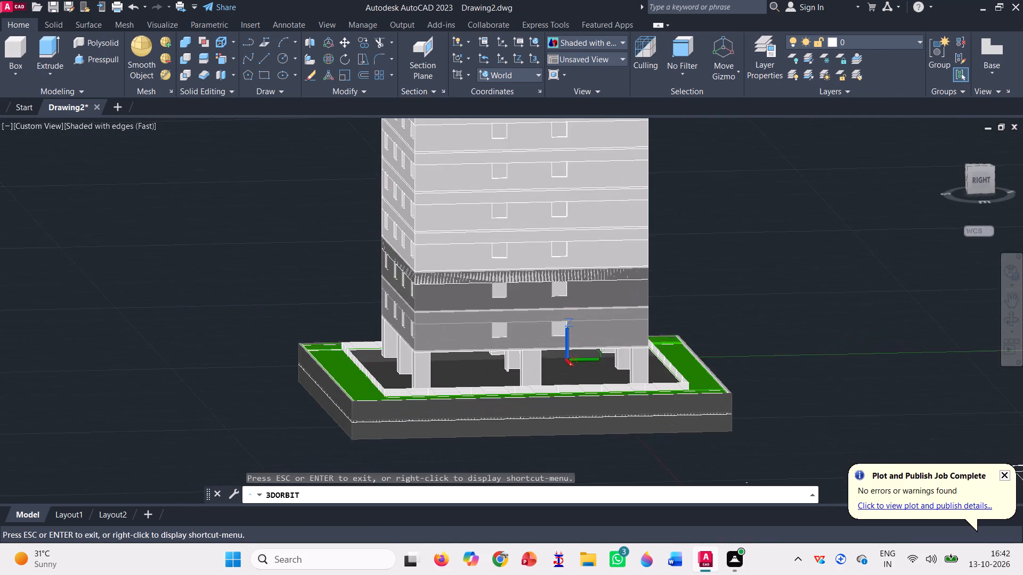
scroll(542, 306, "up", 7)
scroll(416, 321, "down", 6)
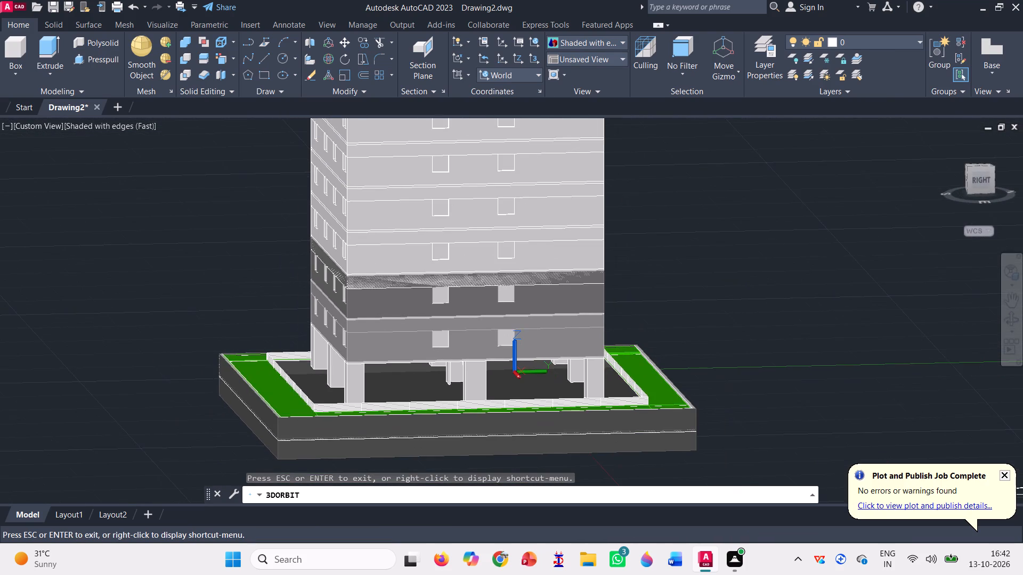
scroll(415, 331, "down", 3)
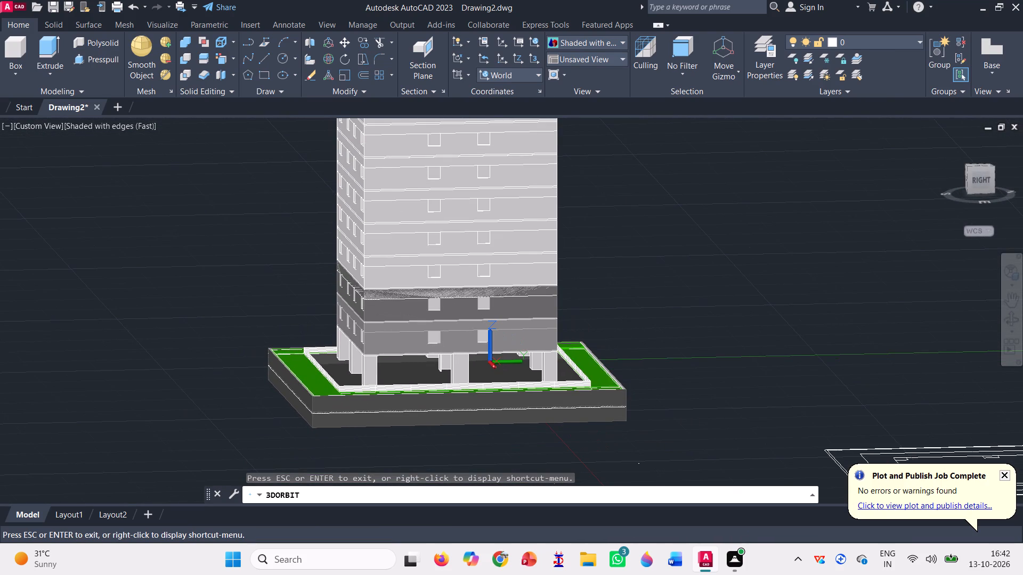
key("Escape")
Cancel the face editing and undo the grey face colouring of the two lowest storeys.
key("ctrl+z")
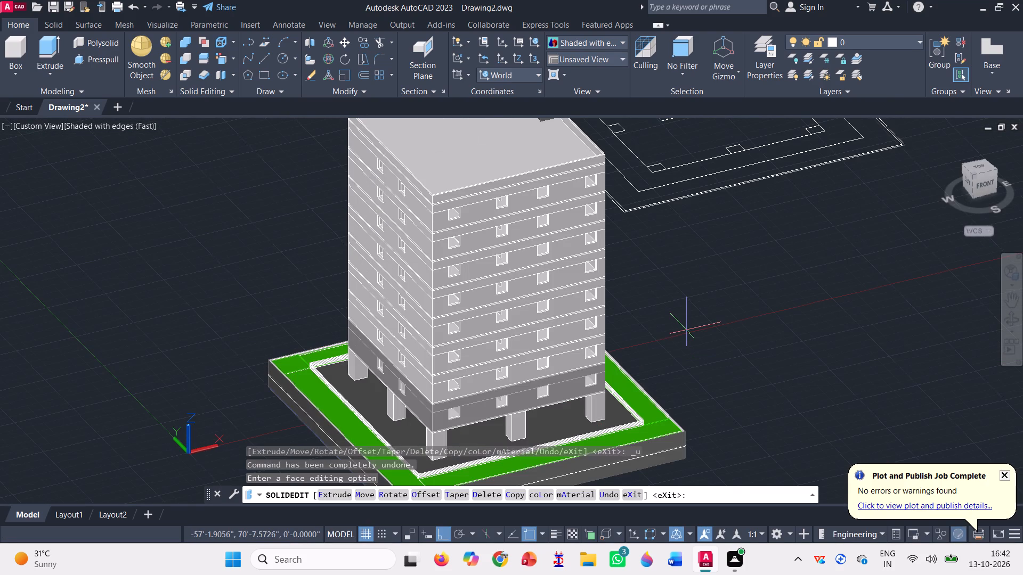
key("ctrl+z")
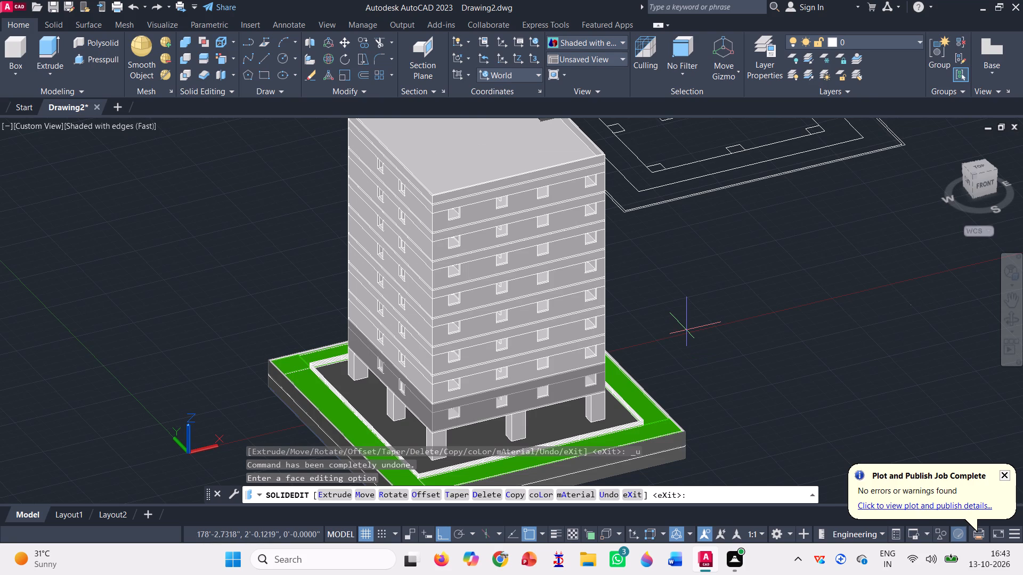
key("ctrl+z")
key("ctrl+z")
key("ctrl+z")
key("ctrl+z")
key("ctrl+z")
key("ctrl+z")
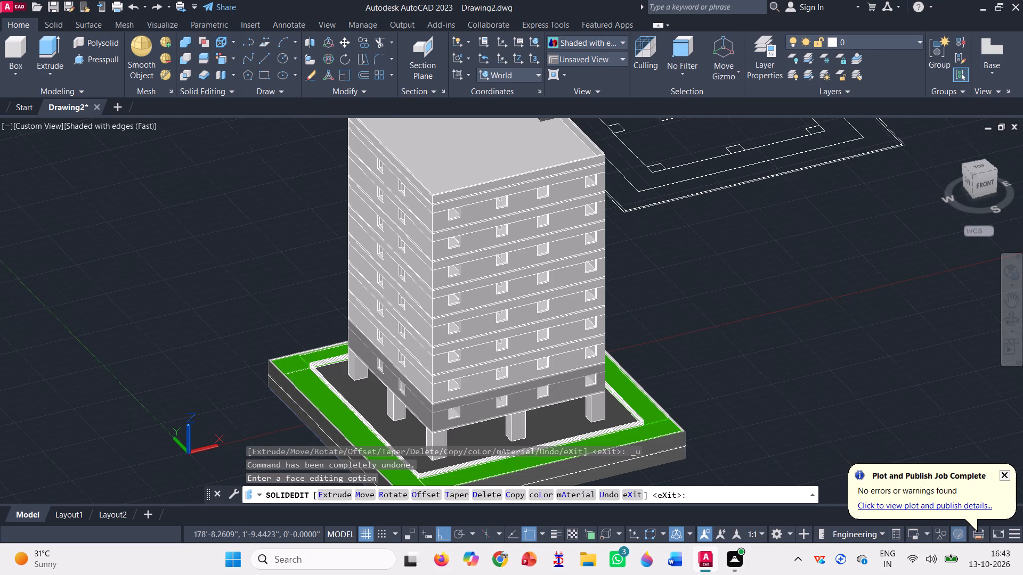
key("ctrl+z")
key("ctrl+z")
key("Escape")
key("ctrl+z")
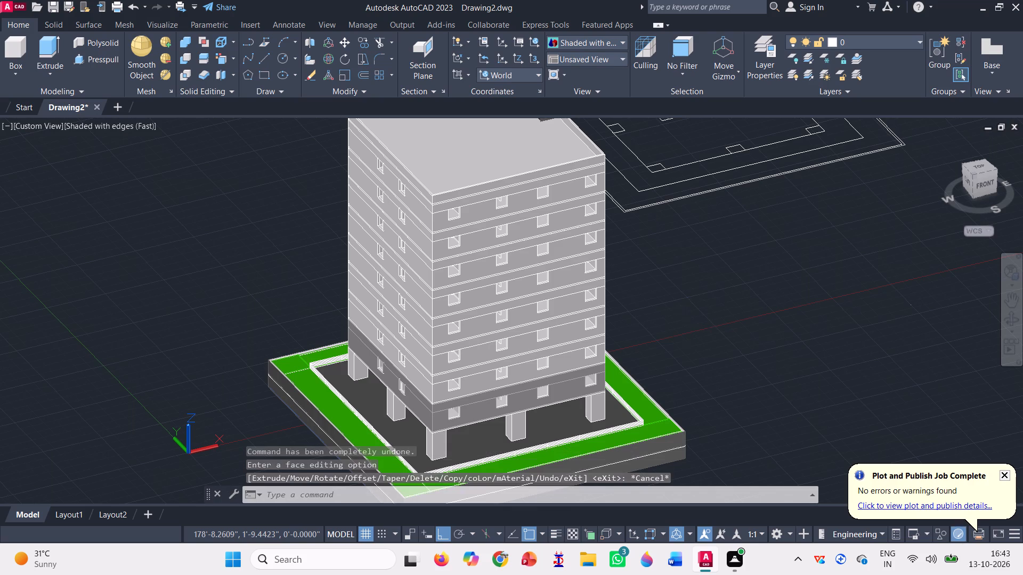
key("ctrl+z")
key("ctrl+z")
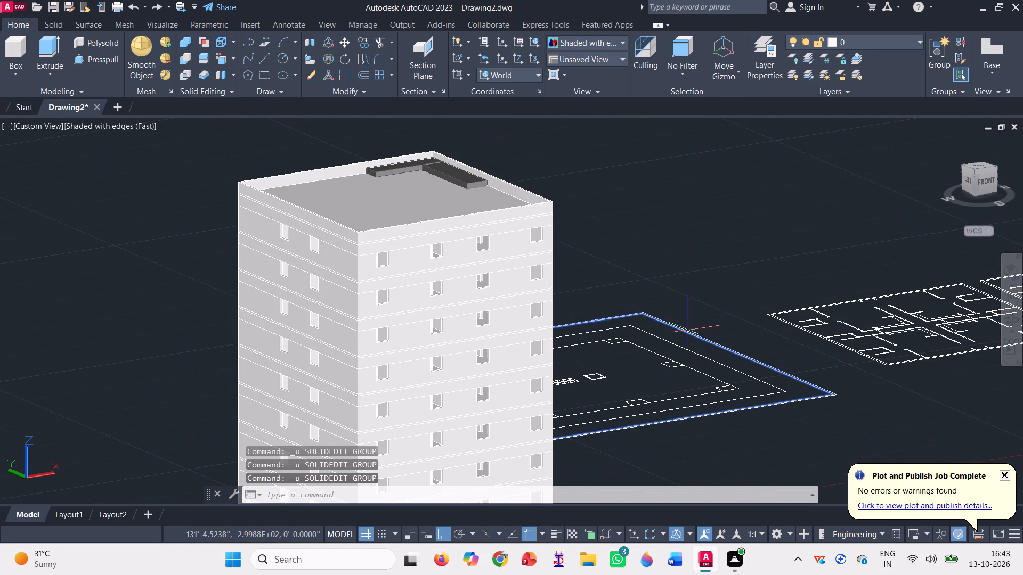
Set the model view to SW Isometric.
scroll(588, 284, "down", 5)
scroll(583, 337, "up", 3)
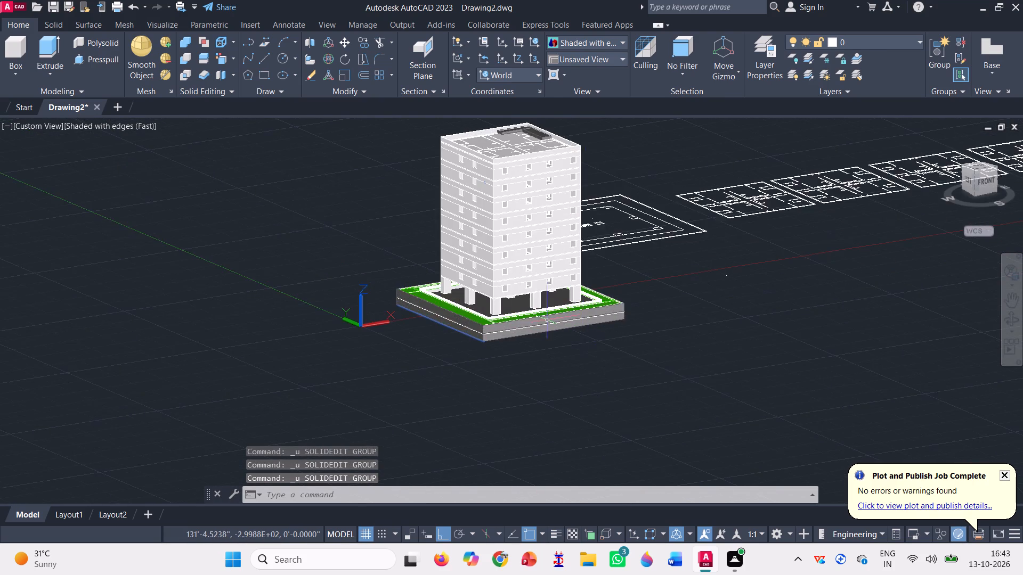
scroll(530, 295, "up", 3)
scroll(519, 273, "down", 3)
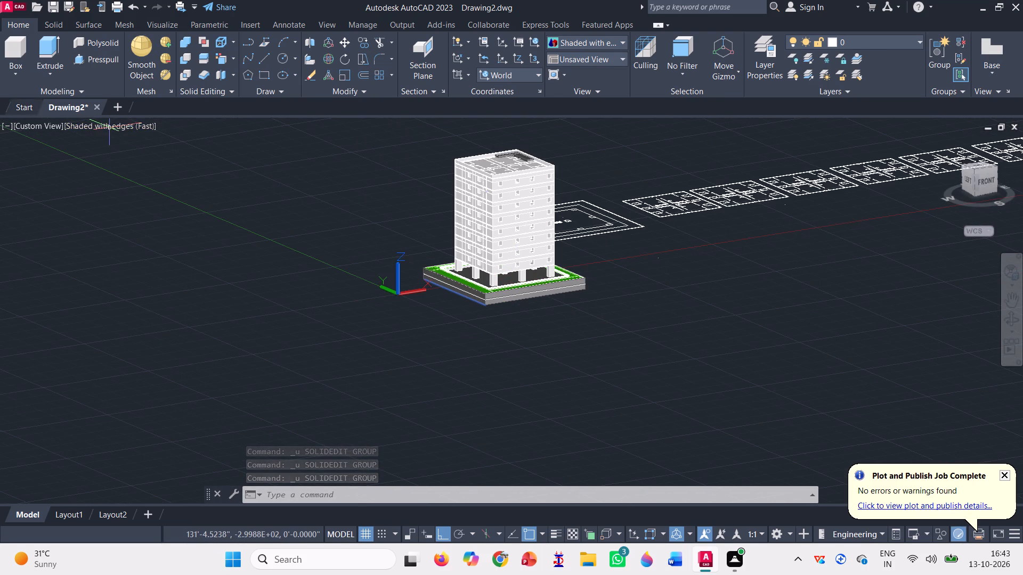
left_click(30, 129)
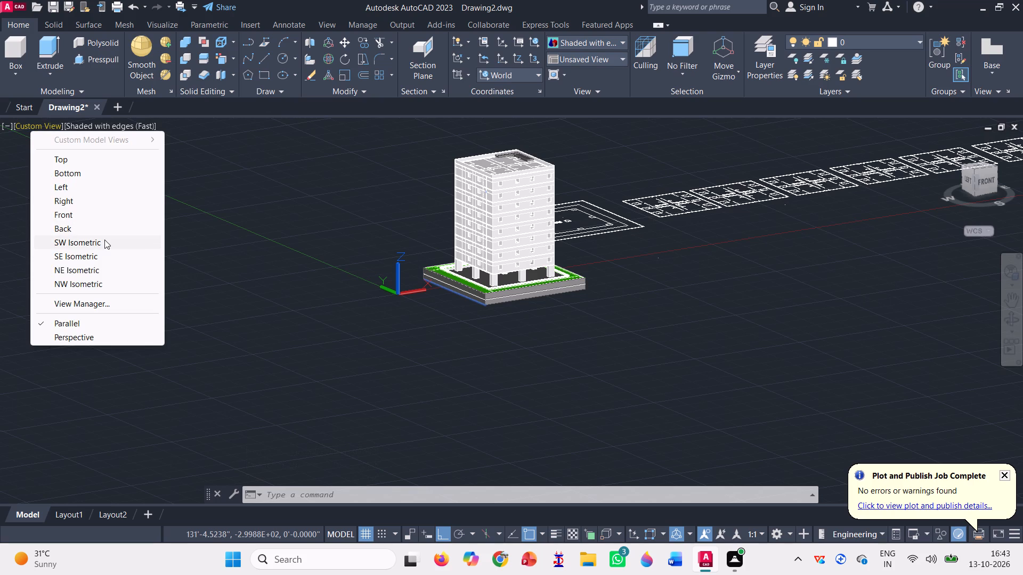
left_click(104, 240)
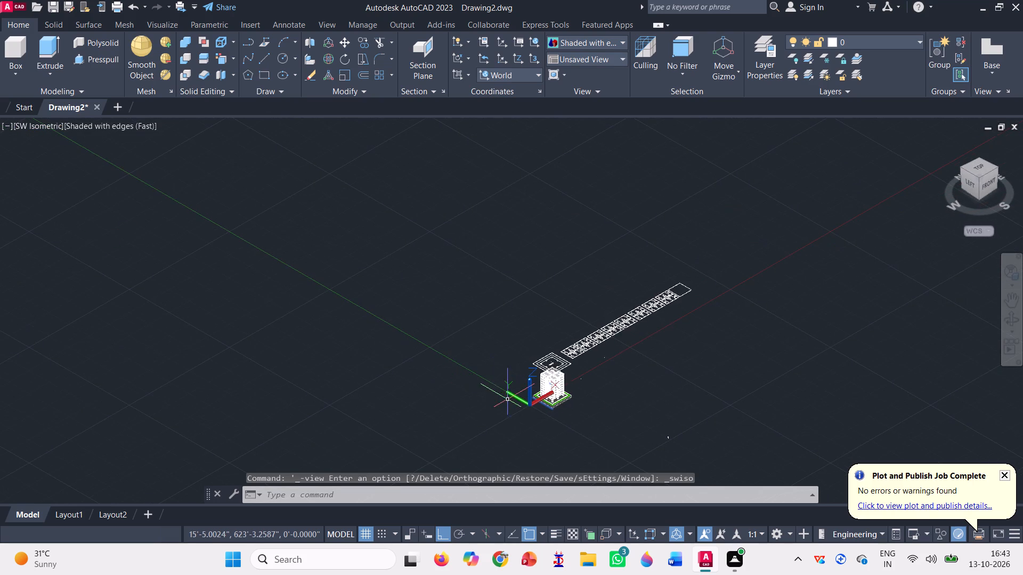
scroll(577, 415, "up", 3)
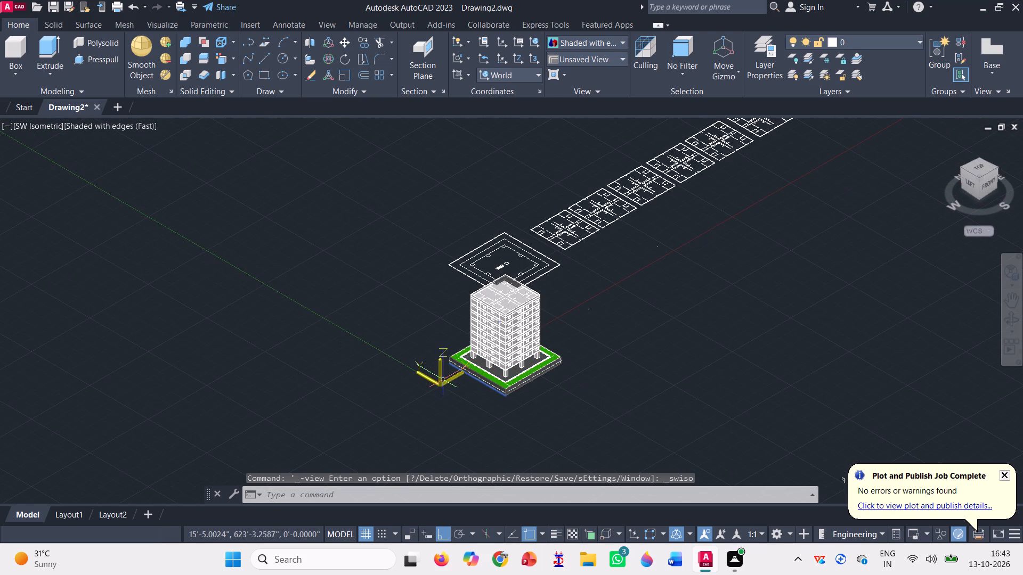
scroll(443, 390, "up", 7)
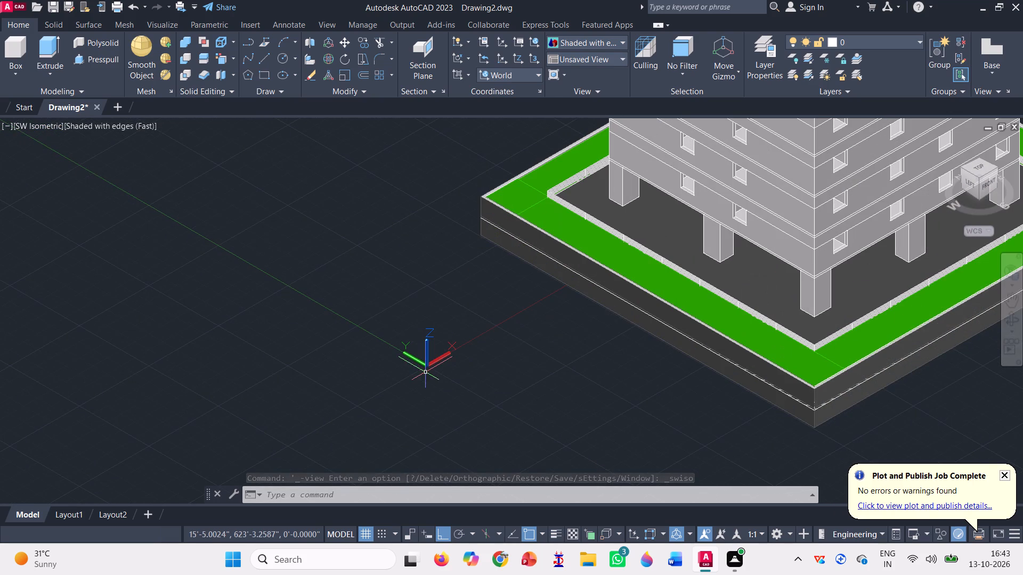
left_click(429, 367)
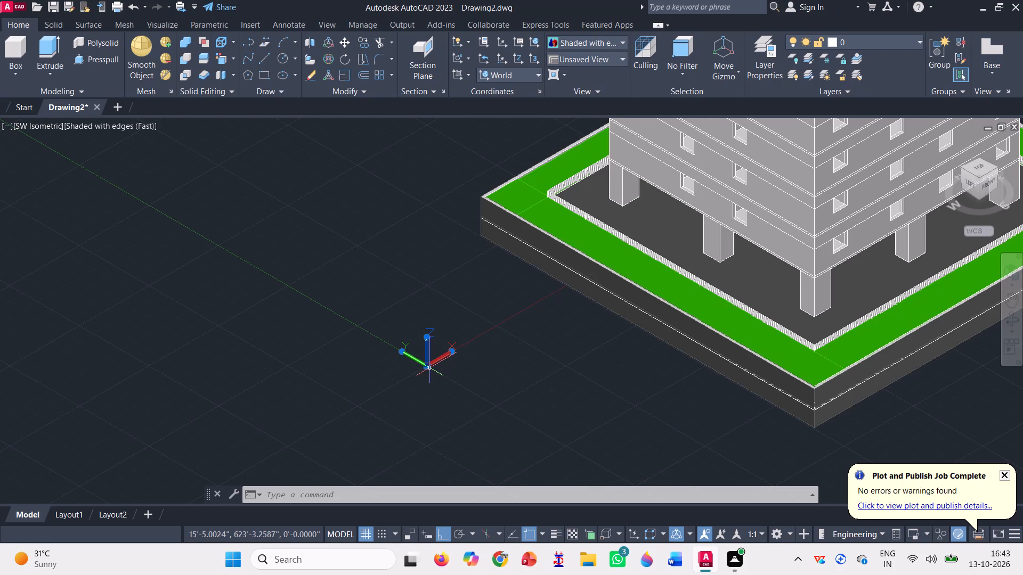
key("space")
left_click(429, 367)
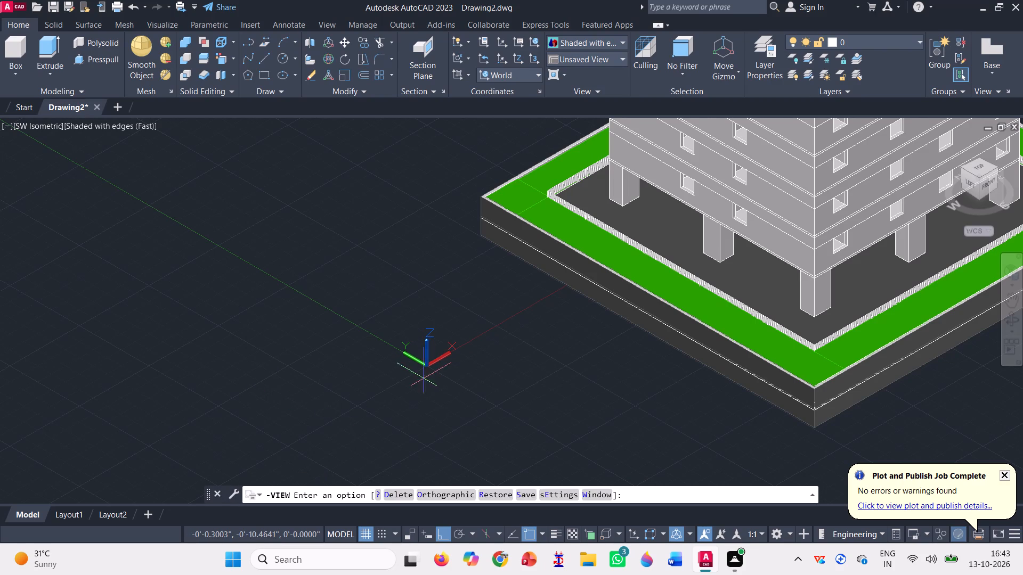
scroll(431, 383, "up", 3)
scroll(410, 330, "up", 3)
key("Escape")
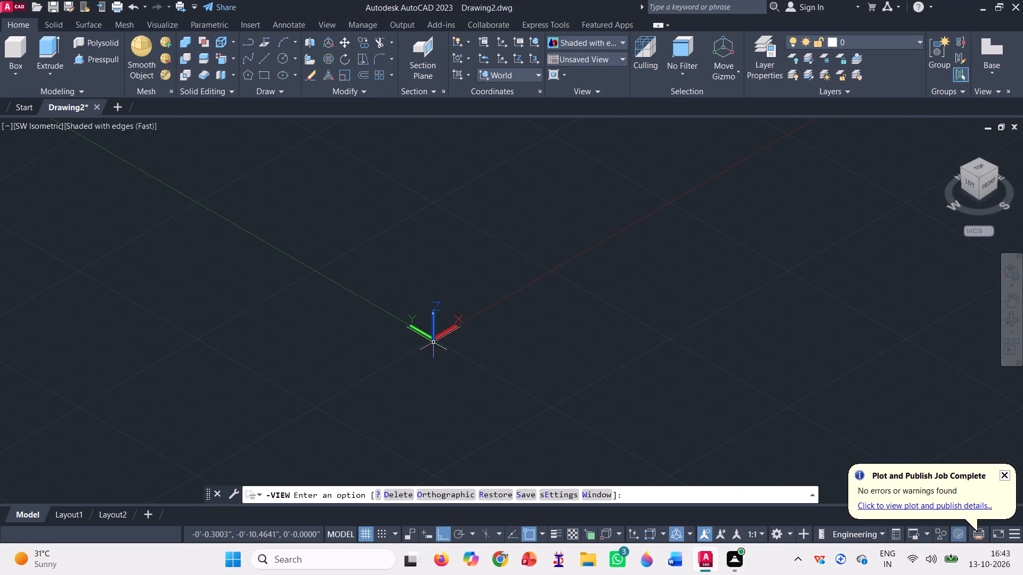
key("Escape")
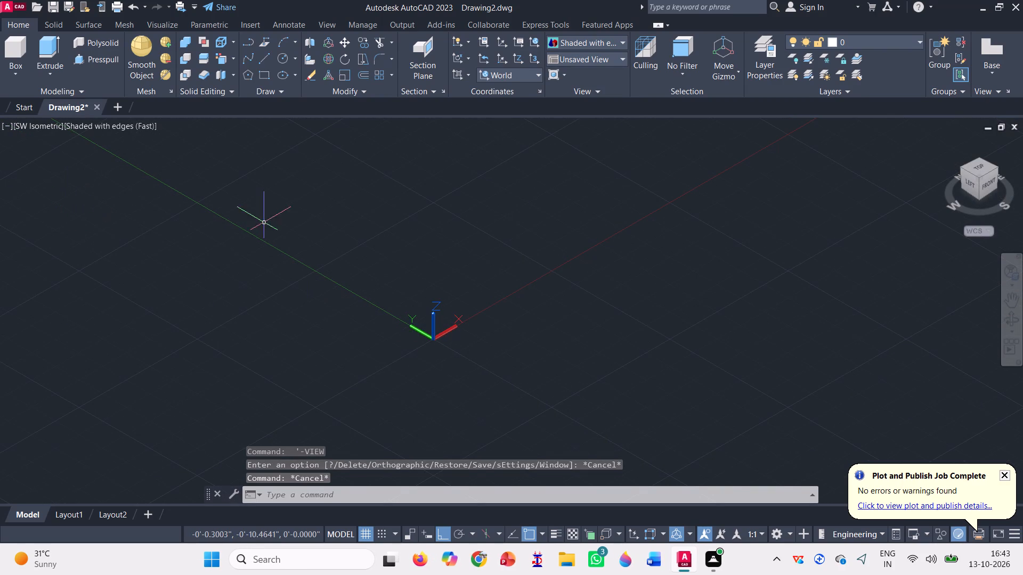
Move the UCS icon's origin straight down along the negative Z direction to a point well below the building.
left_click(432, 338)
scroll(432, 336, "down", 2)
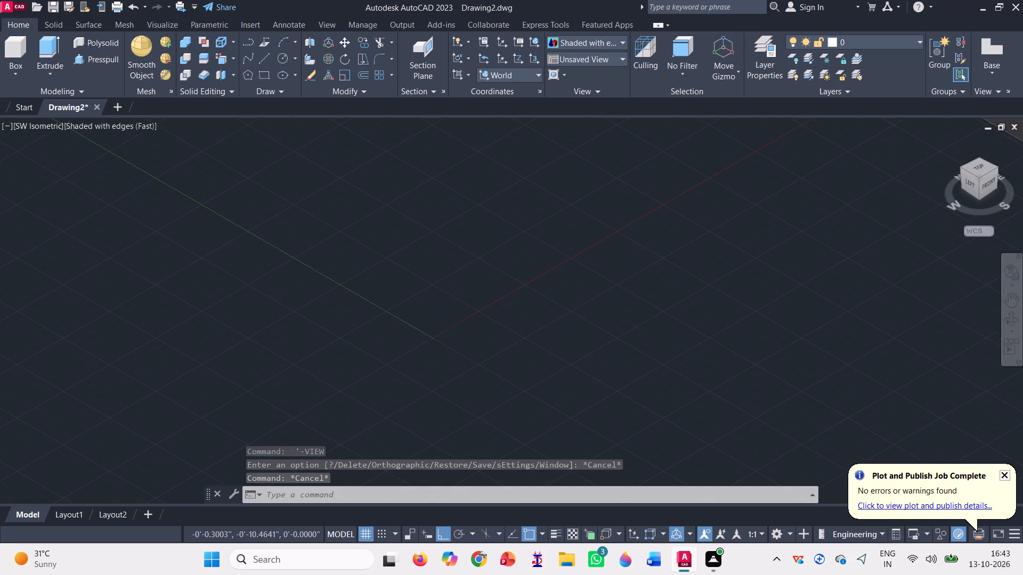
scroll(433, 348, "up", 2)
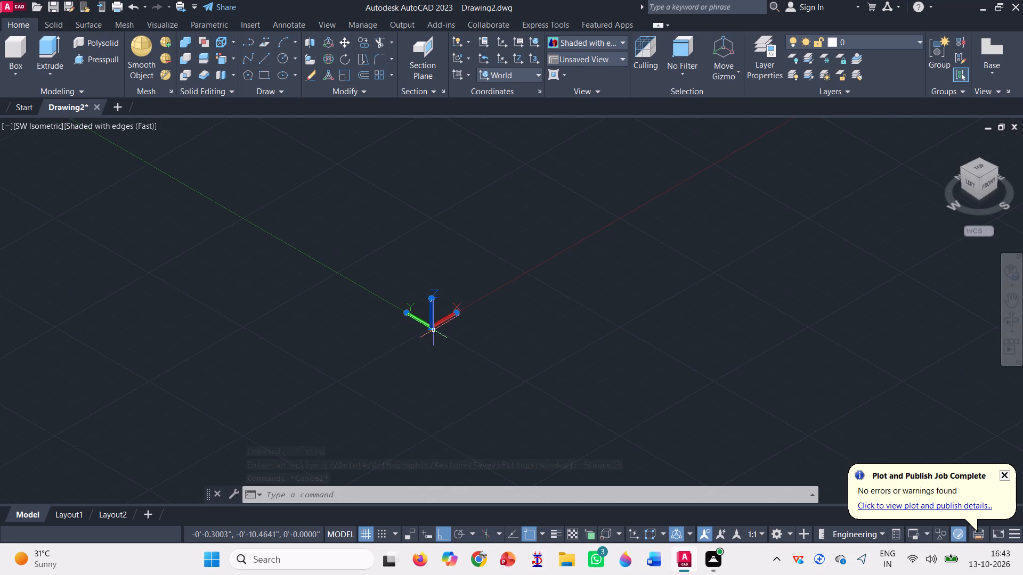
left_click(433, 330)
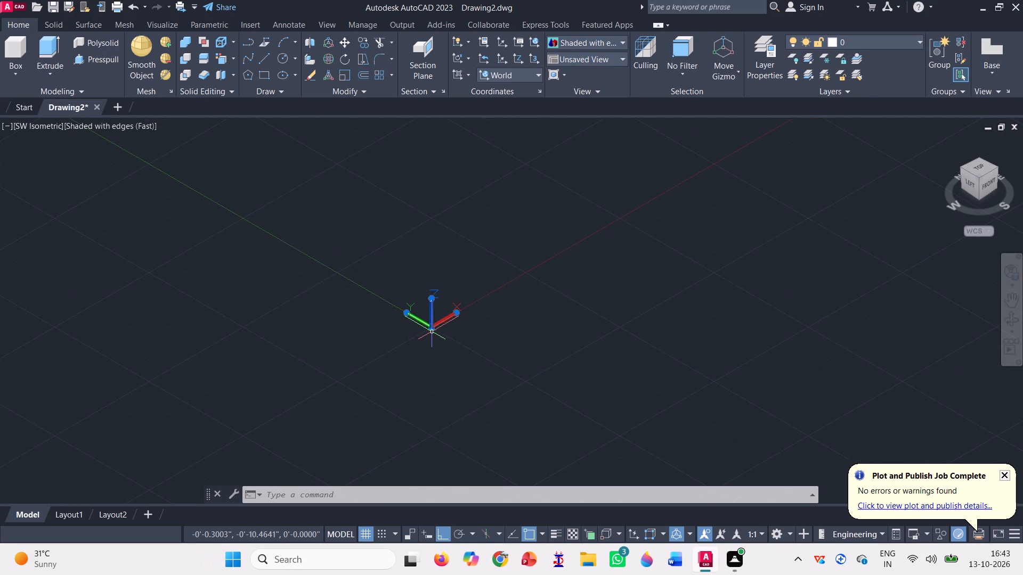
scroll(431, 330, "up", 2)
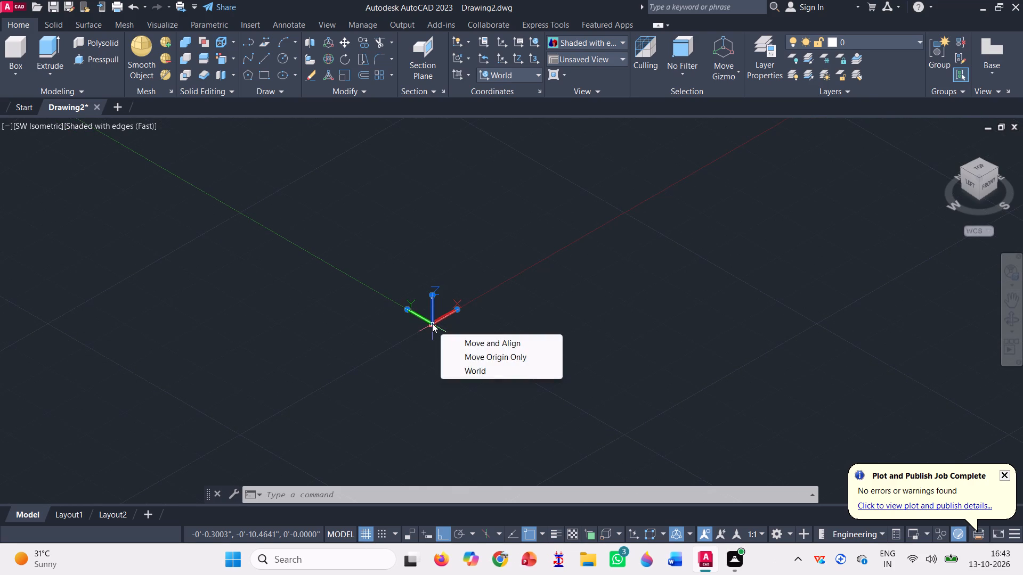
left_click(432, 323)
scroll(454, 295, "down", 4)
scroll(393, 268, "down", 3)
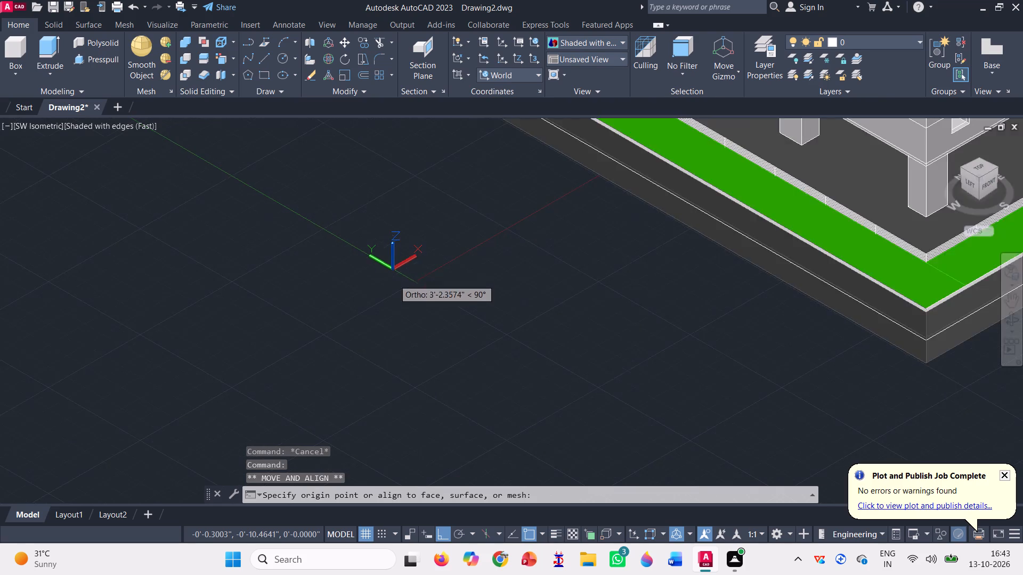
scroll(393, 268, "down", 3)
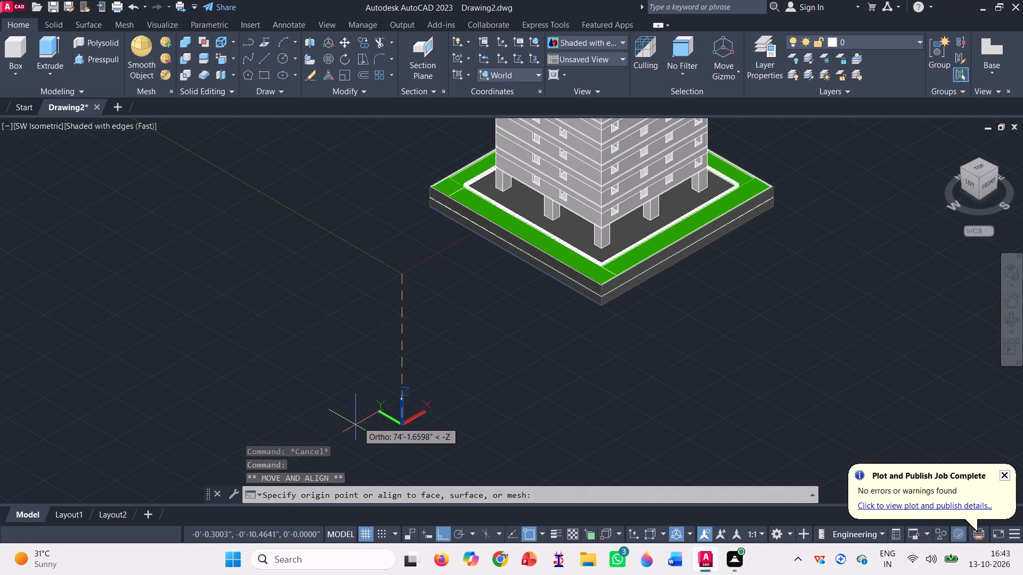
scroll(366, 368, "down", 2)
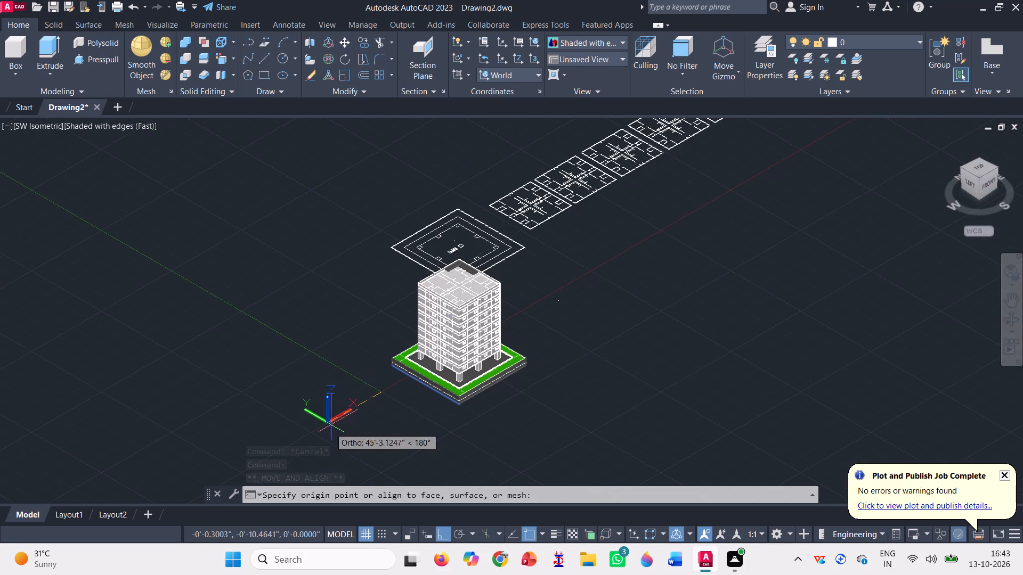
scroll(325, 350, "down", 2)
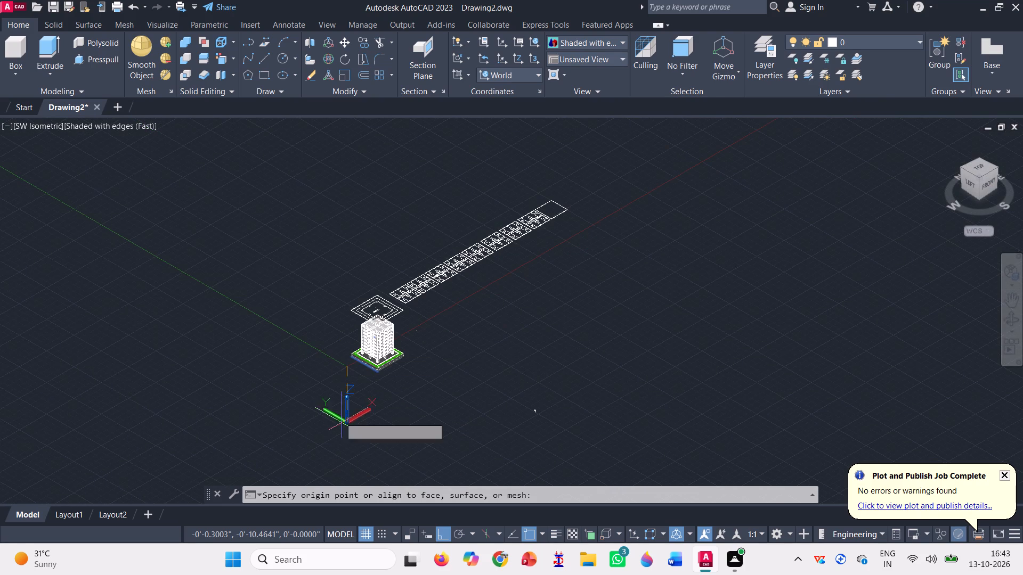
left_click(347, 444)
scroll(416, 251, "up", 2)
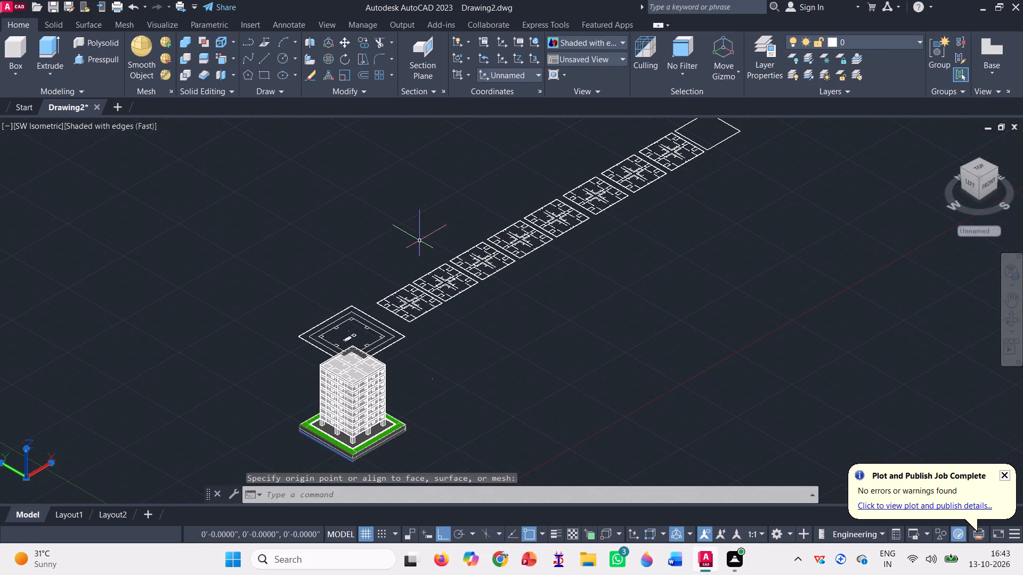
key("Escape")
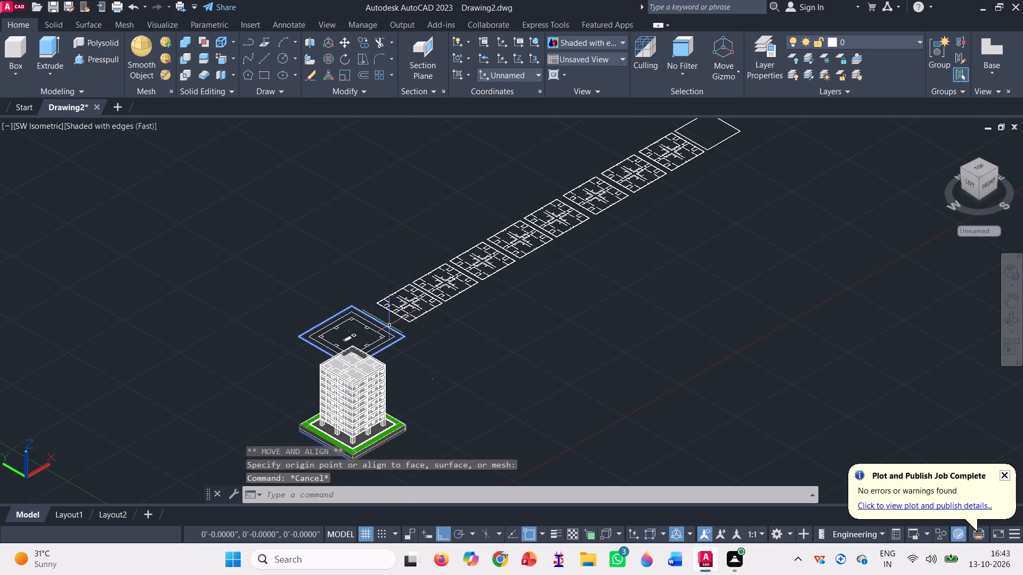
Set the model view to Top.
scroll(389, 325, "up", 4)
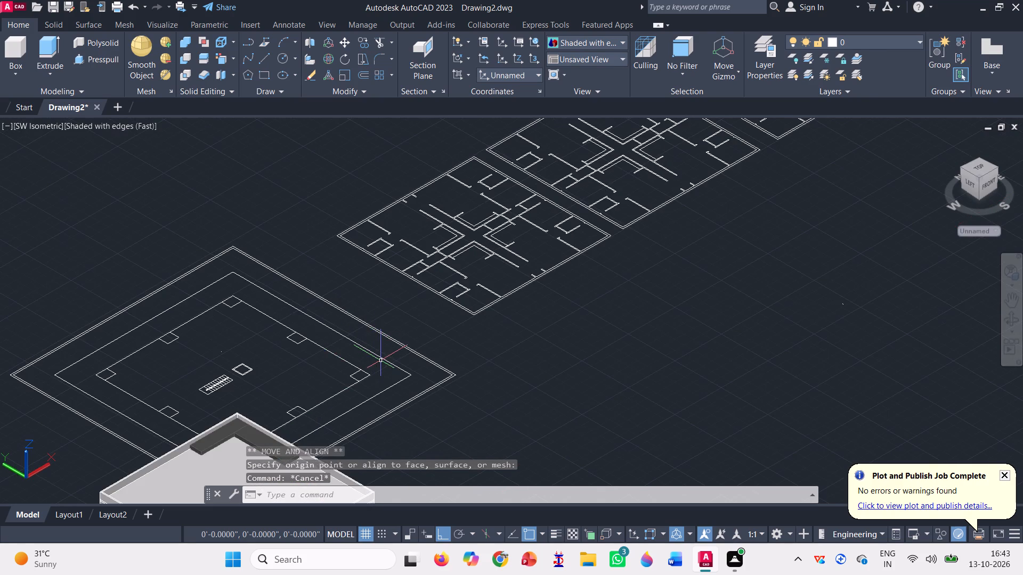
scroll(346, 286, "down", 4)
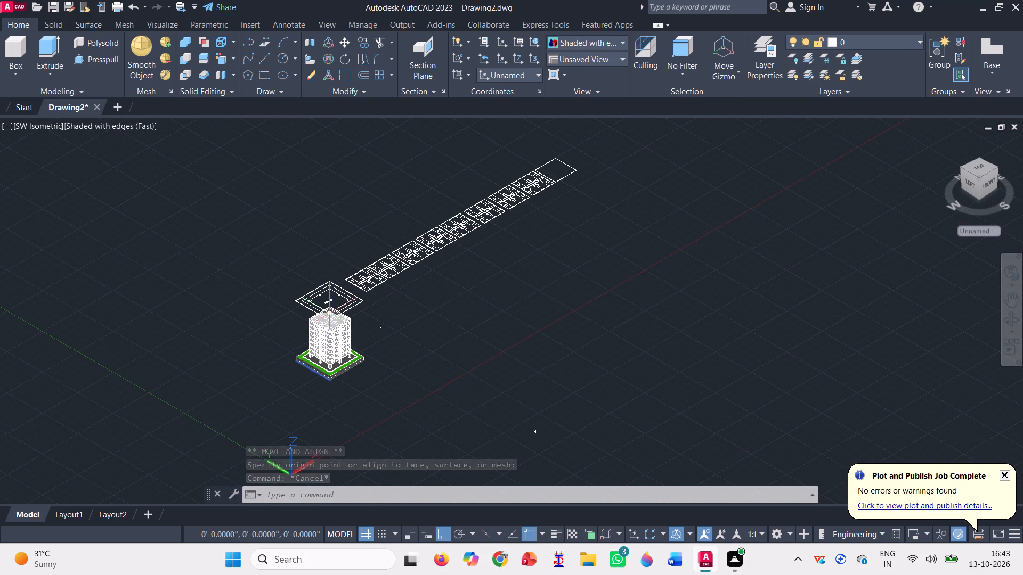
left_click(32, 118)
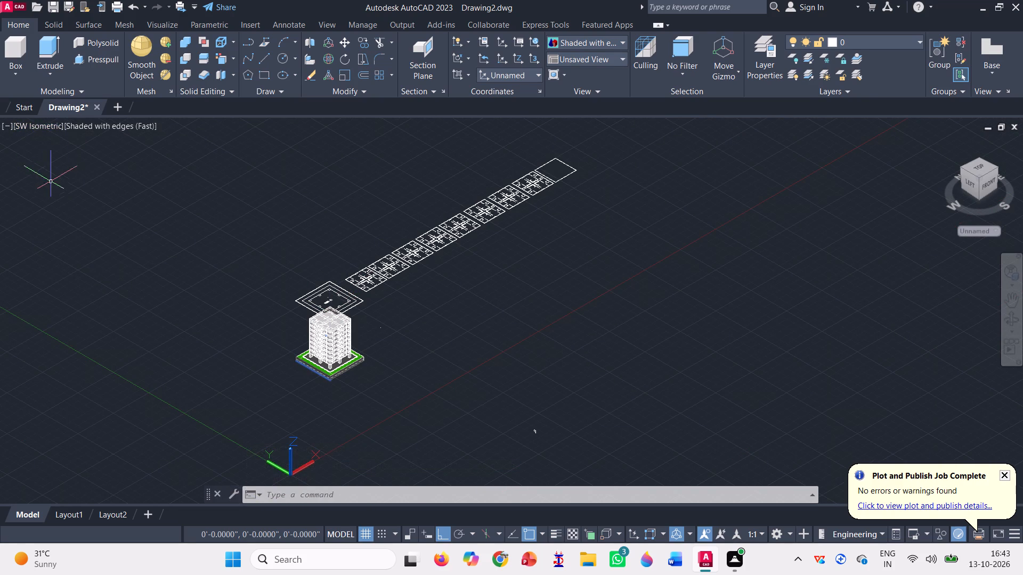
left_click(44, 126)
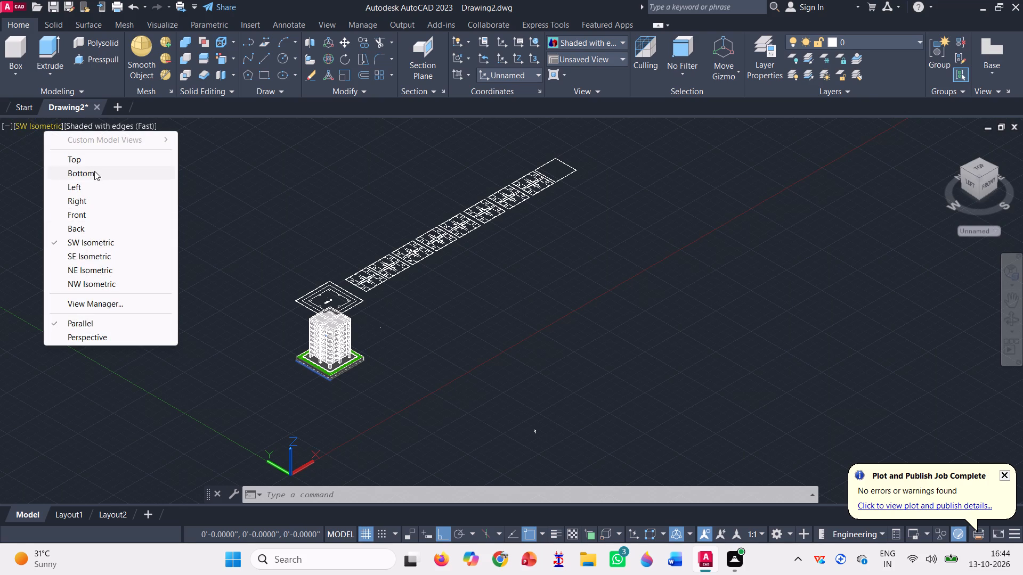
left_click(93, 159)
scroll(417, 228, "down", 1)
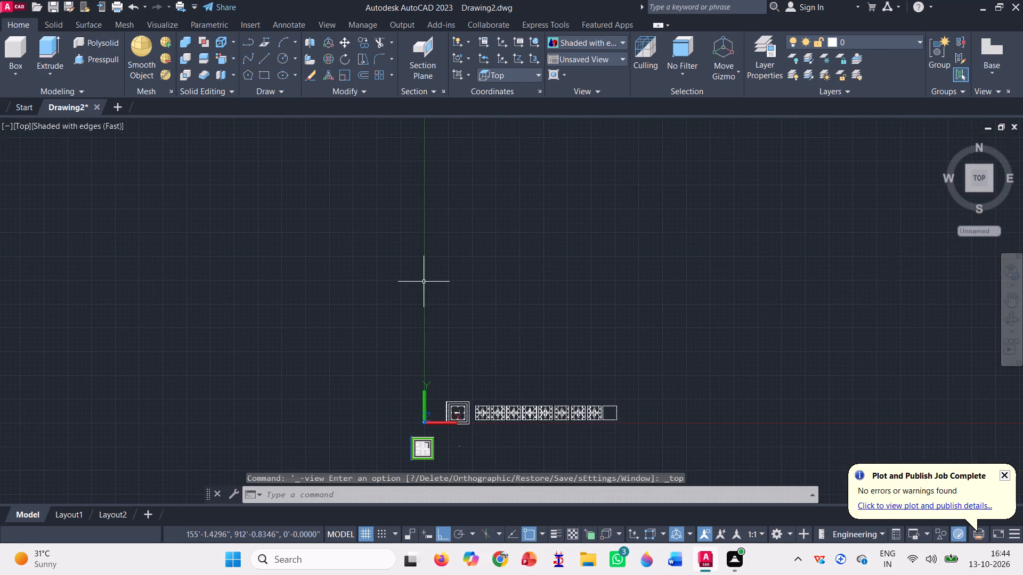
Turn Ortho off and move the UCS origin to an empty spot well southwest of the building and floor plans.
scroll(509, 415, "up", 2)
scroll(370, 362, "up", 2)
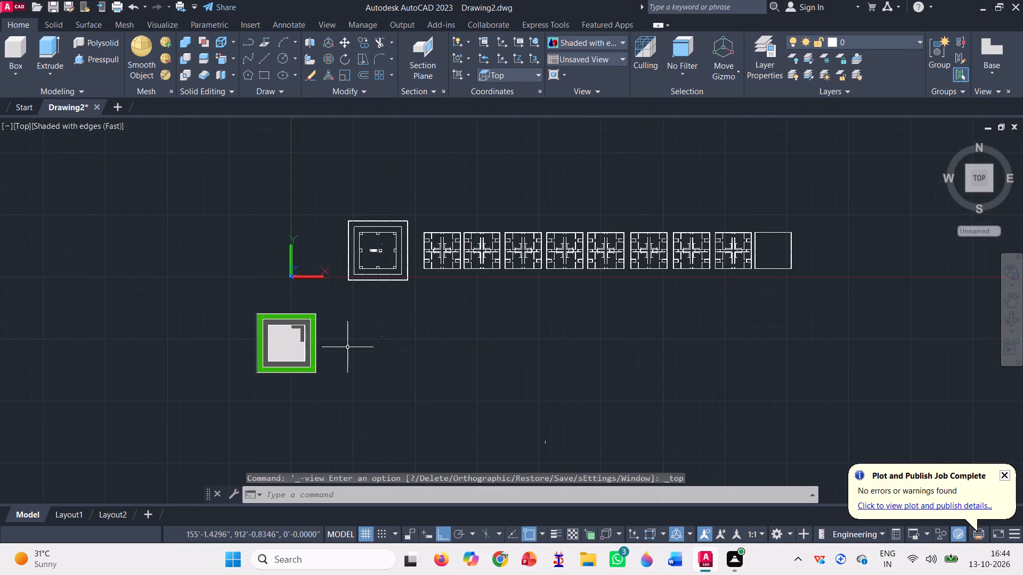
left_click(291, 276)
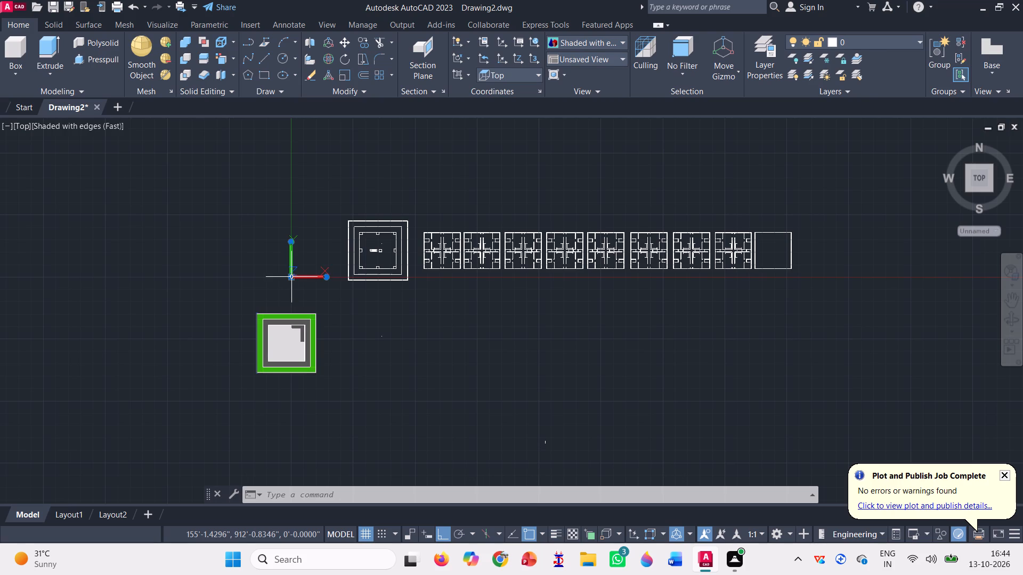
scroll(291, 276, "up", 2)
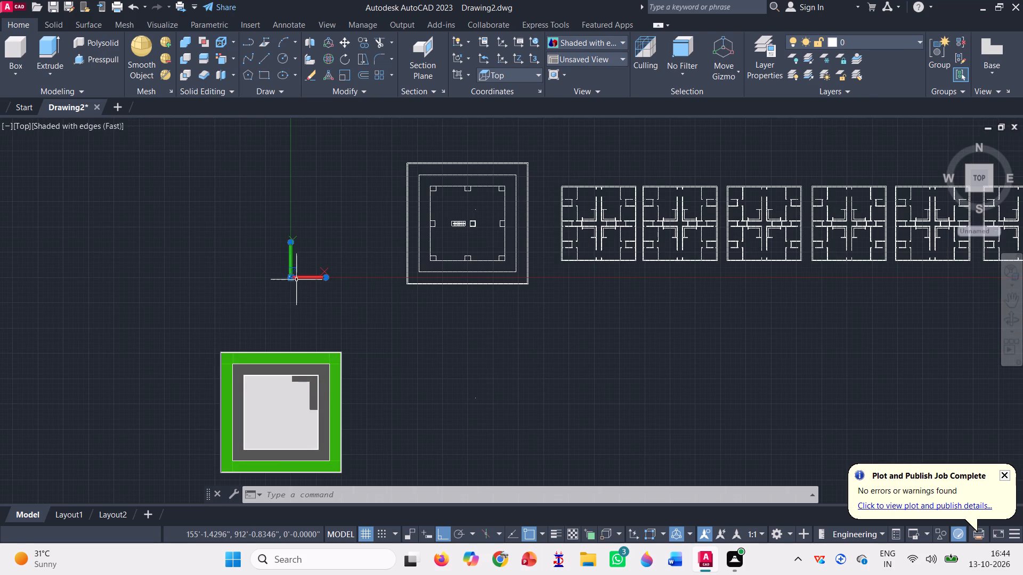
left_click(291, 275)
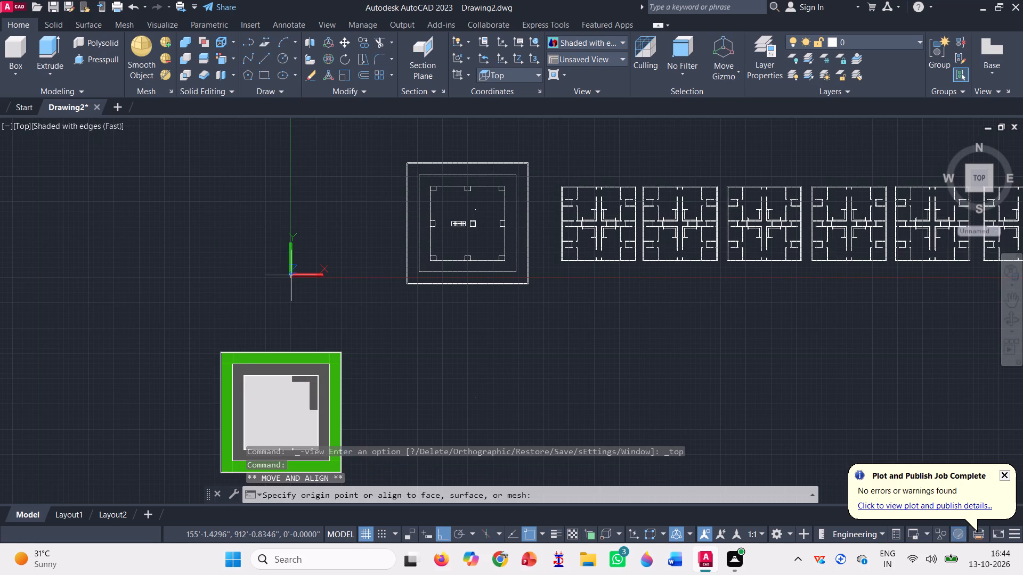
scroll(291, 275, "down", 2)
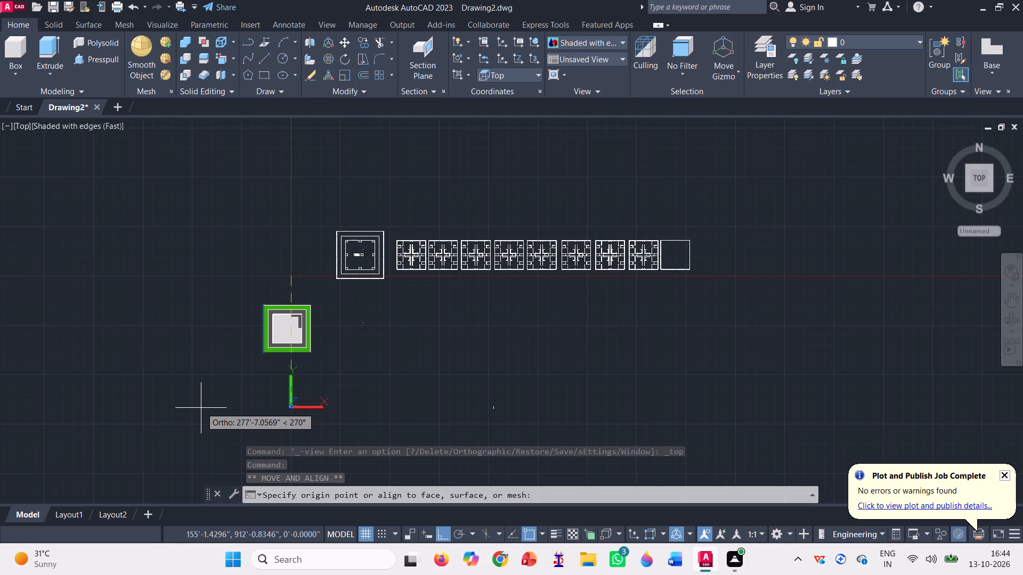
key("F8")
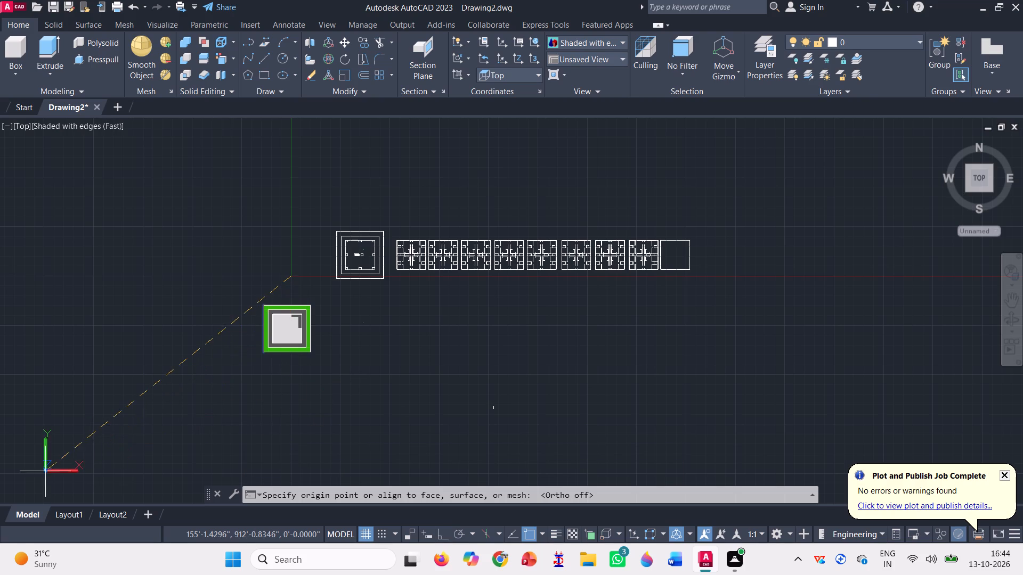
left_click(27, 481)
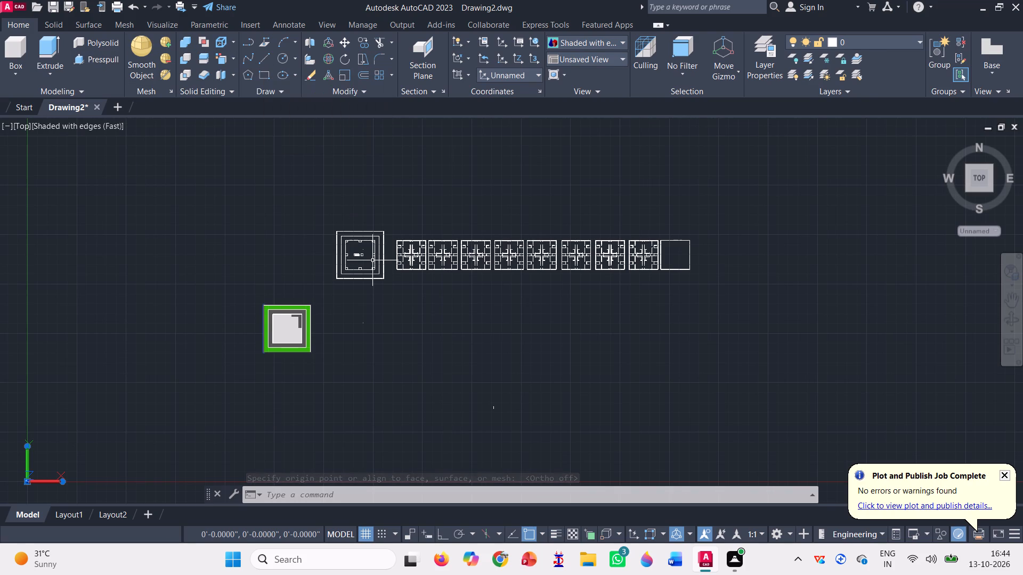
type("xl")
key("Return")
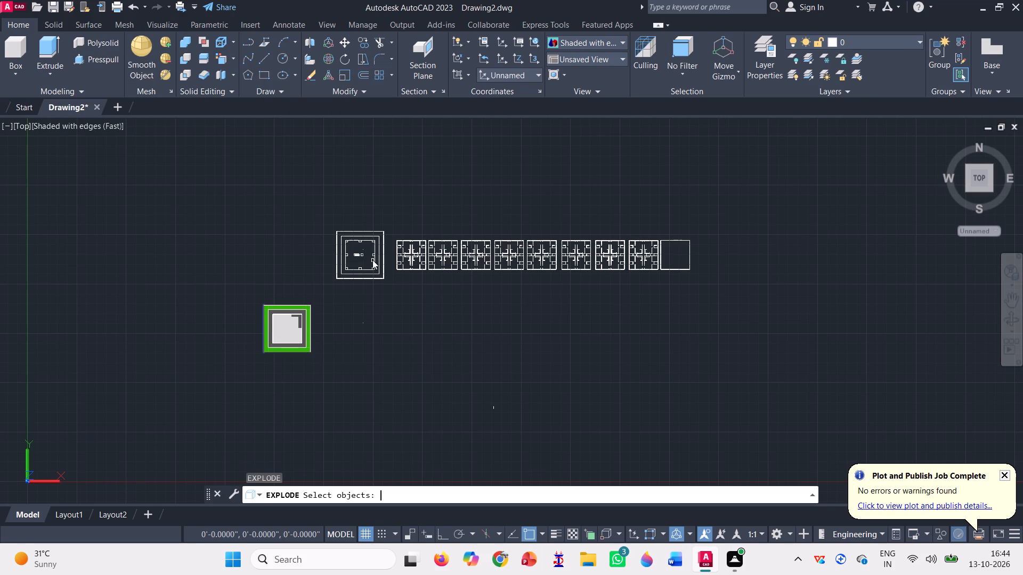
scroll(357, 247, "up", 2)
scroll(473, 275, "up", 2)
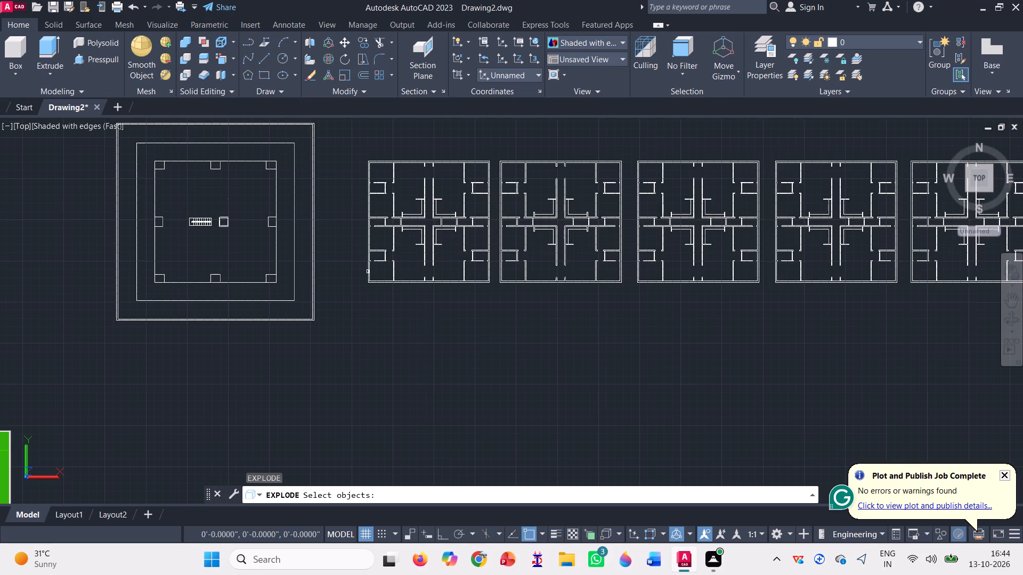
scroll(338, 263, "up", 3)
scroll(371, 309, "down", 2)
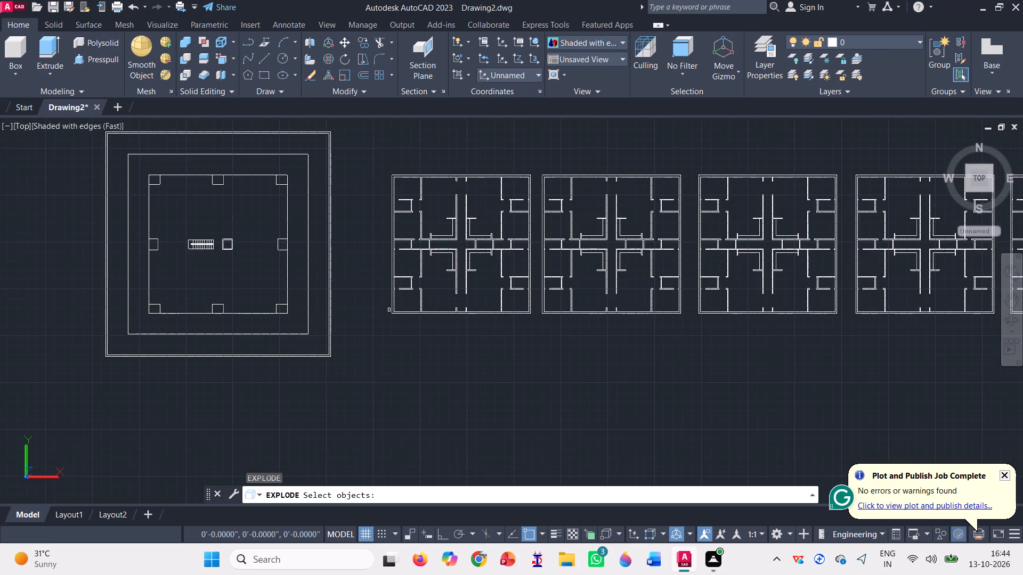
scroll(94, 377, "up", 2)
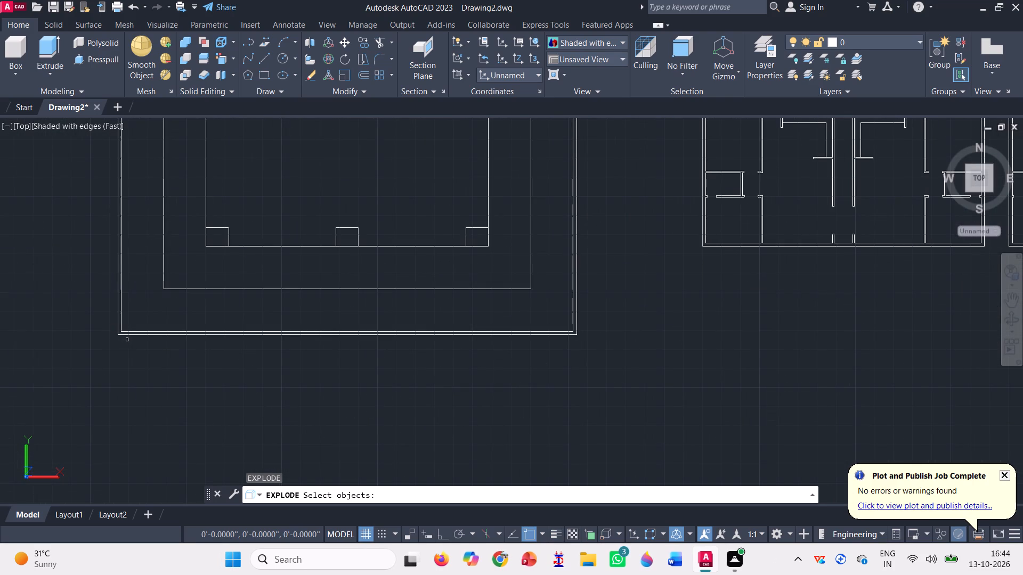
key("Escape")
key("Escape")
Turn Ortho on and draw a vertical construction line (XLINE) through the southwest outer corner of the site boundary plan.
type("xl")
key("Return")
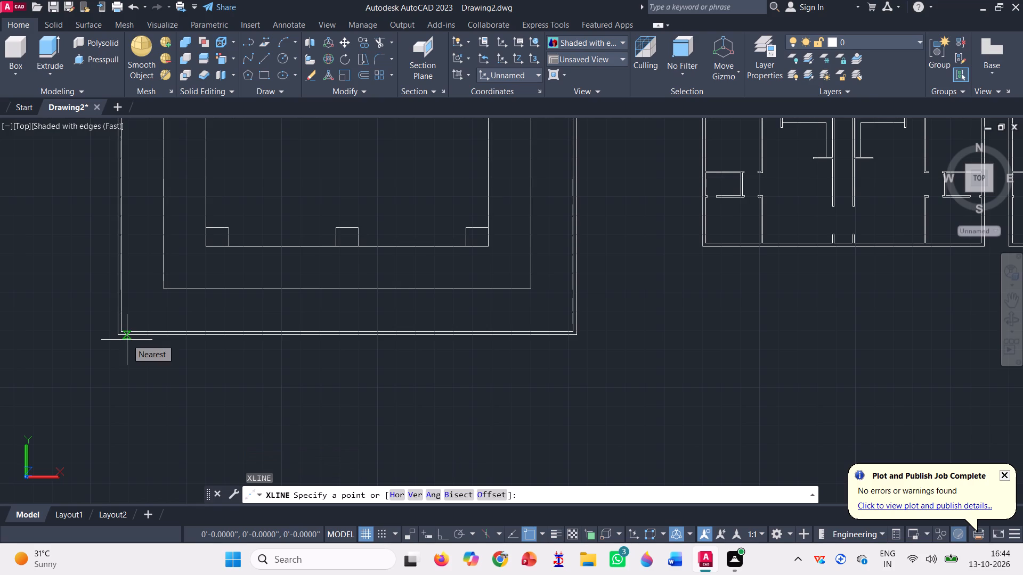
scroll(260, 234, "down", 2)
scroll(185, 287, "up", 2)
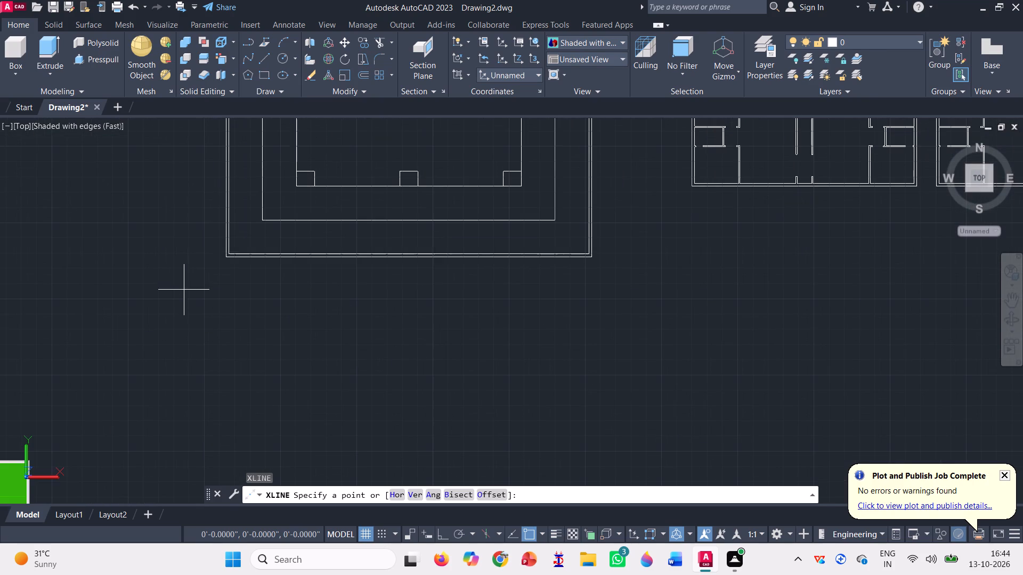
scroll(237, 238, "up", 3)
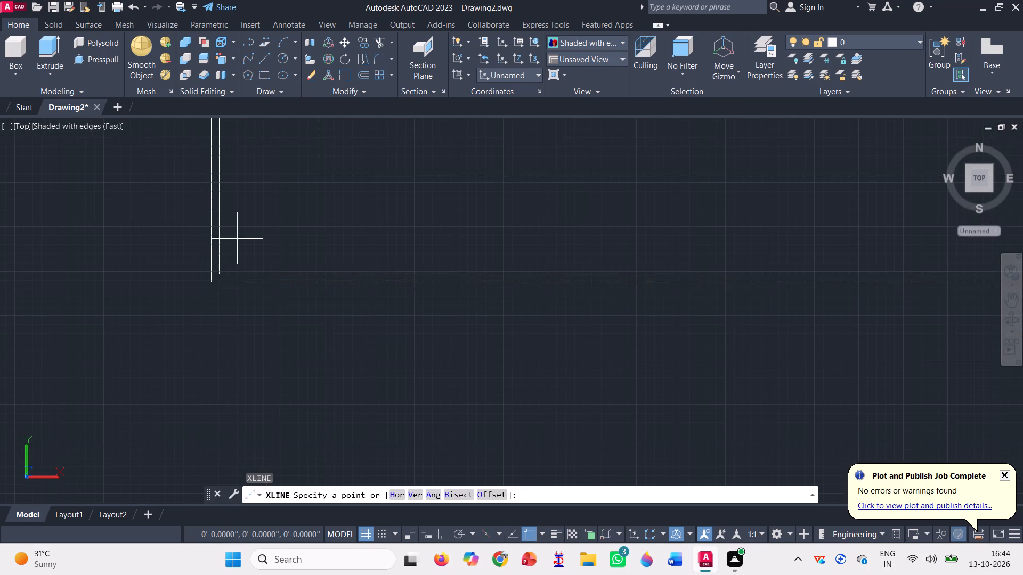
left_click(212, 284)
scroll(212, 284, "down", 3)
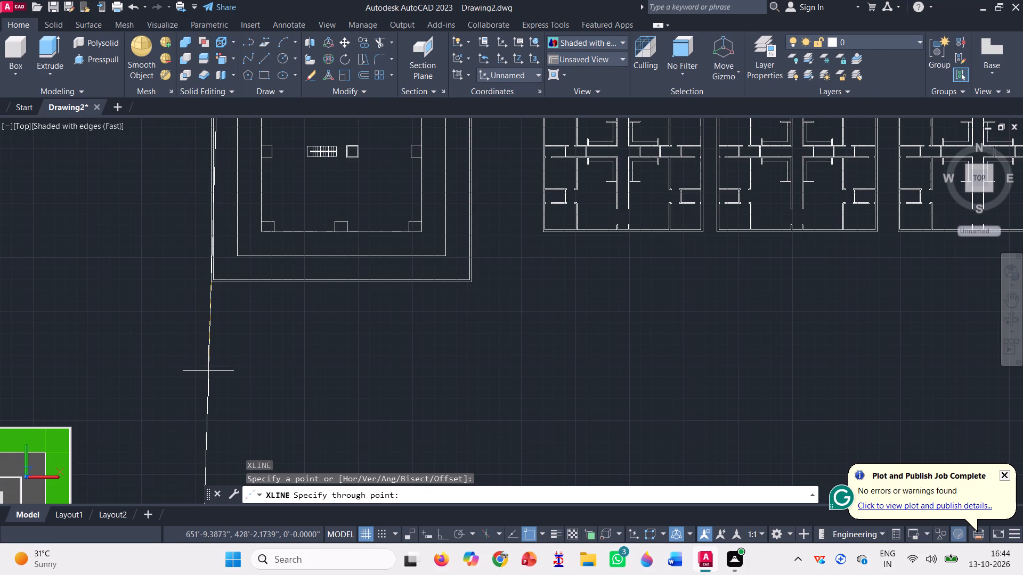
key("F8")
left_click(208, 369)
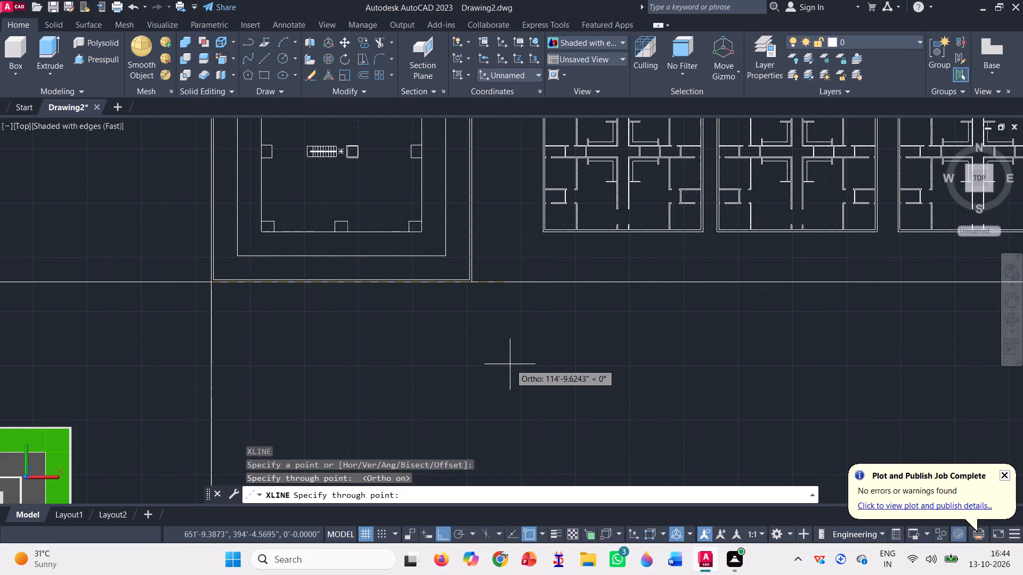
key("space")
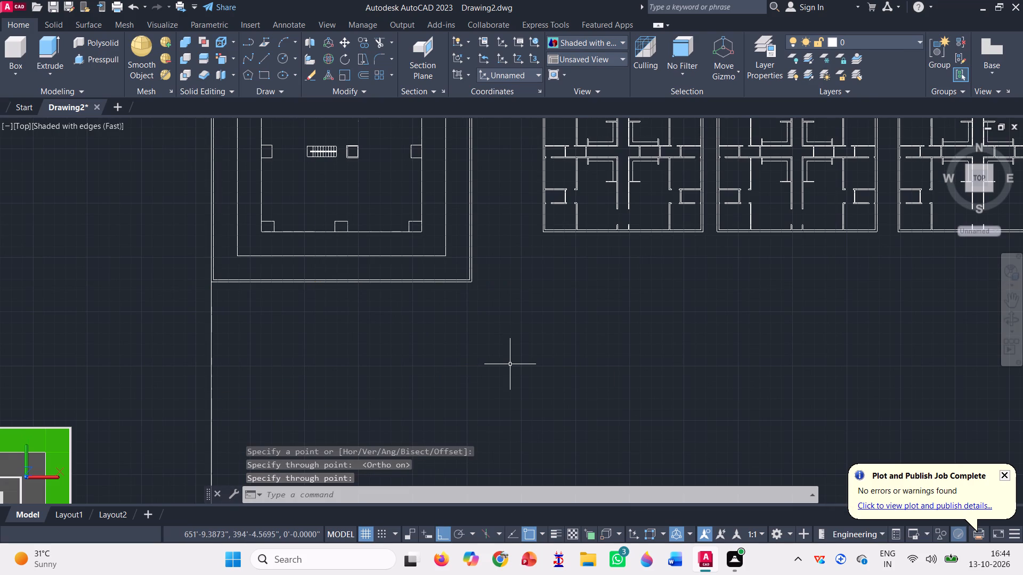
Draw a second vertical construction line (XLINE) through the southeast outer corner of the site boundary plan.
key("x")
key("l")
key("Return")
scroll(482, 294, "up", 2)
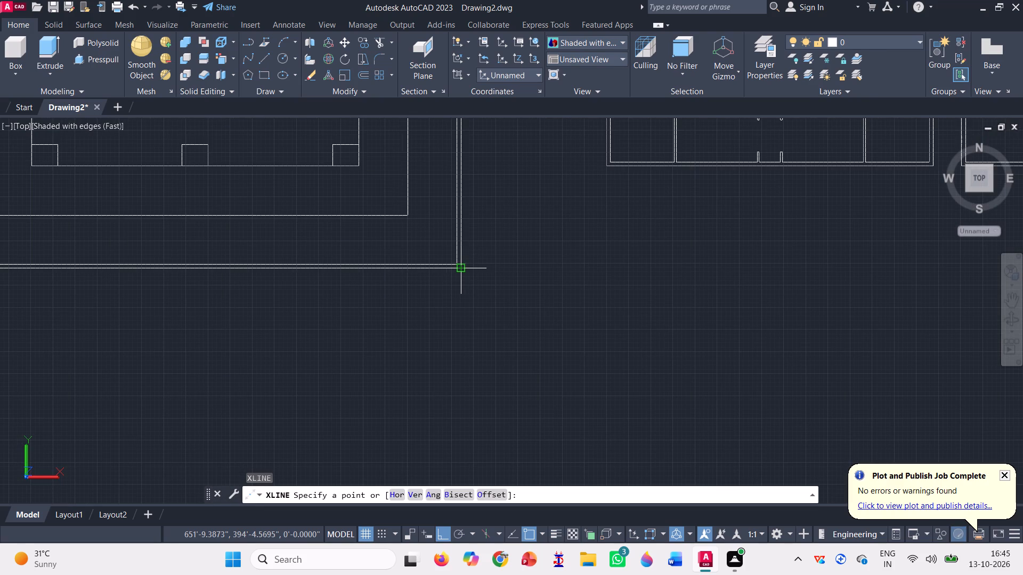
left_click(462, 272)
scroll(462, 270, "down", 2)
left_click(474, 366)
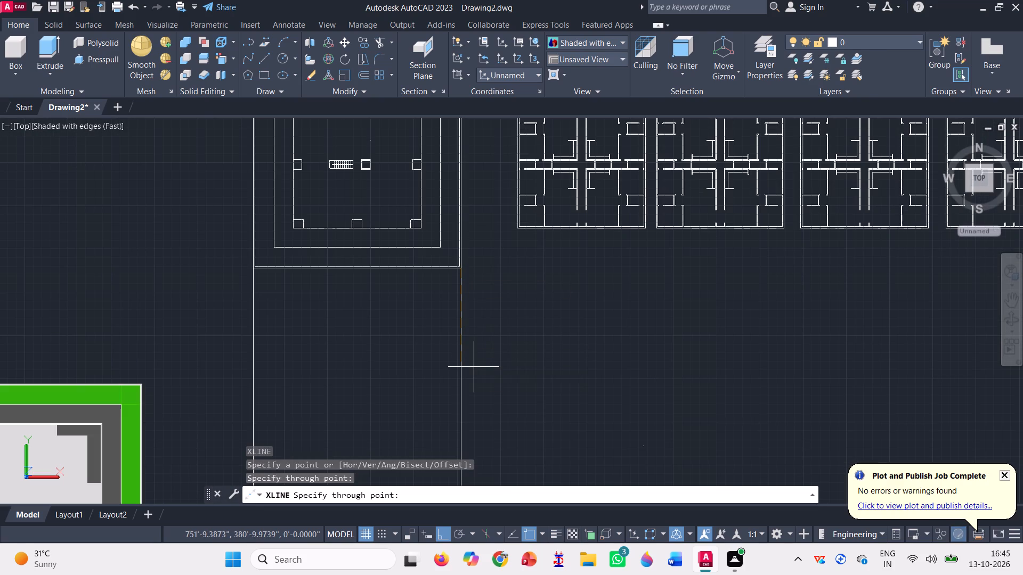
key("space")
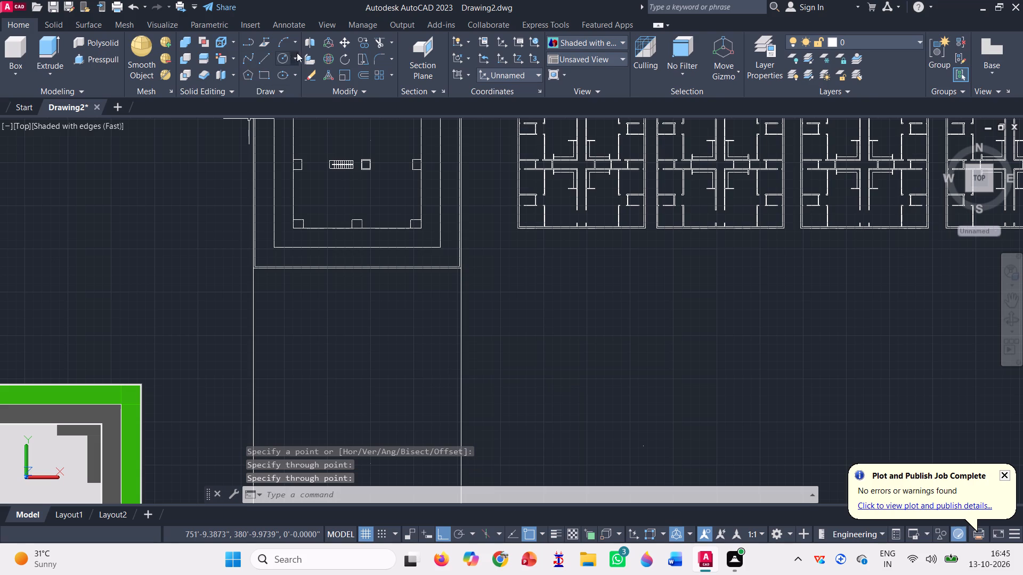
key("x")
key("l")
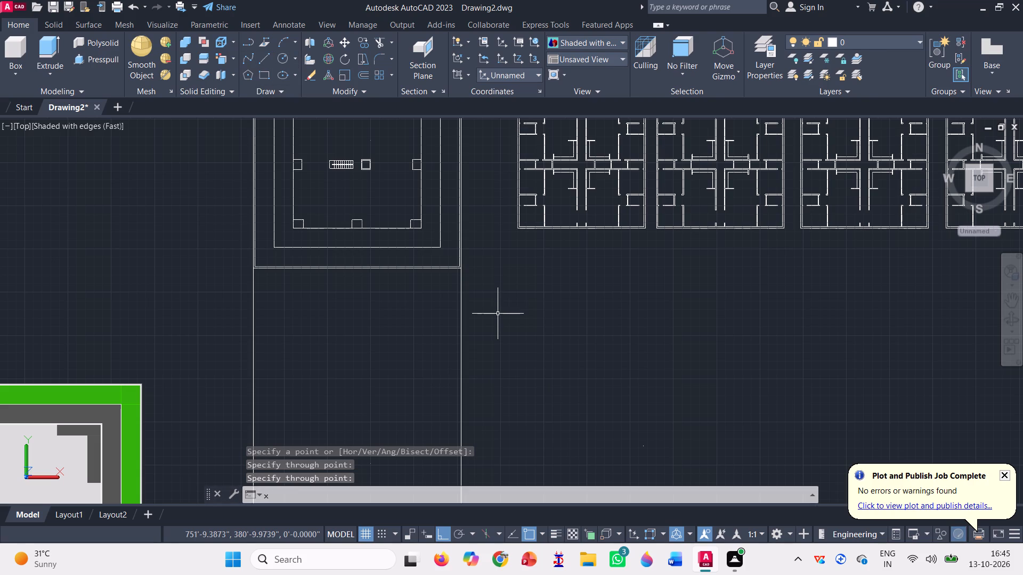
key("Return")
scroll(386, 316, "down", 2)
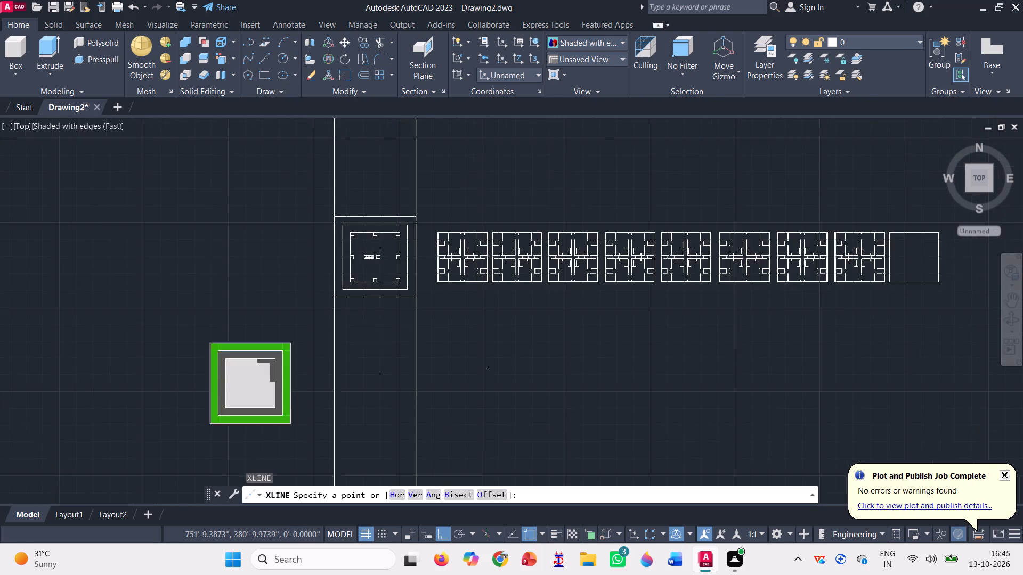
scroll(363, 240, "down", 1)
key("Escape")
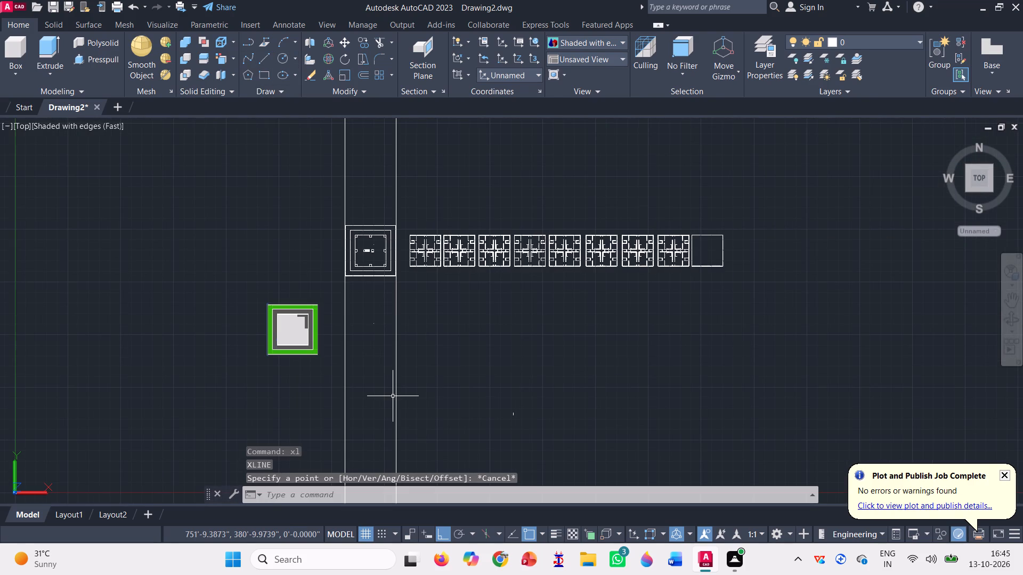
Start the Line command for drawing in the empty area south of the site boundary plan.
scroll(245, 185, "down", 2)
scroll(274, 314, "up", 2)
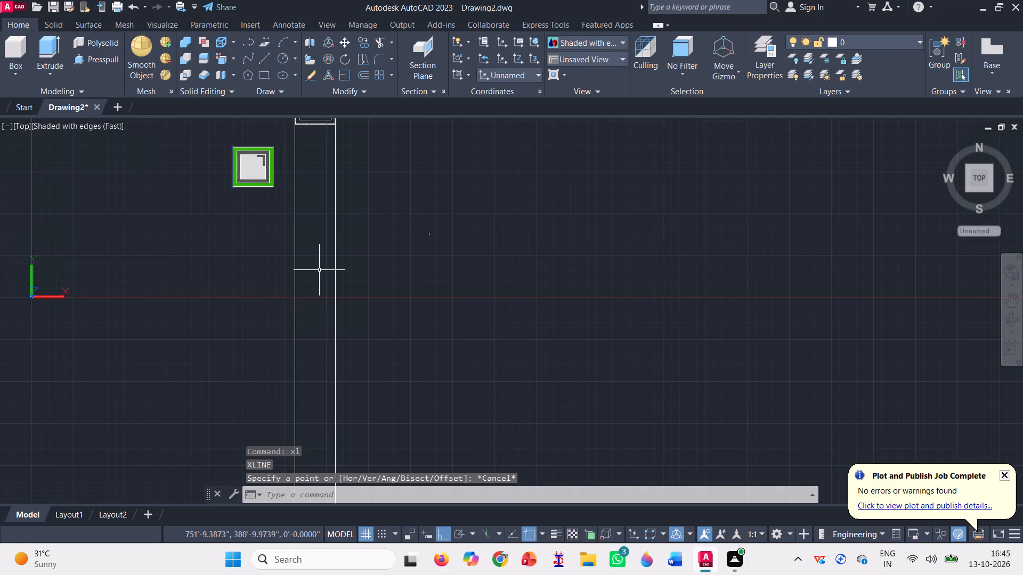
left_click(267, 60)
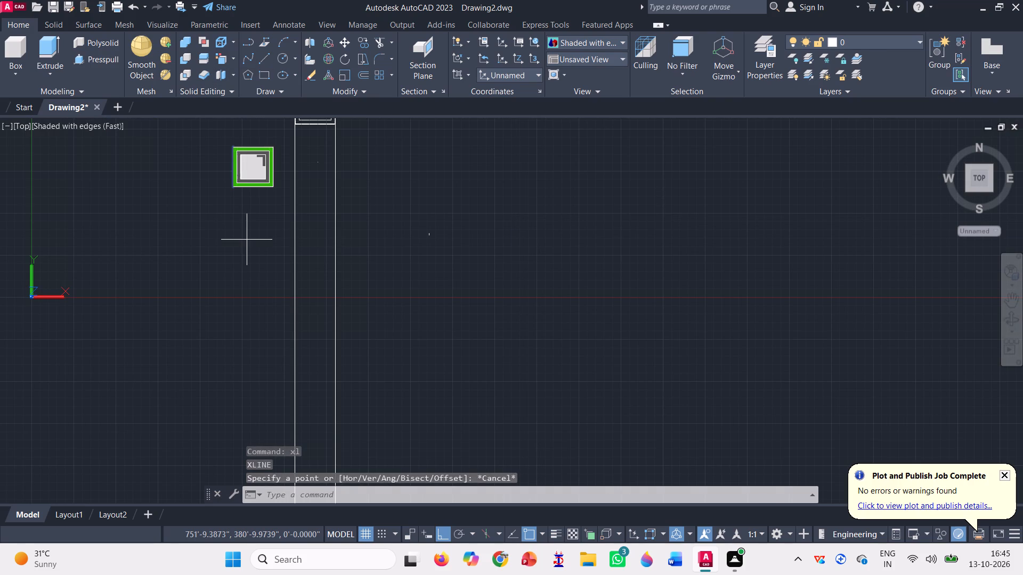
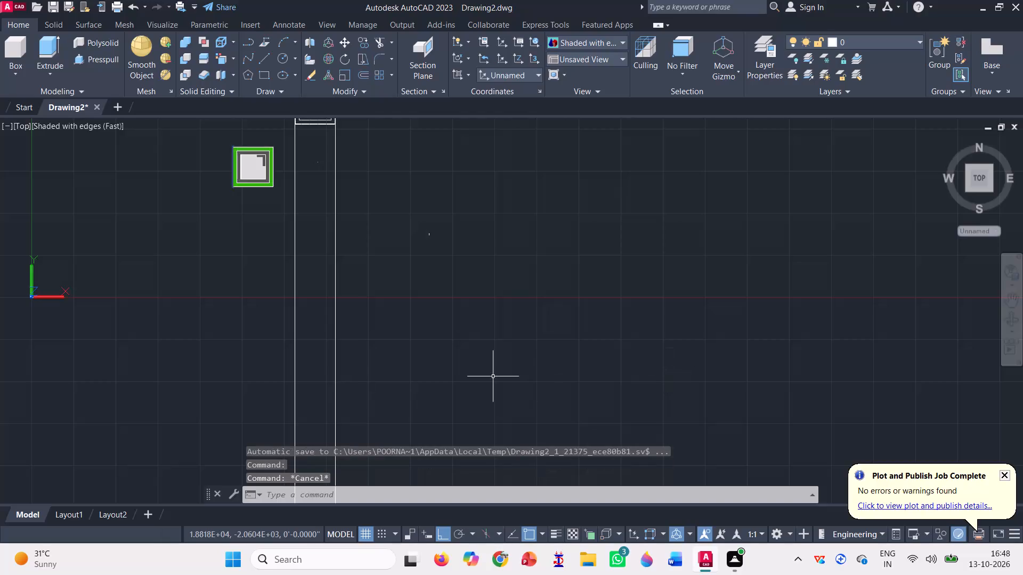
Draw a horizontal base line between the two vertical construction lines, below the framed plan.
scroll(546, 343, "down", 1)
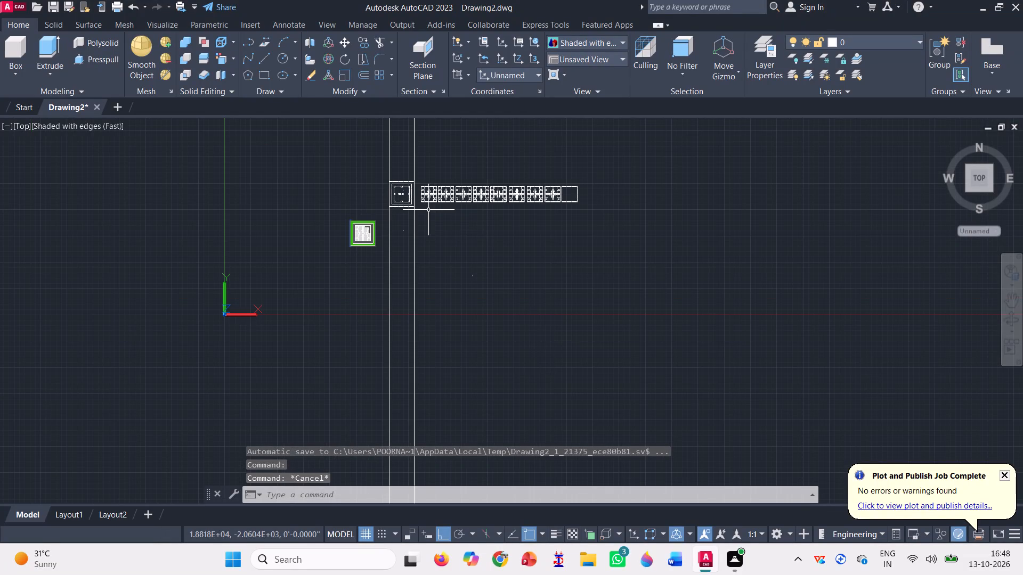
scroll(404, 185, "up", 2)
left_click(264, 59)
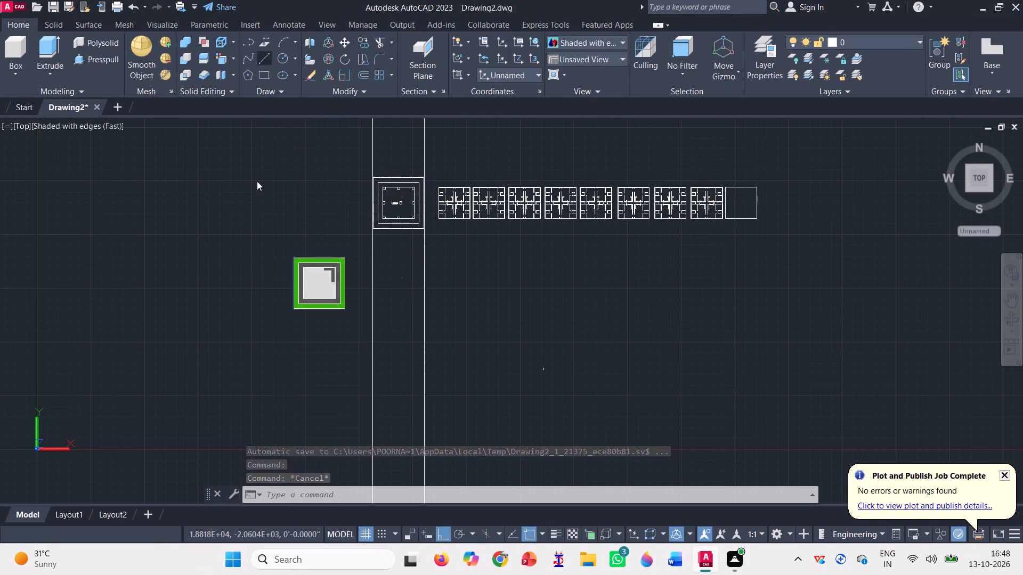
left_click(371, 382)
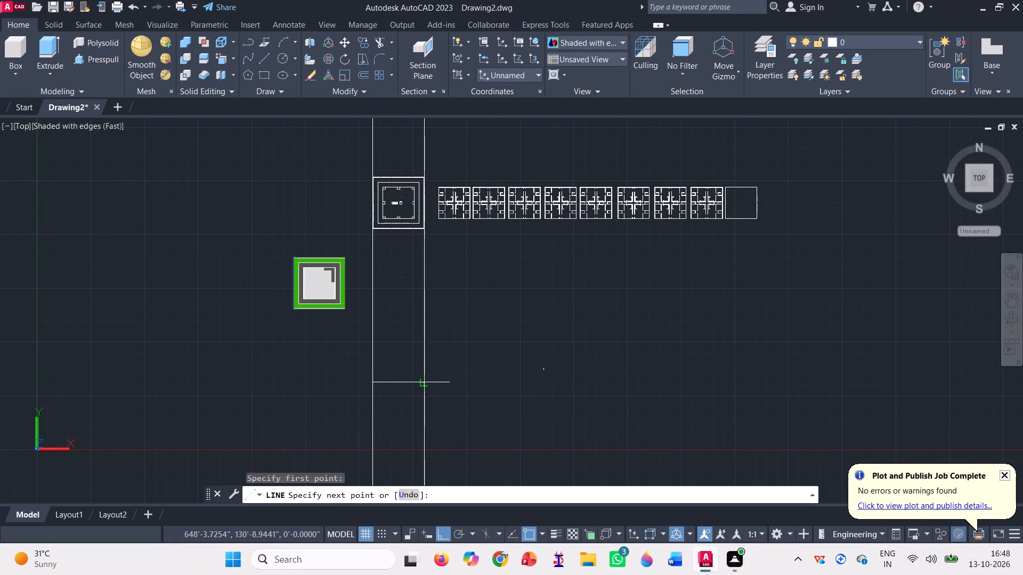
left_click(423, 383)
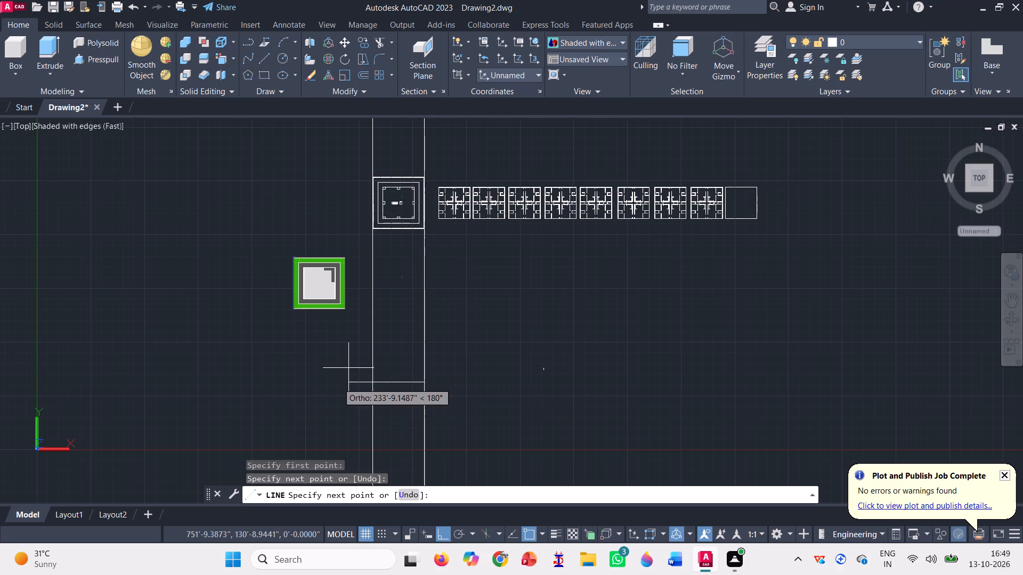
Continue the line 10'6" up the right-hand construction line, then across to the left-hand one as the first floor level.
scroll(468, 308, "up", 1)
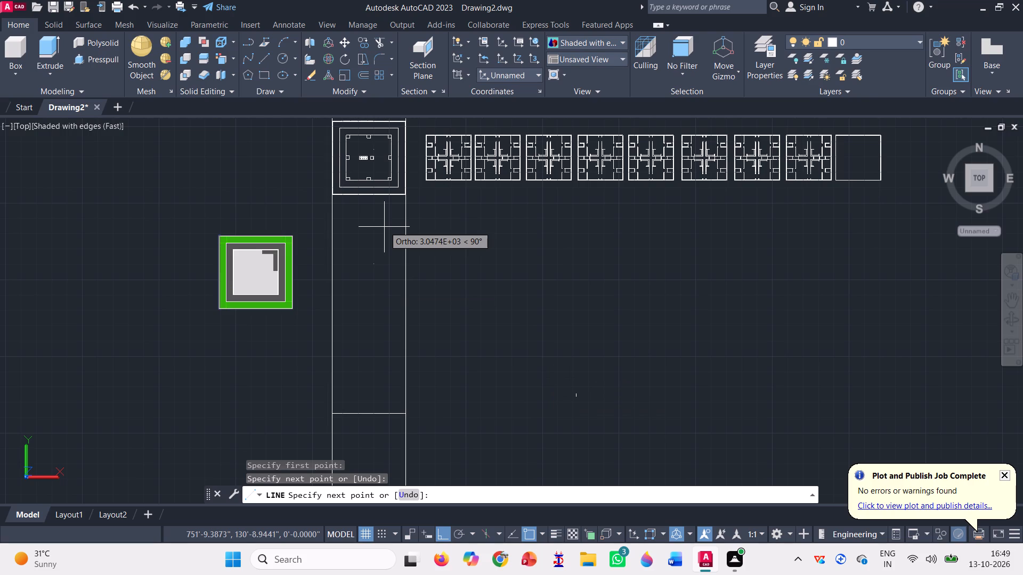
type("10")
key("apostrophe")
type("6\"")
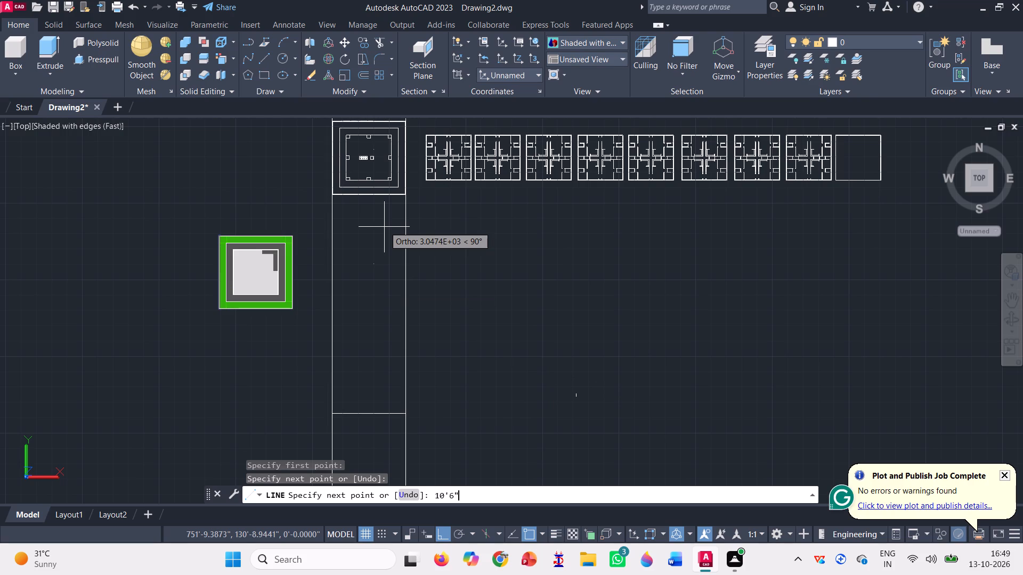
key("Return")
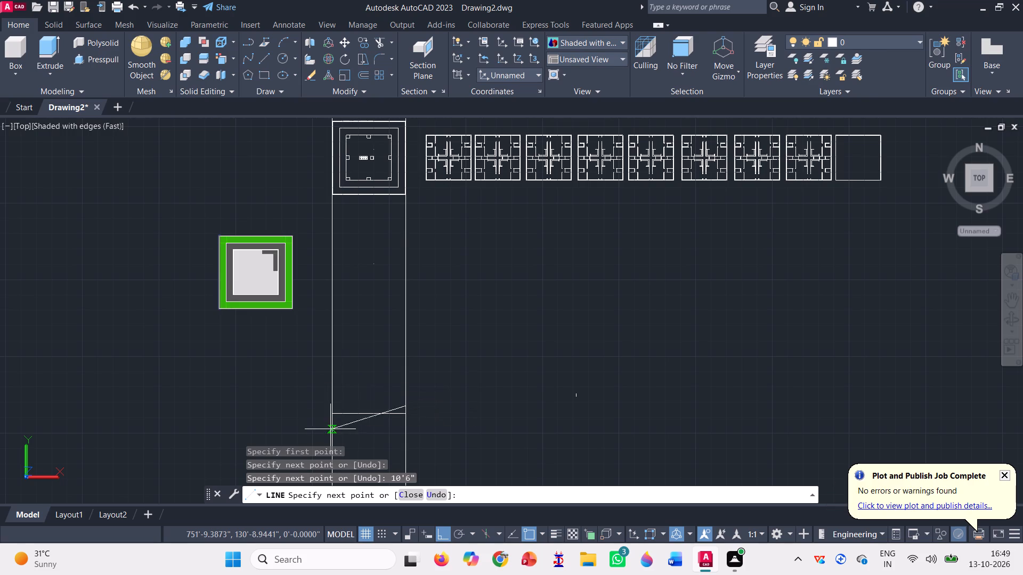
scroll(330, 429, "up", 2)
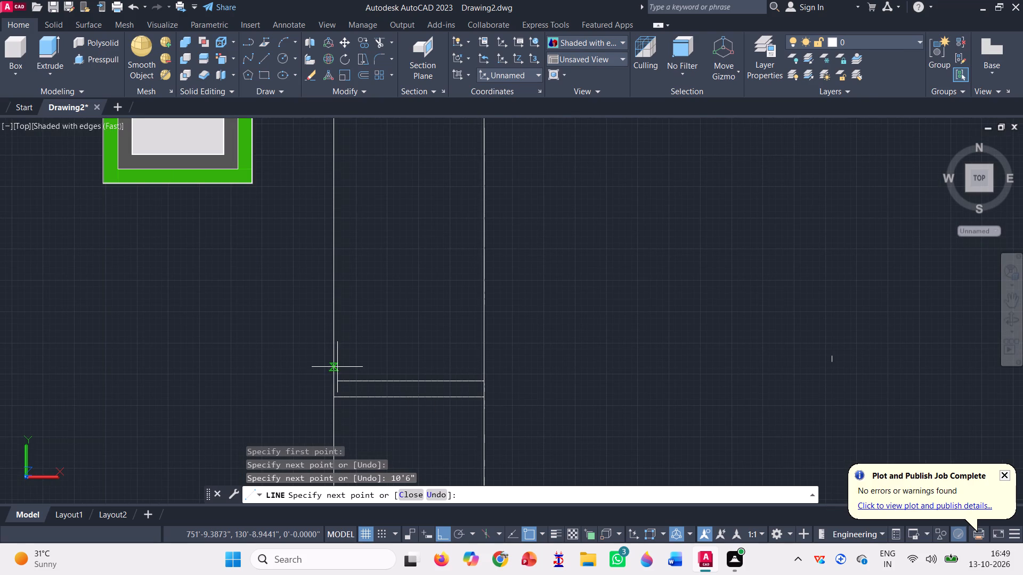
left_click(336, 379)
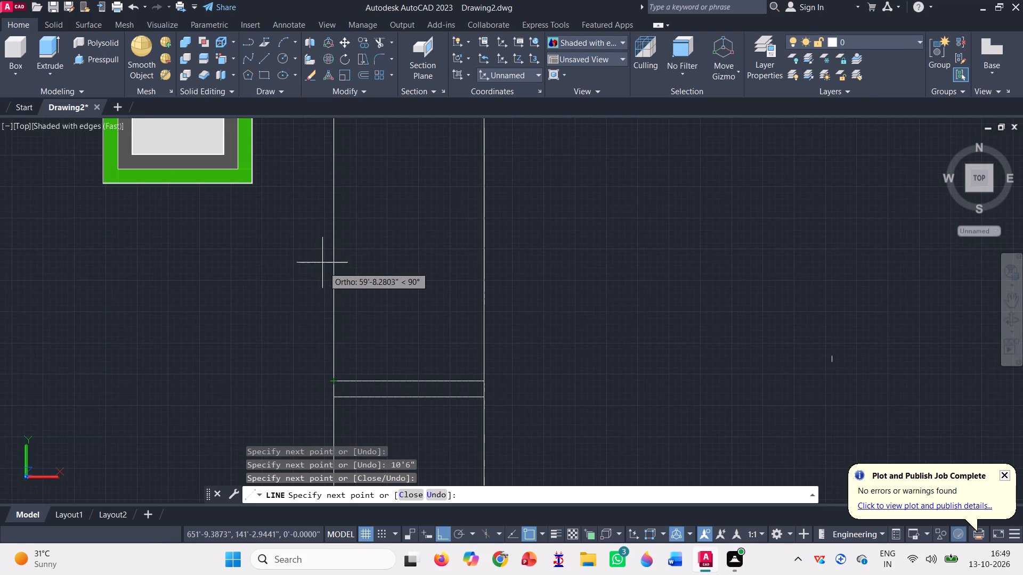
Continue the line 10'6" up the left-hand construction line, then across to the right-hand one as the second floor level.
type("0'")
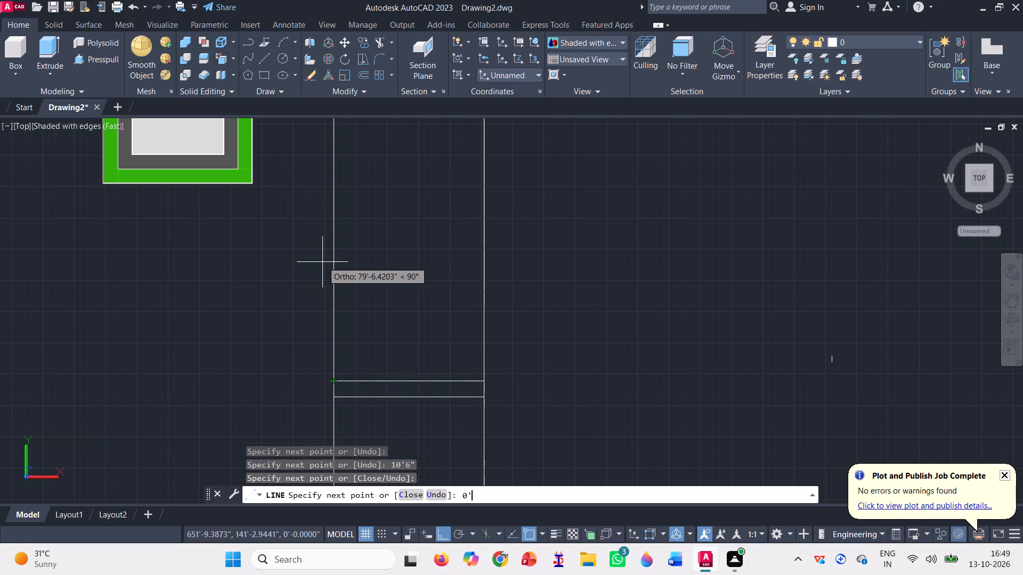
key("BackSpace")
key("BackSpace")
type("10'")
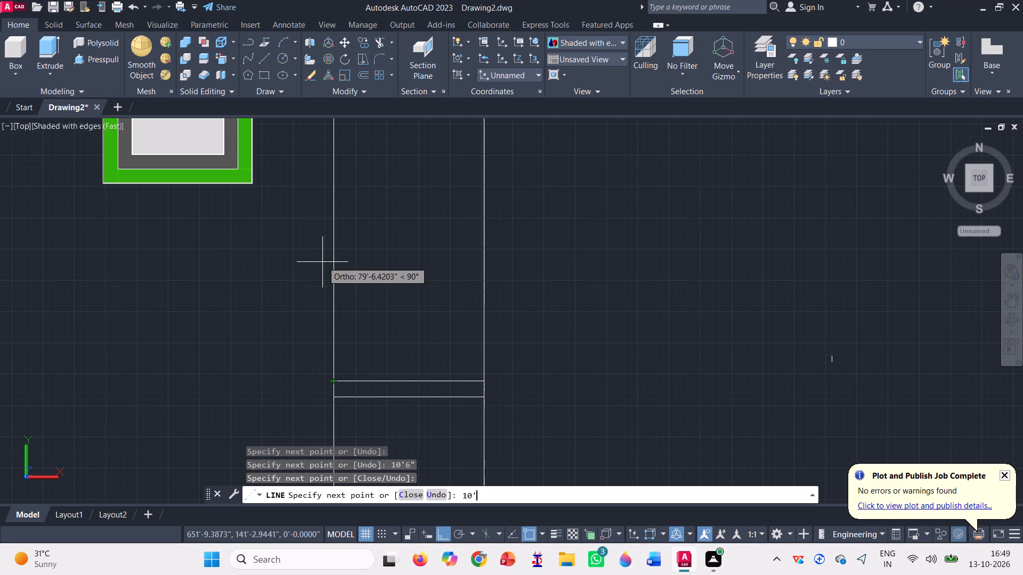
type("6\"")
key("Return")
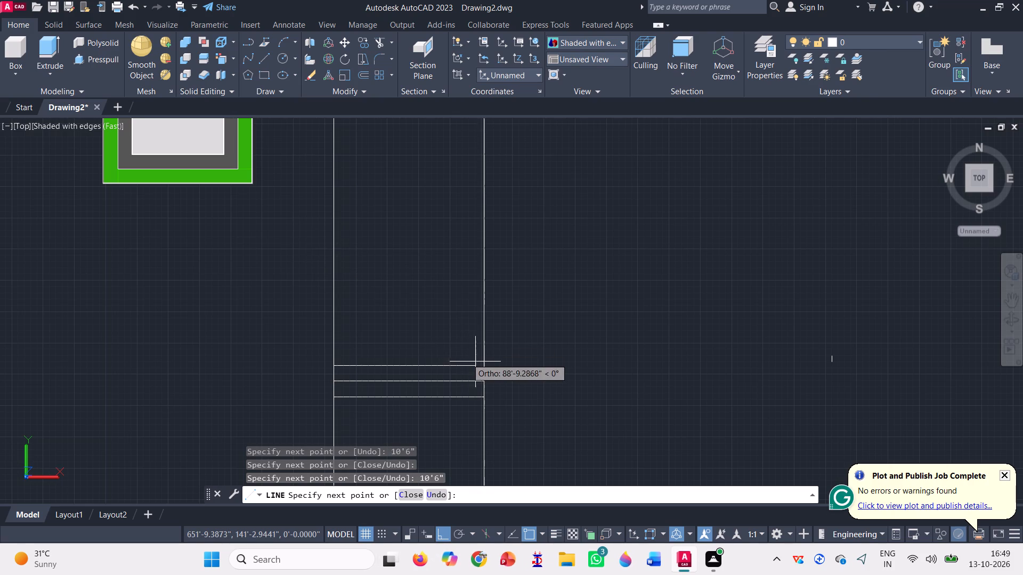
scroll(478, 362, "up", 3)
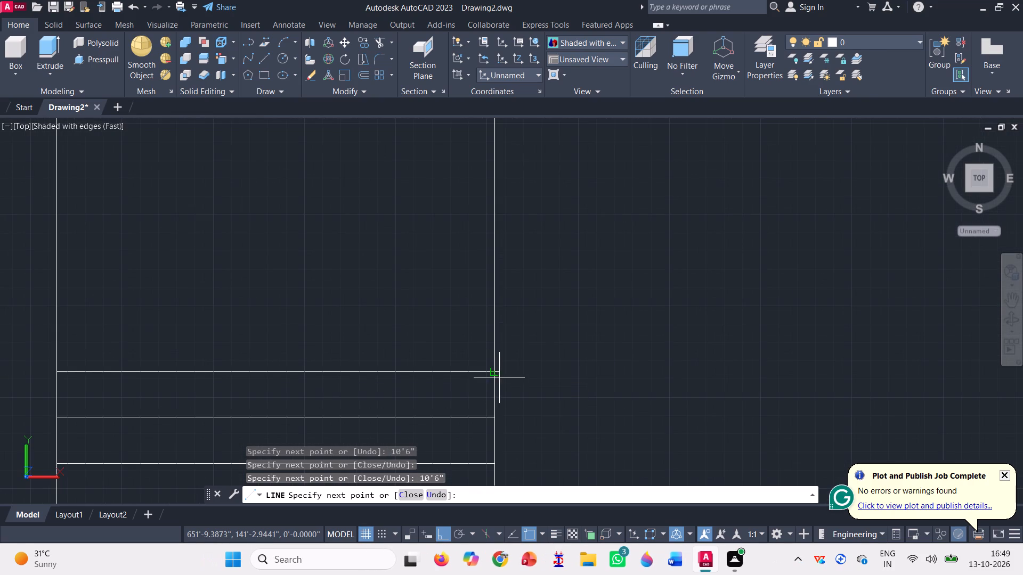
left_click(493, 372)
Continue the line 10'6" up the right-hand construction line, then back across to the left-hand one as the third floor level.
scroll(493, 371, "down", 3)
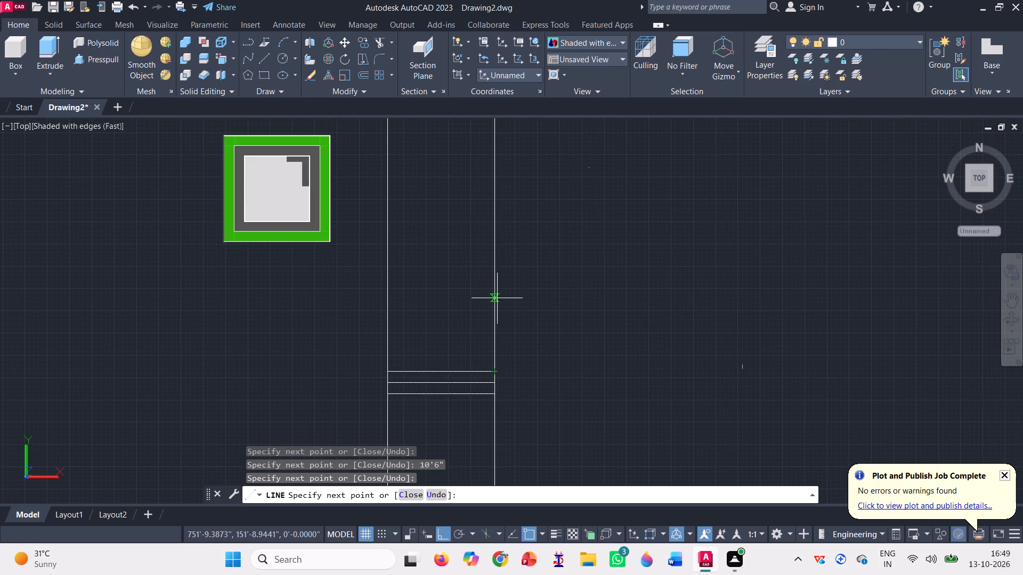
key("0")
key("BackSpace")
type("10'63")
key("BackSpace")
key("shift+quotedbl")
key("Return")
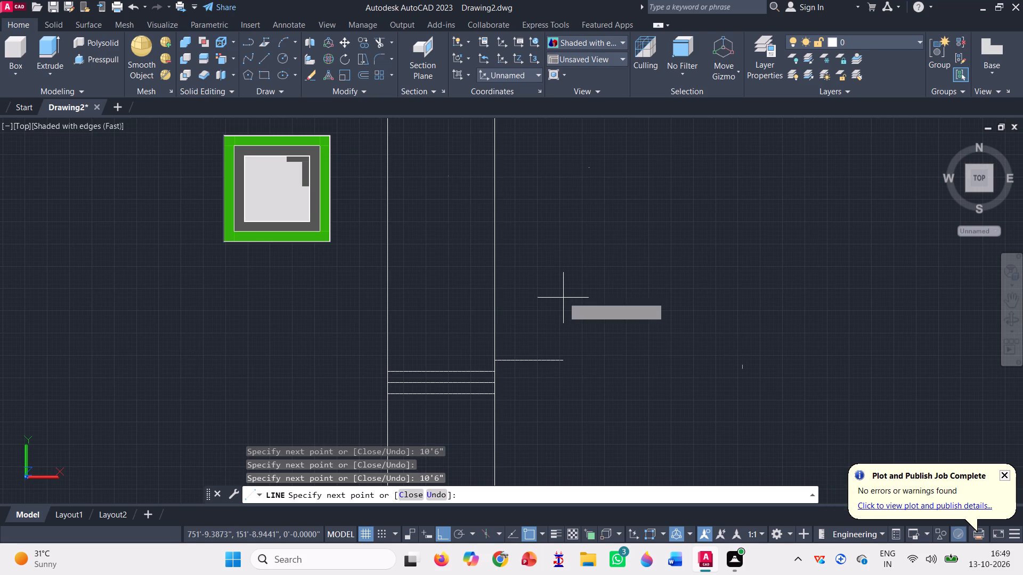
scroll(432, 375, "up", 2)
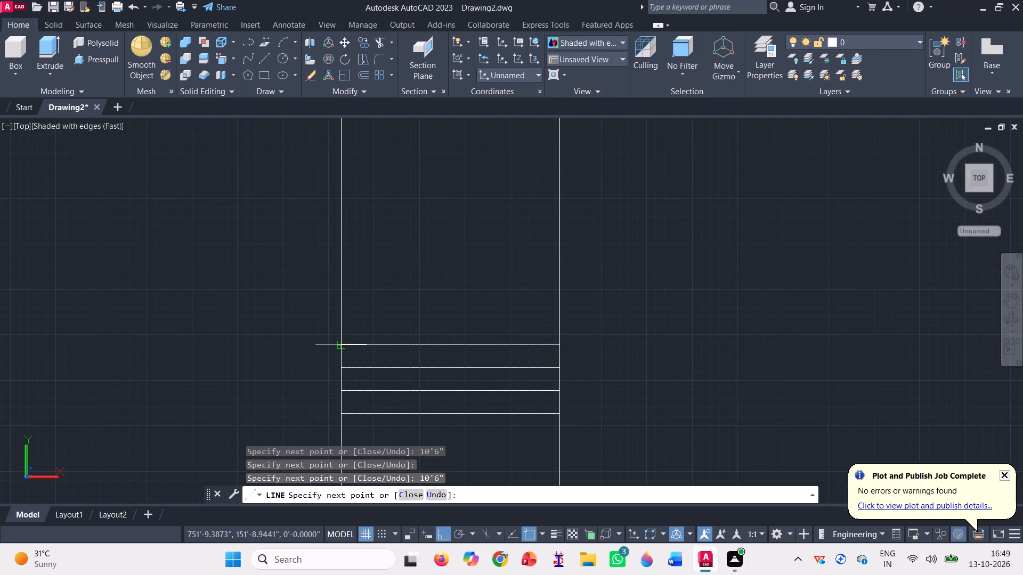
left_click(339, 341)
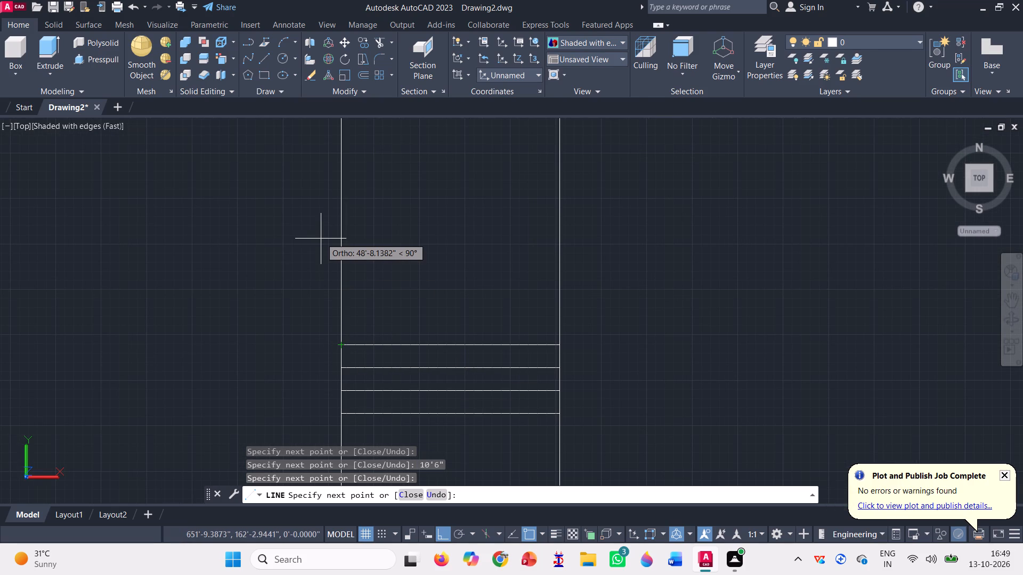
Add two more horizontal floor lines across the construction lines, each 10'6" above the previous, and finish the line.
type("10'")
type("6\"")
key("Return")
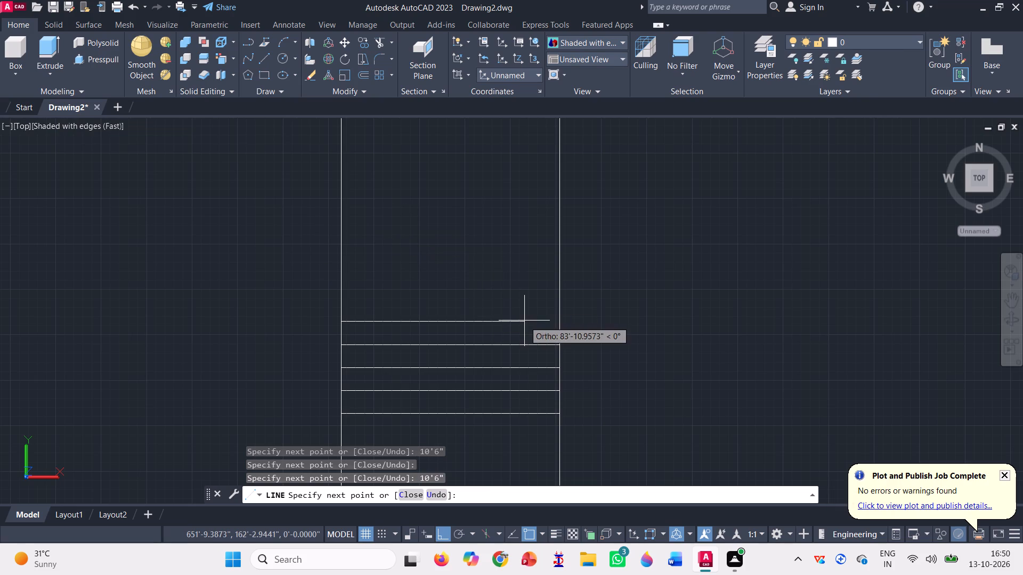
left_click(559, 322)
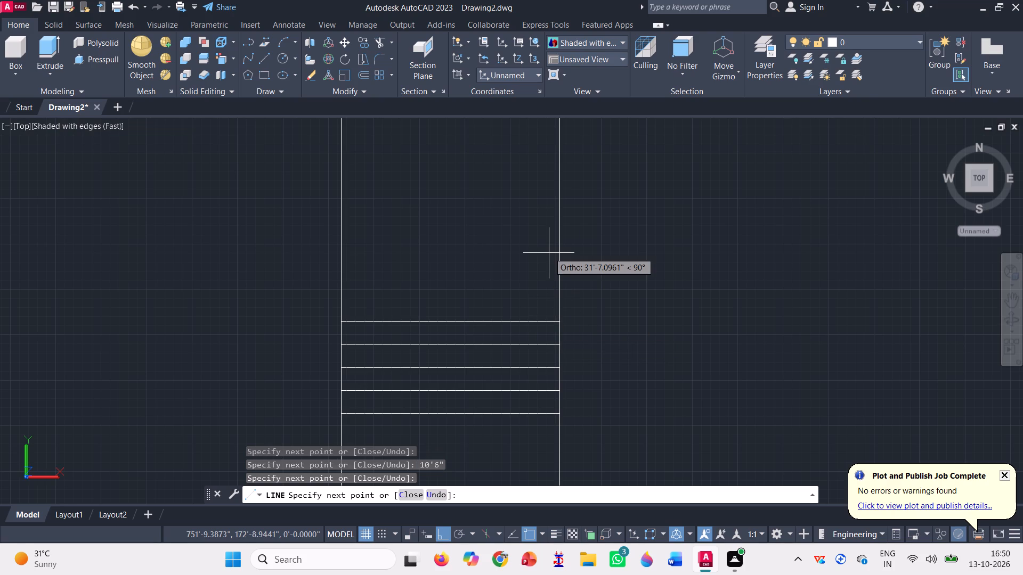
type("10'6")
key("shift+quotedbl")
key("Return")
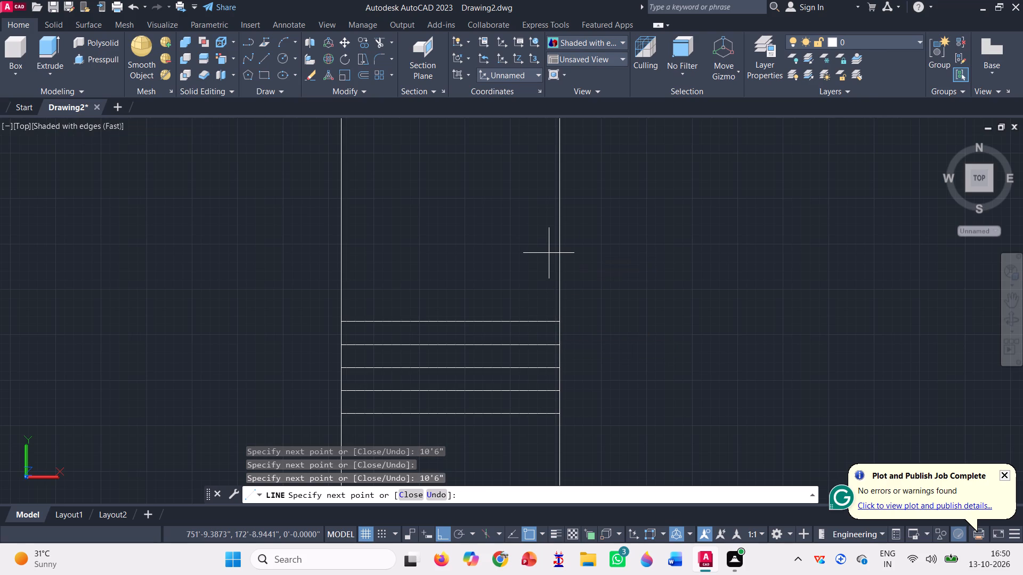
left_click(338, 300)
key("space")
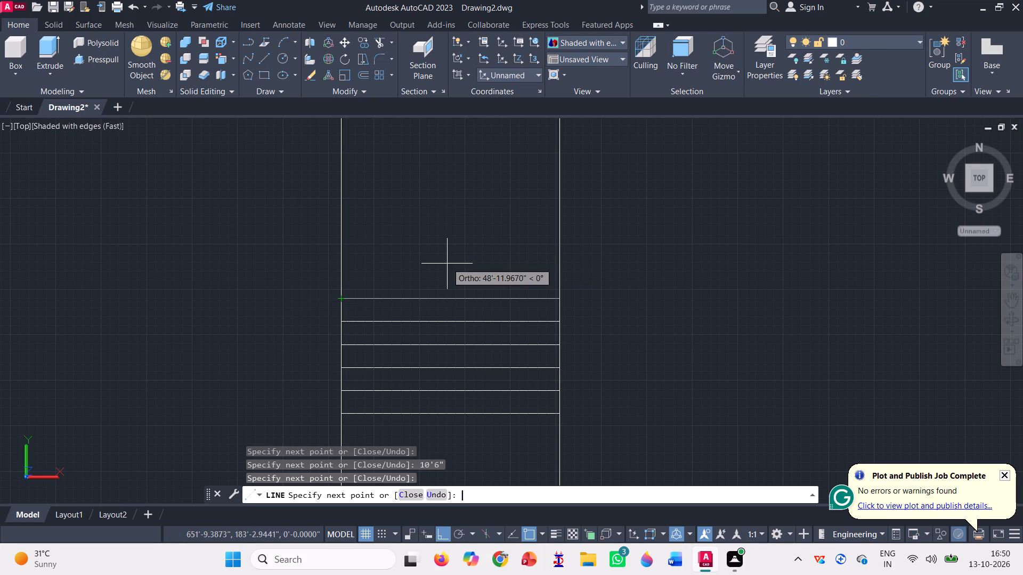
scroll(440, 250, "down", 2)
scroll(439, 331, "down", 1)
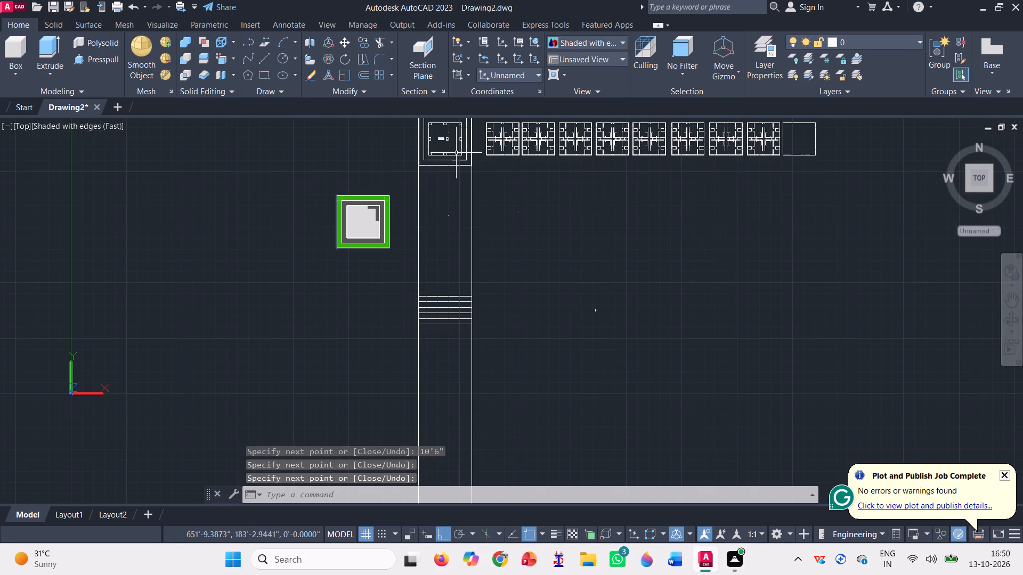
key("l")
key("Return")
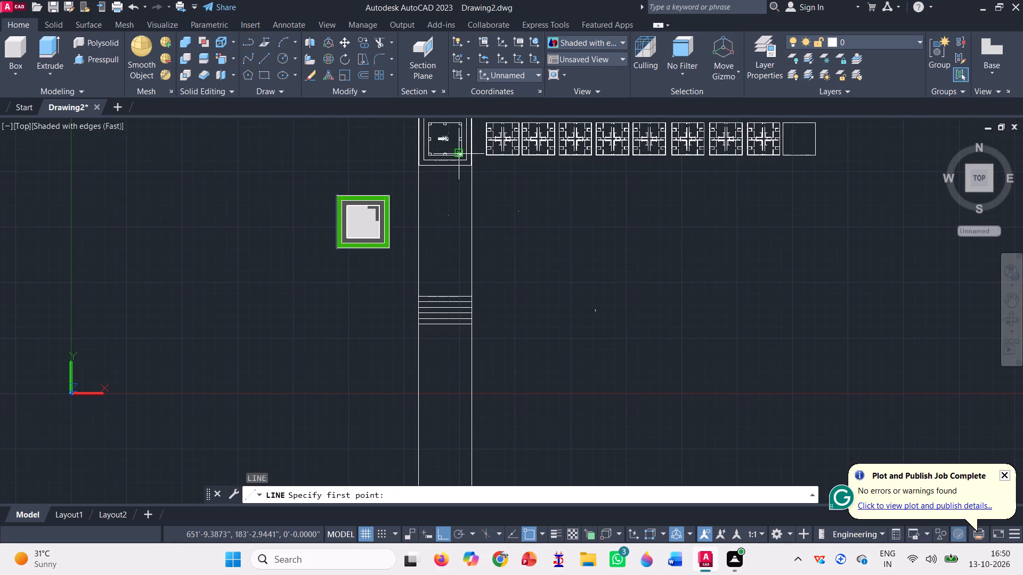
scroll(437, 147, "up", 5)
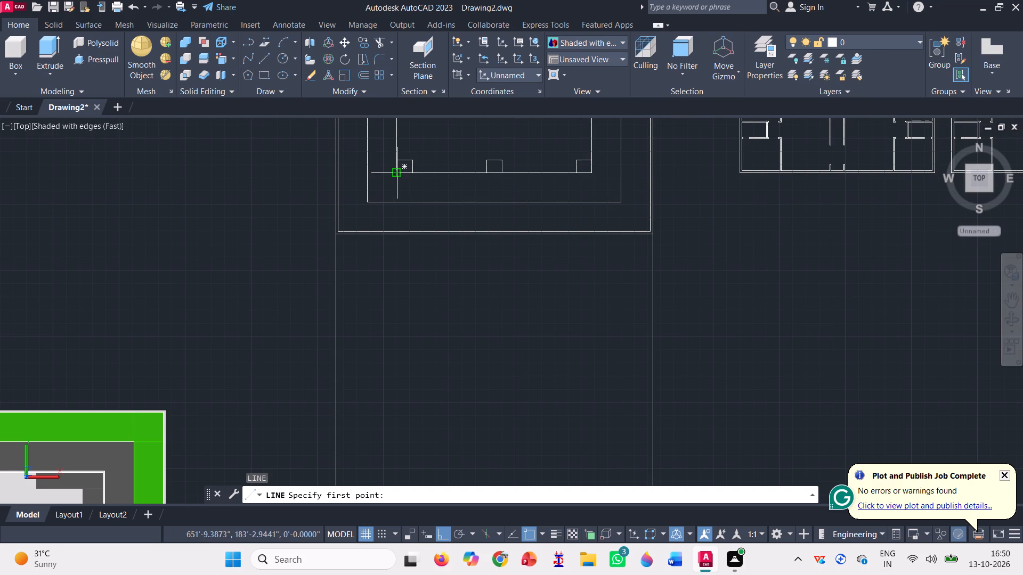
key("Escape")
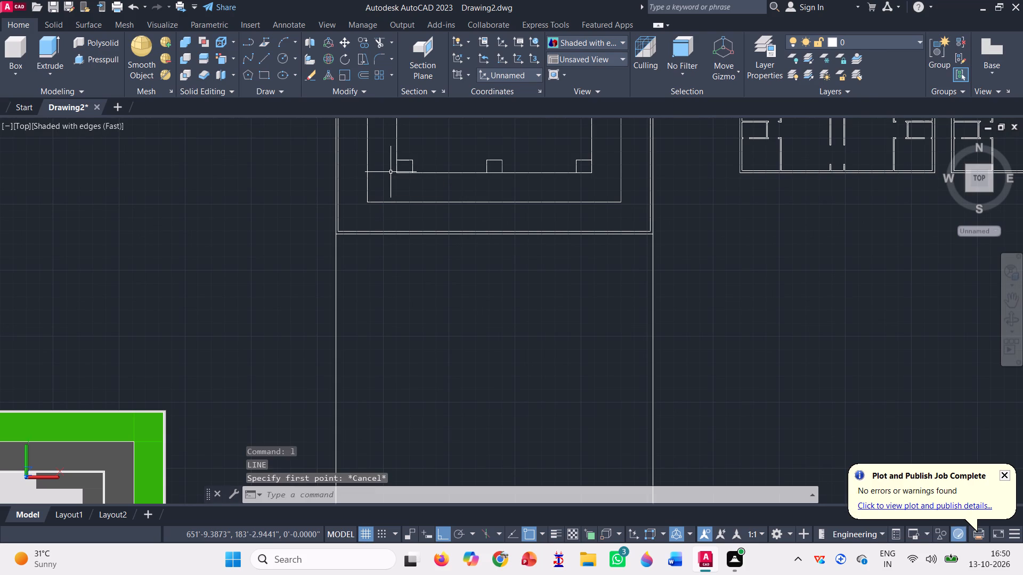
Draw a vertical construction line (XLINE) through the lower-left corner of the plan's innermost building outline.
type("xl")
key("Return")
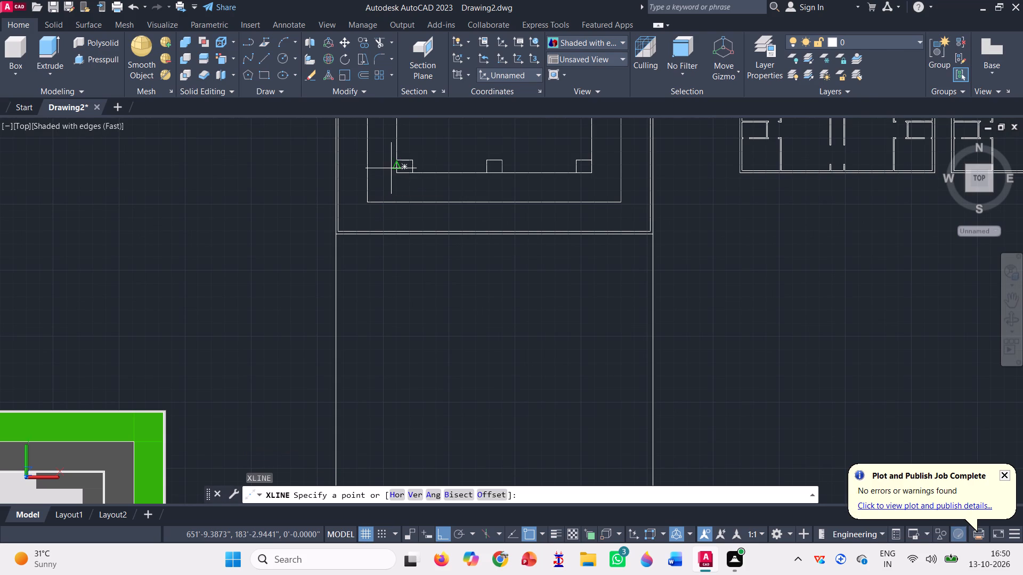
left_click(395, 171)
left_click(410, 285)
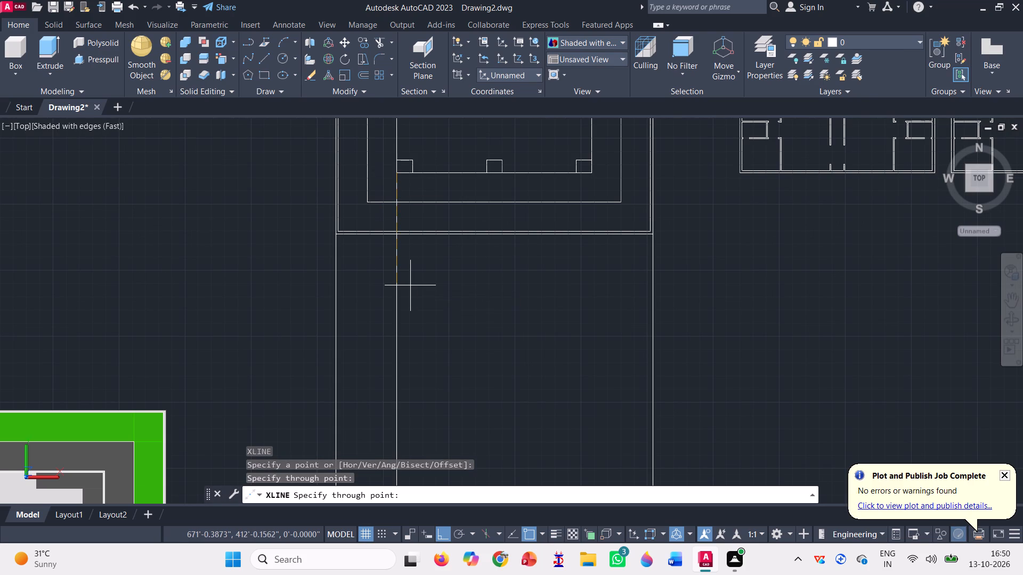
key("Return")
Draw a vertical construction line (XLINE) through the lower-right corner of the plan's innermost building outline.
type("xl")
key("Return")
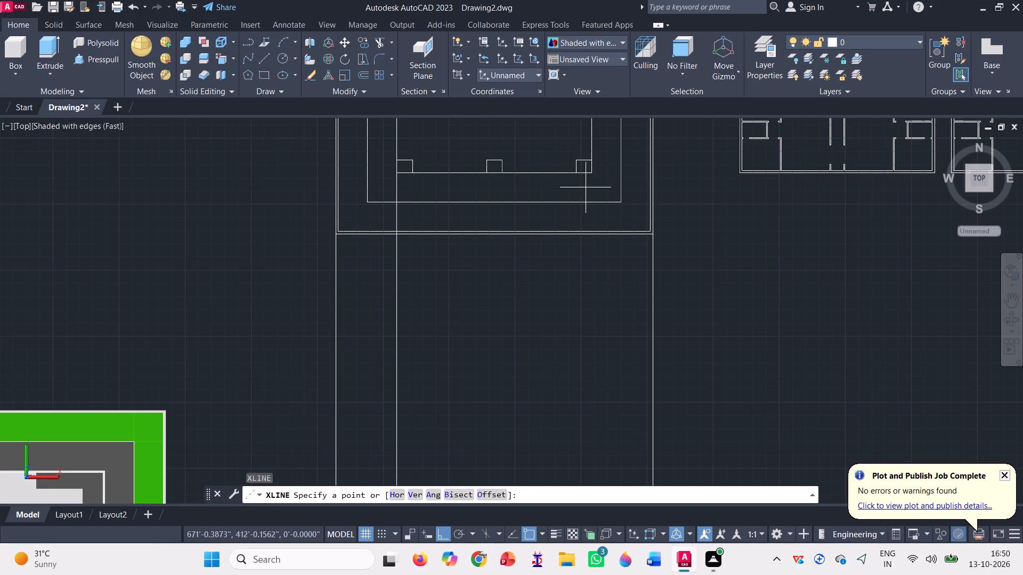
left_click(592, 174)
left_click(590, 287)
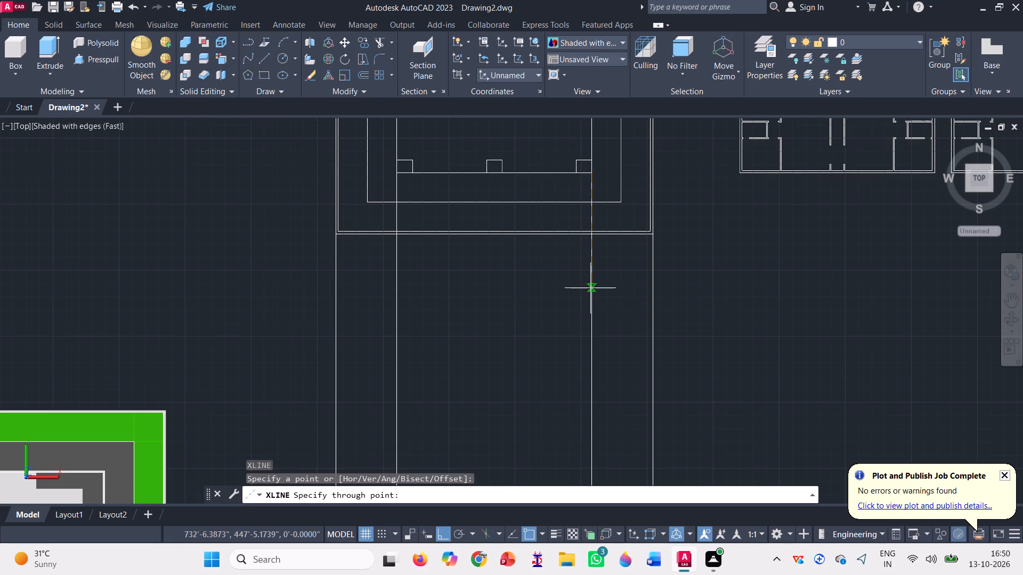
scroll(549, 235, "down", 3)
key("space")
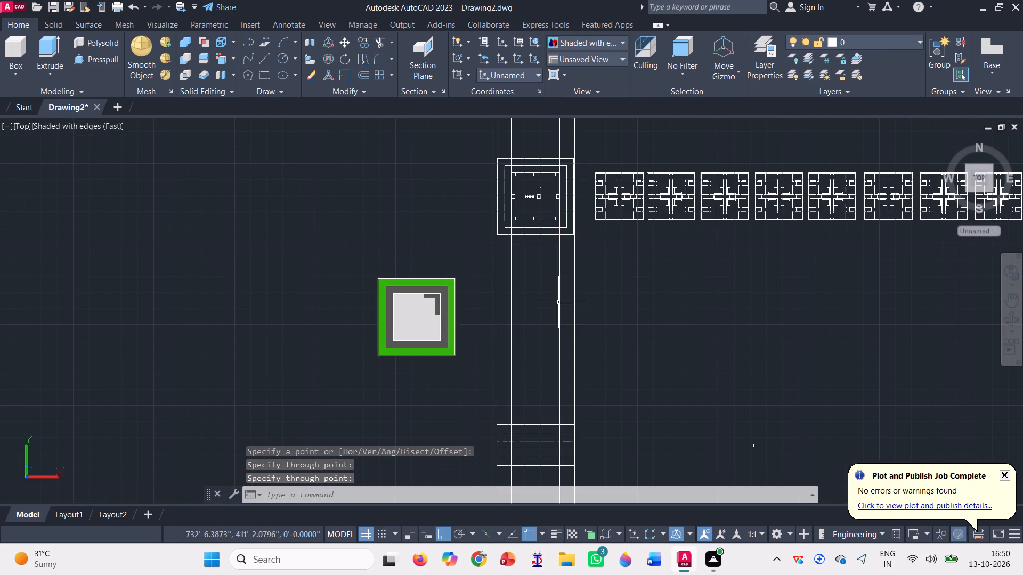
Trim all six floor lines back to the inner left construction line, removing their segments between the two left-hand construction lines.
left_click(377, 46)
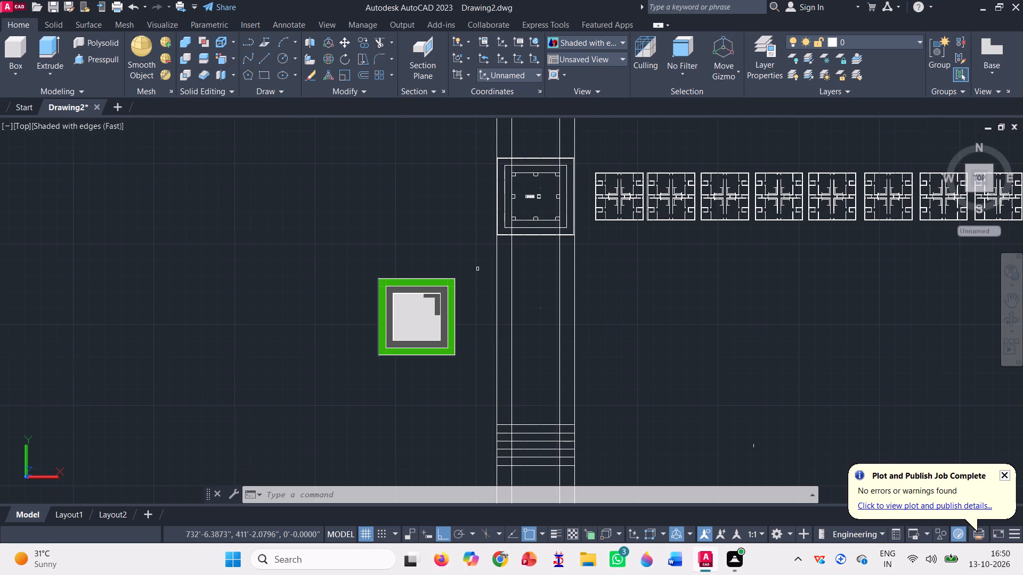
scroll(495, 291, "down", 1)
scroll(512, 432, "up", 2)
scroll(466, 350, "up", 3)
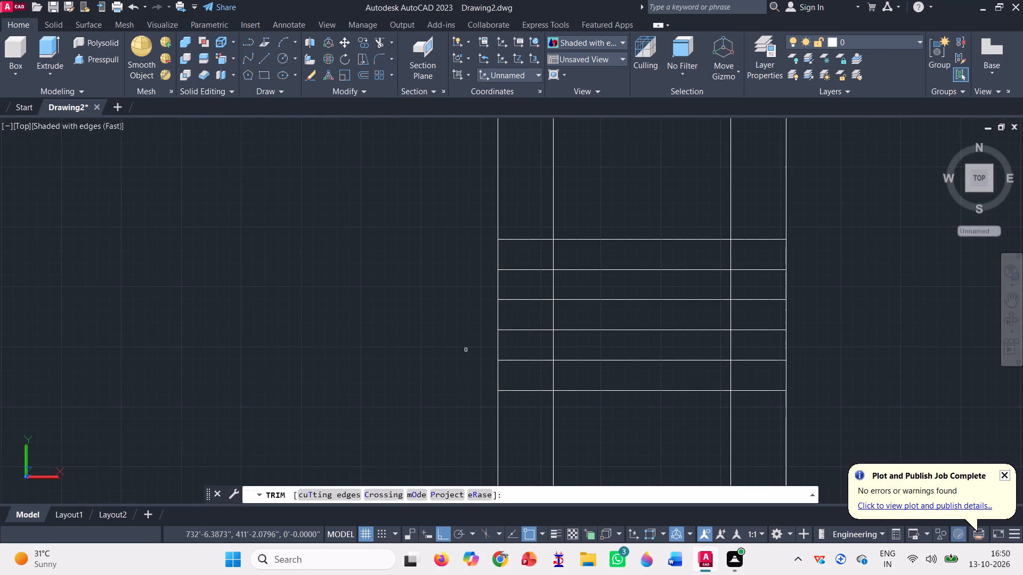
left_click(527, 213)
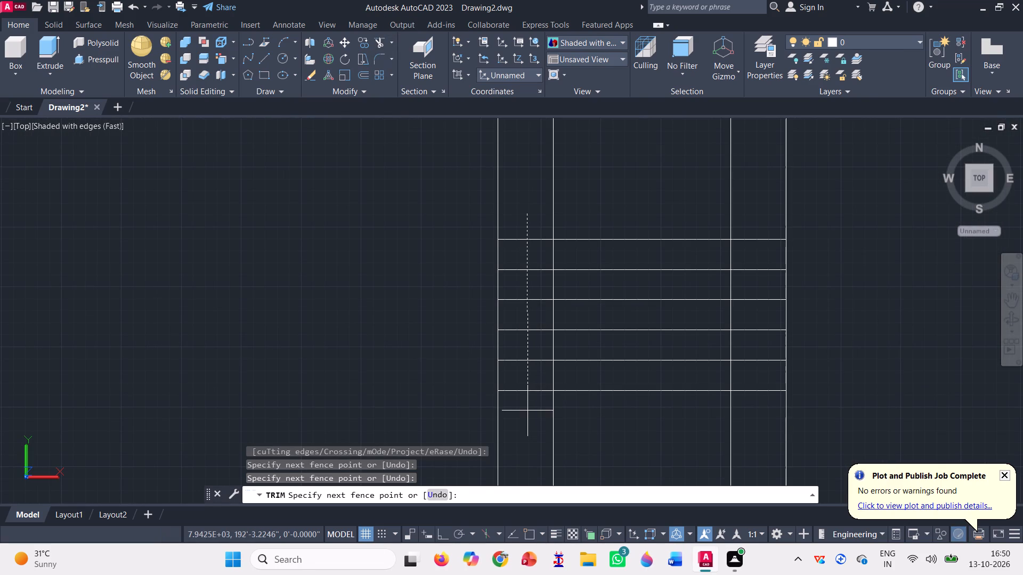
left_click(527, 410)
left_click(521, 392)
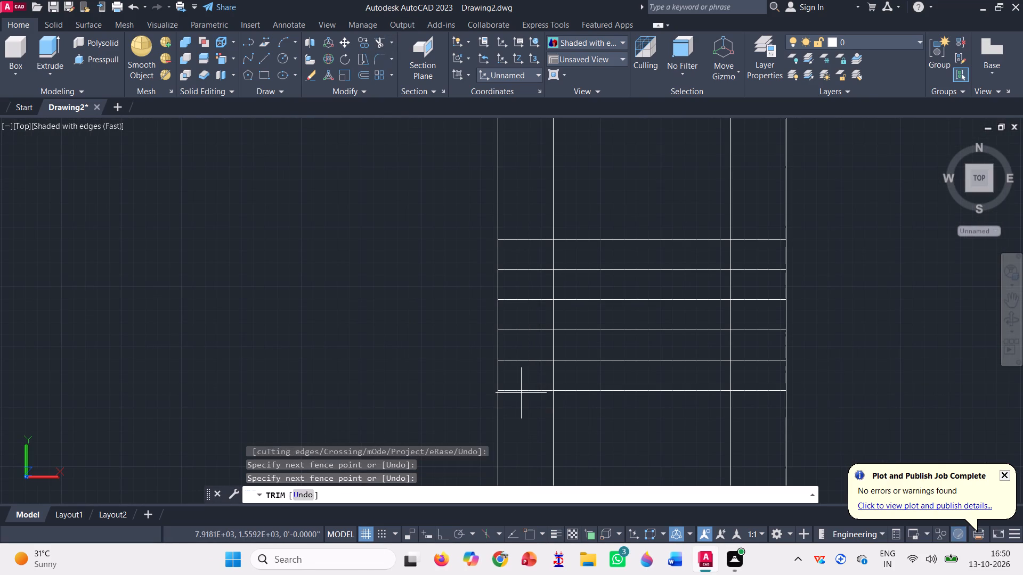
left_click(519, 386)
left_click(523, 392)
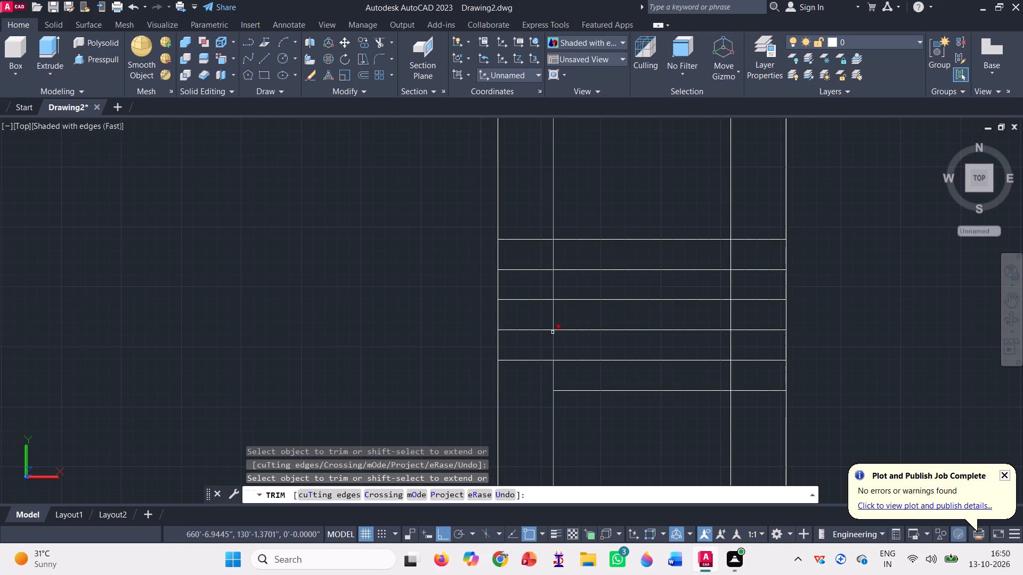
left_click(527, 238)
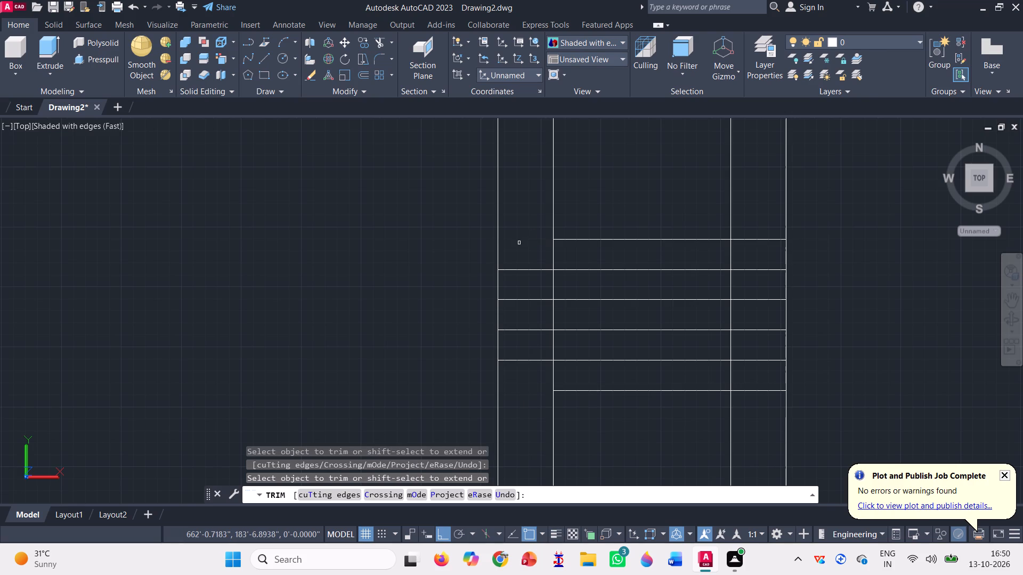
scroll(532, 284, "up", 2)
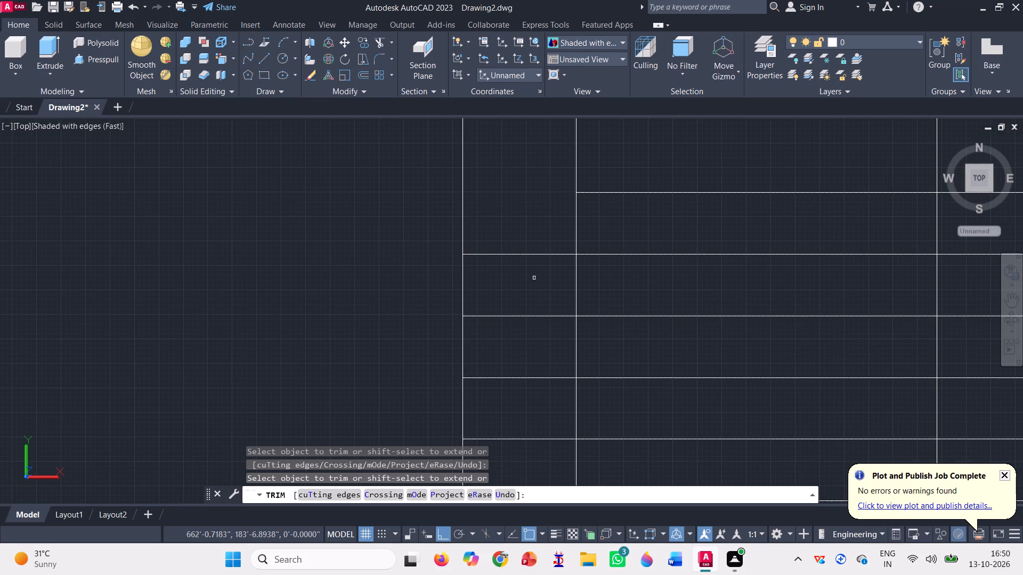
left_click(522, 252)
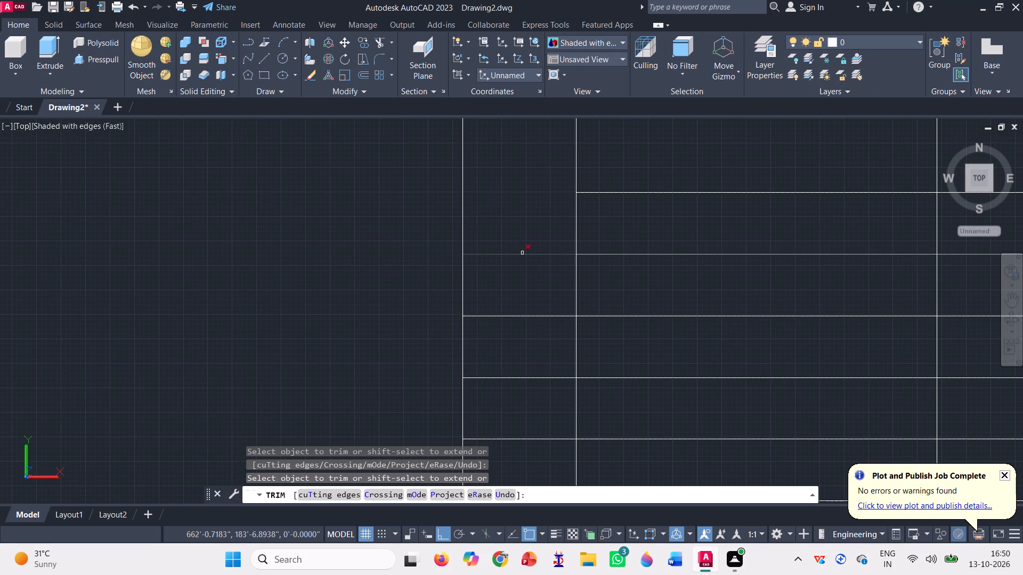
left_click(527, 318)
left_click(523, 307)
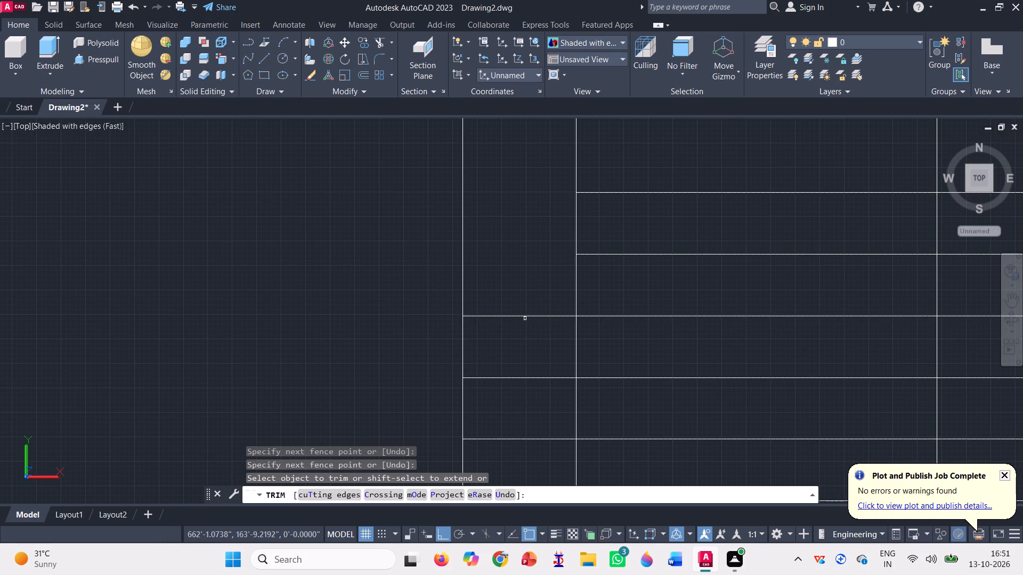
left_click(523, 314)
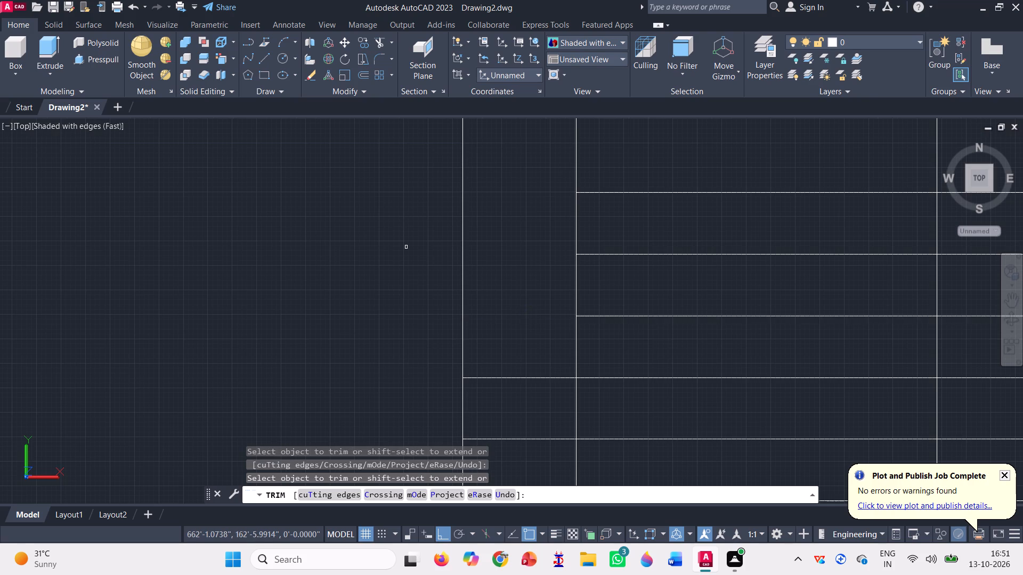
scroll(406, 247, "down", 2)
scroll(433, 290, "up", 2)
left_click(452, 307)
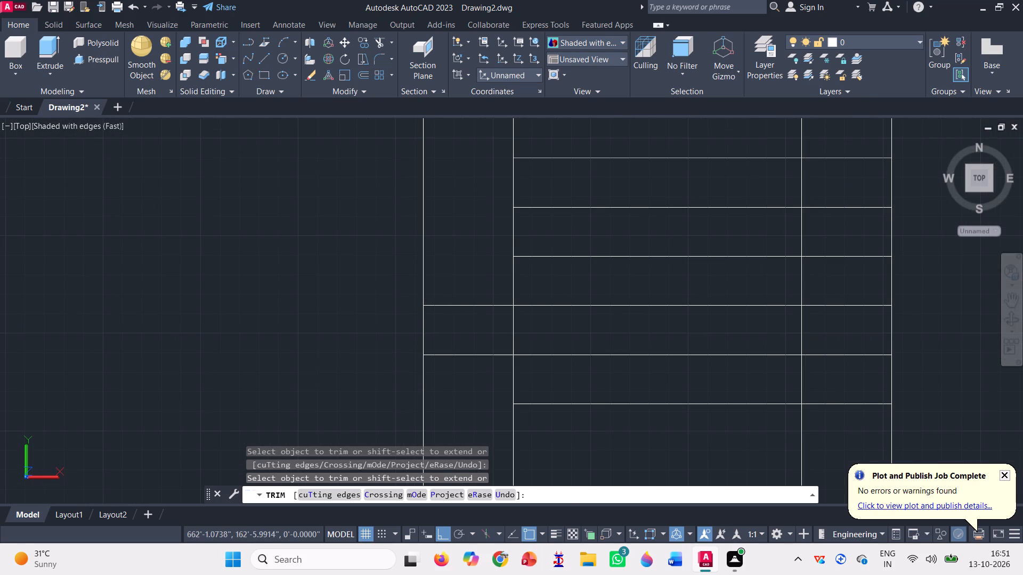
left_click(458, 354)
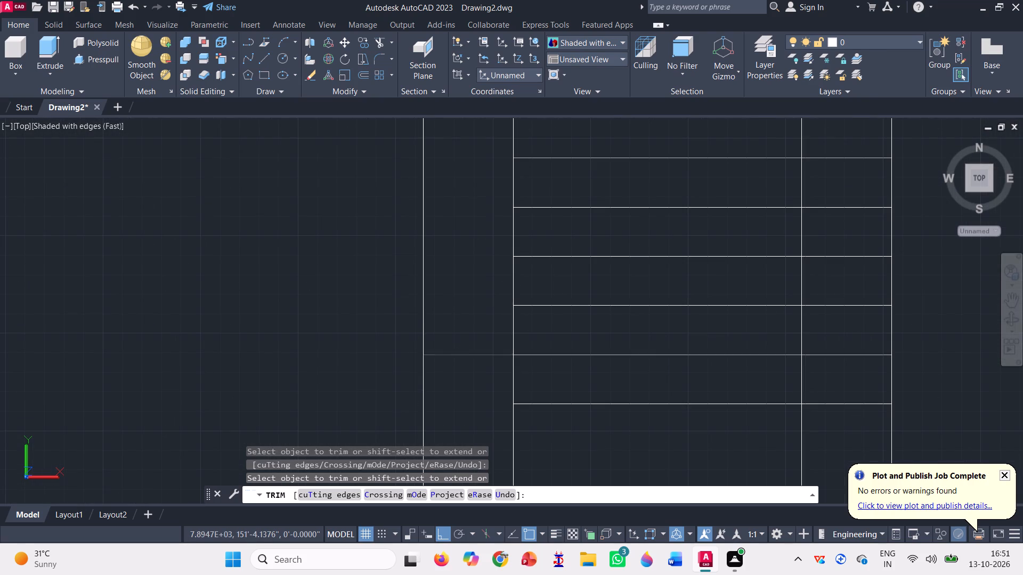
Trim all six floor lines back to the inner right construction line, removing their segments between the two right-hand construction lines, and finish trimming.
scroll(361, 329, "down", 2)
scroll(567, 321, "up", 1)
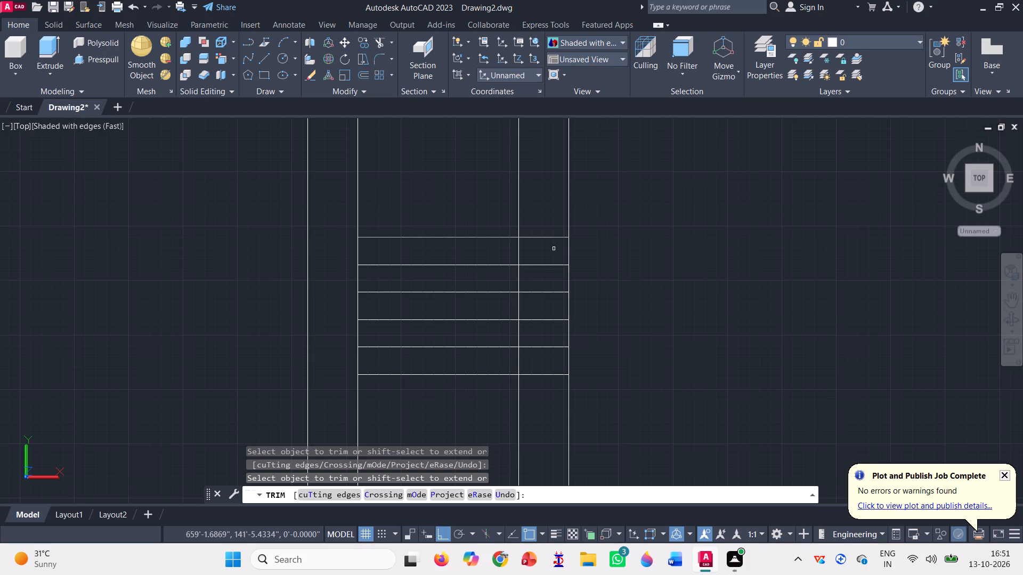
left_click(550, 245)
left_click(546, 239)
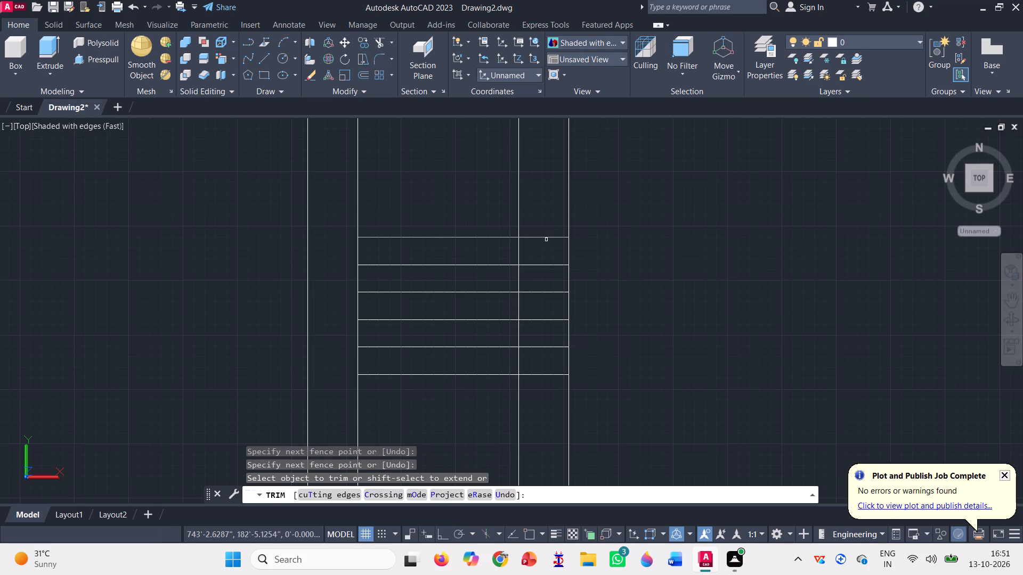
left_click(546, 237)
left_click(549, 265)
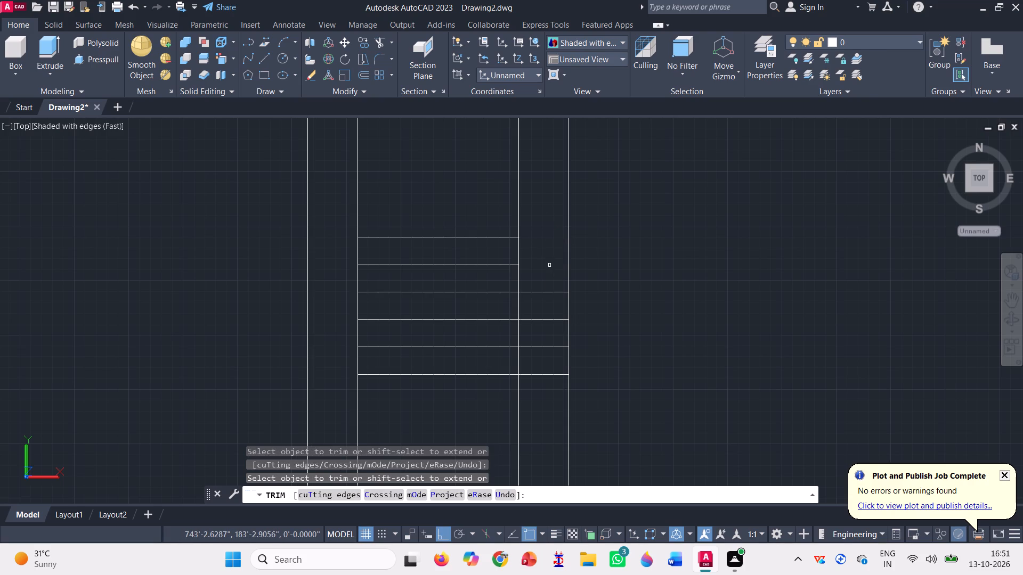
left_click(550, 296)
left_click(550, 292)
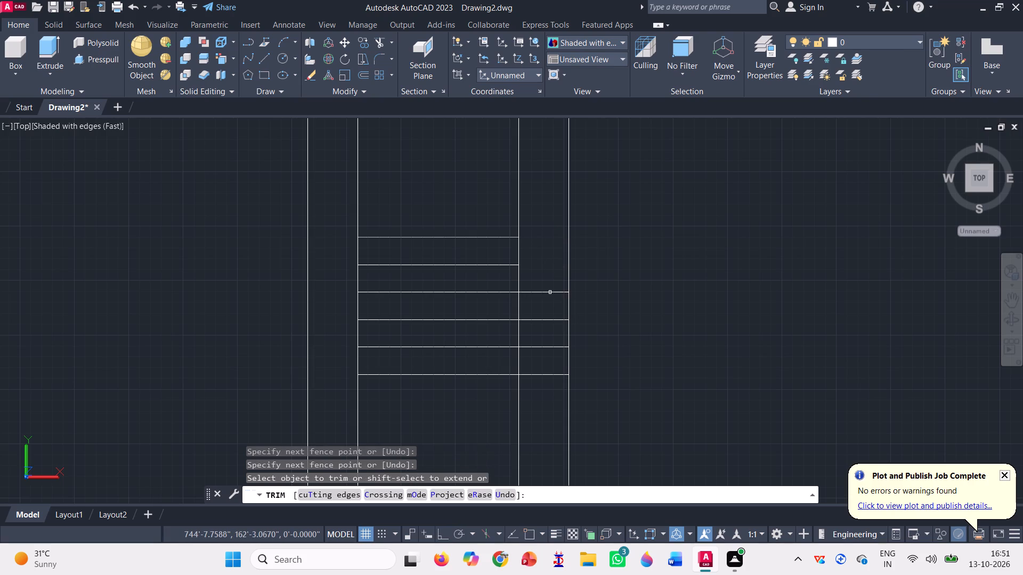
left_click(550, 294)
left_click(545, 286)
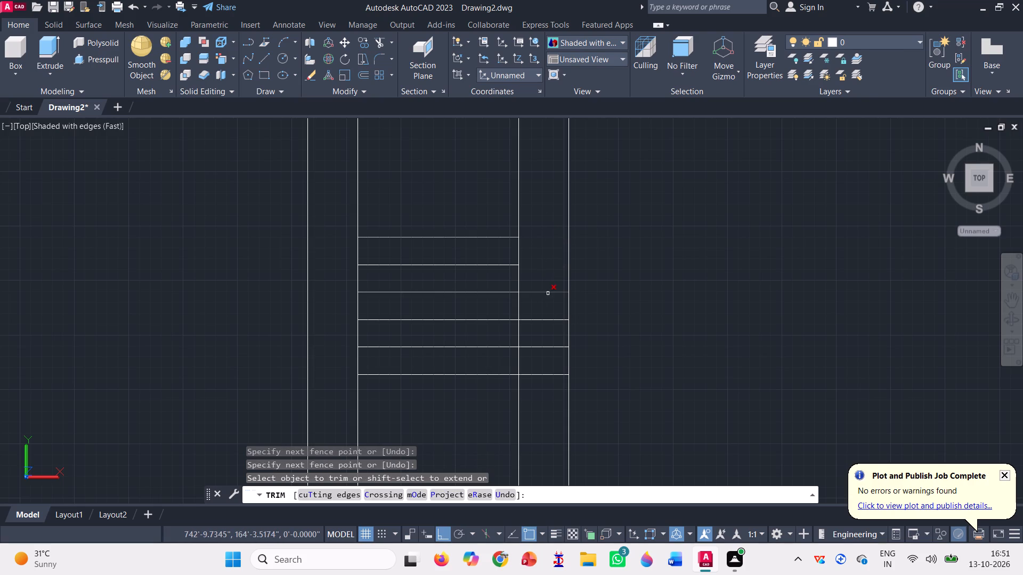
left_click(548, 293)
left_click(551, 319)
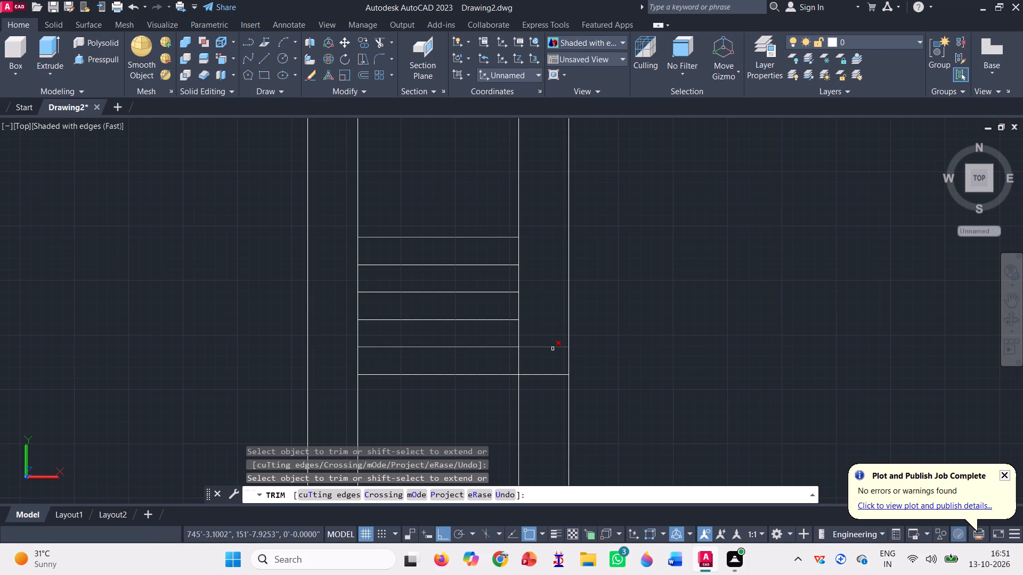
left_click(552, 347)
left_click(555, 372)
scroll(558, 352, "down", 2)
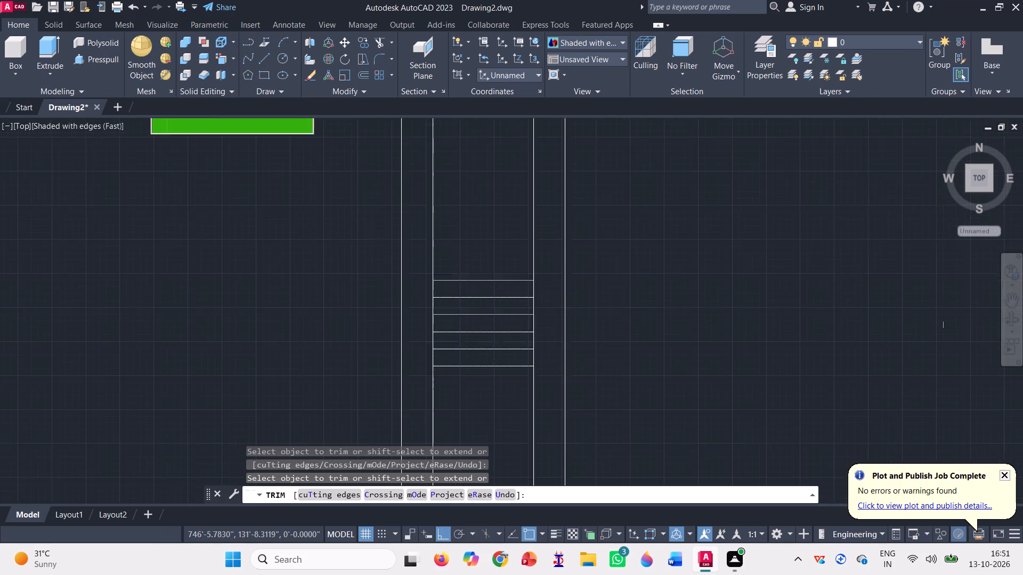
scroll(563, 347, "down", 2)
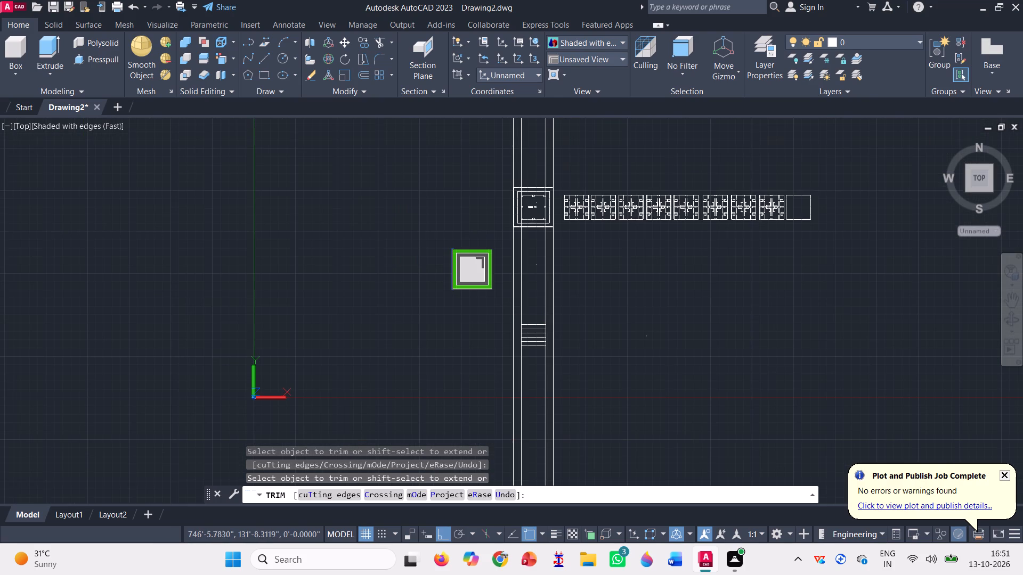
scroll(519, 187, "up", 1)
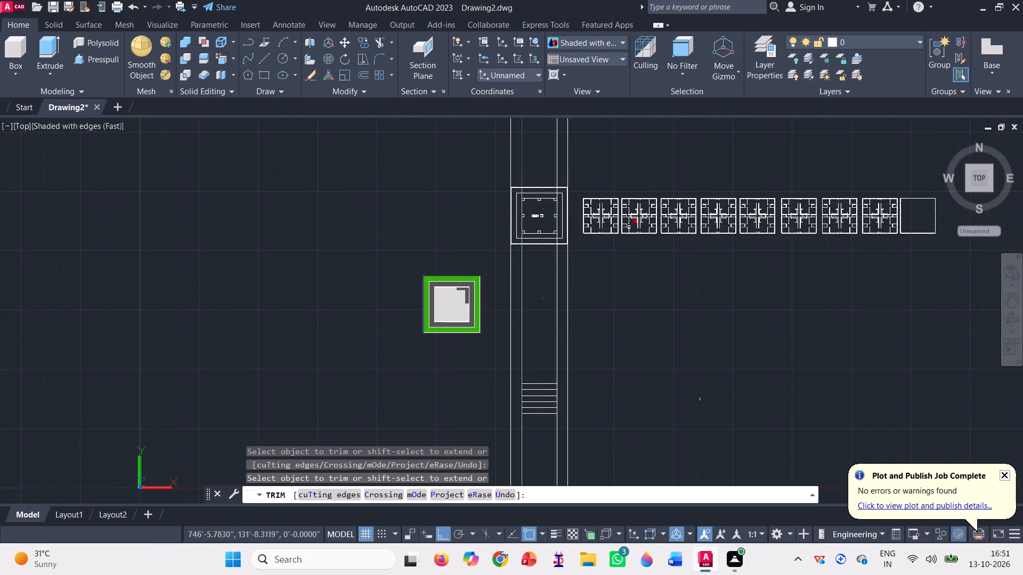
key("space")
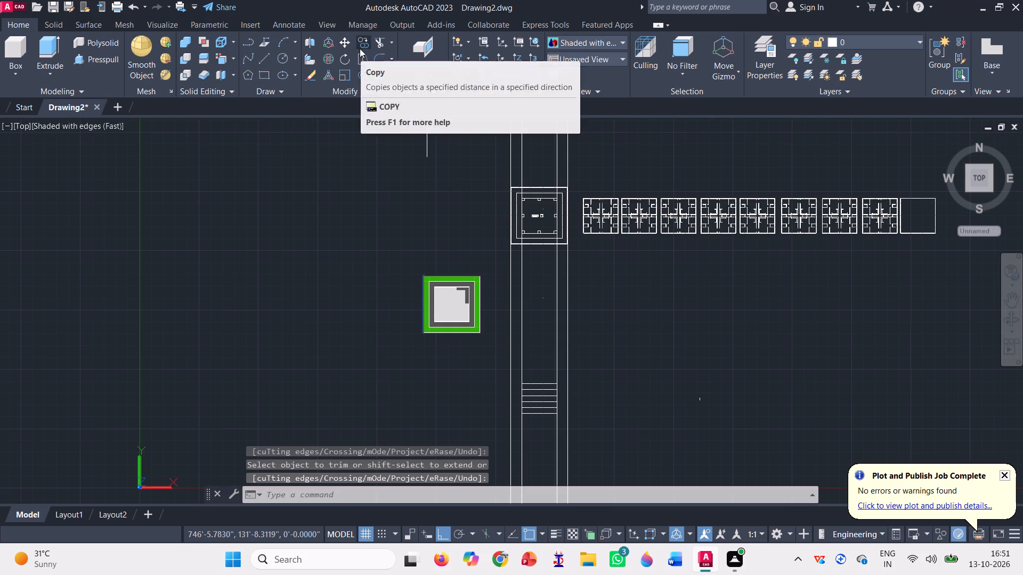
Copy the upper five floor lines upward, from the lowest selected line's right endpoint to the top line's right endpoint.
scroll(354, 42, "up", 2)
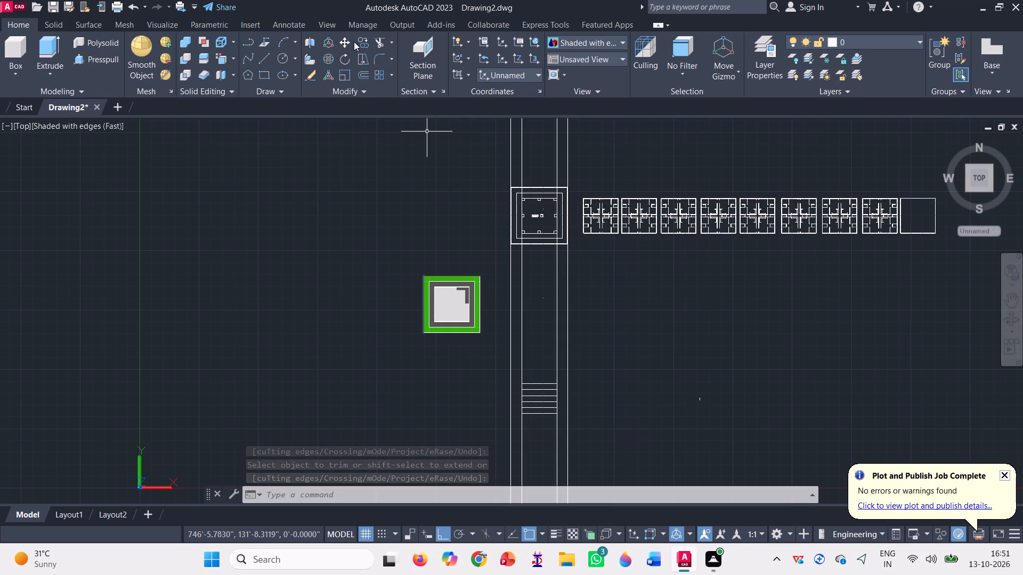
left_click(364, 39)
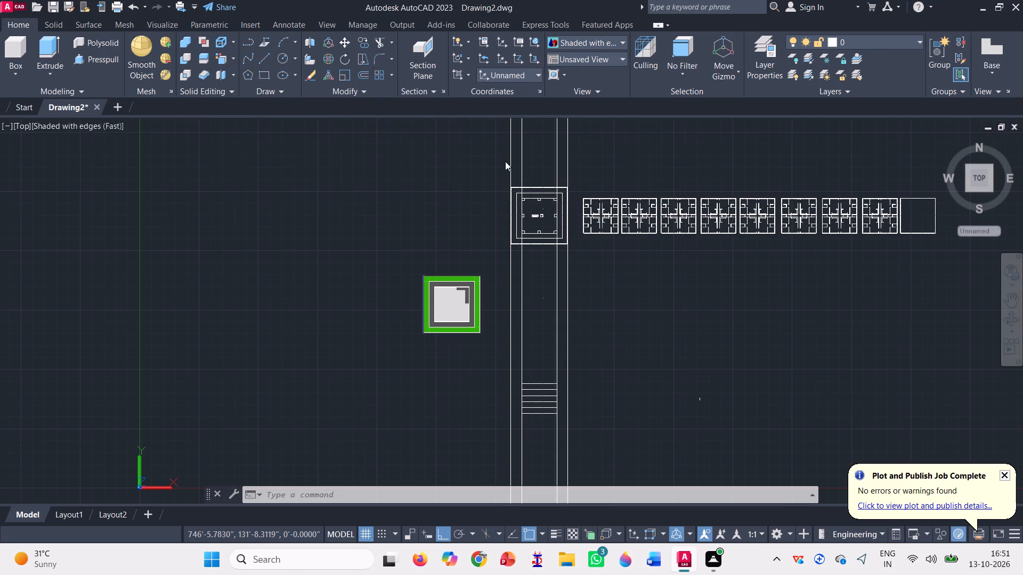
scroll(532, 413, "up", 3)
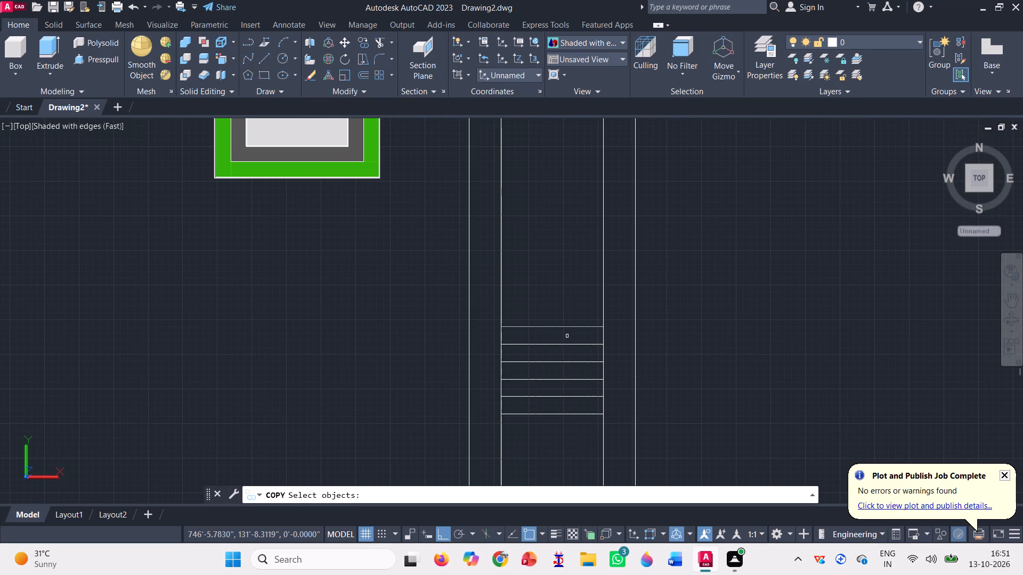
scroll(582, 363, "up", 2)
left_click(600, 385)
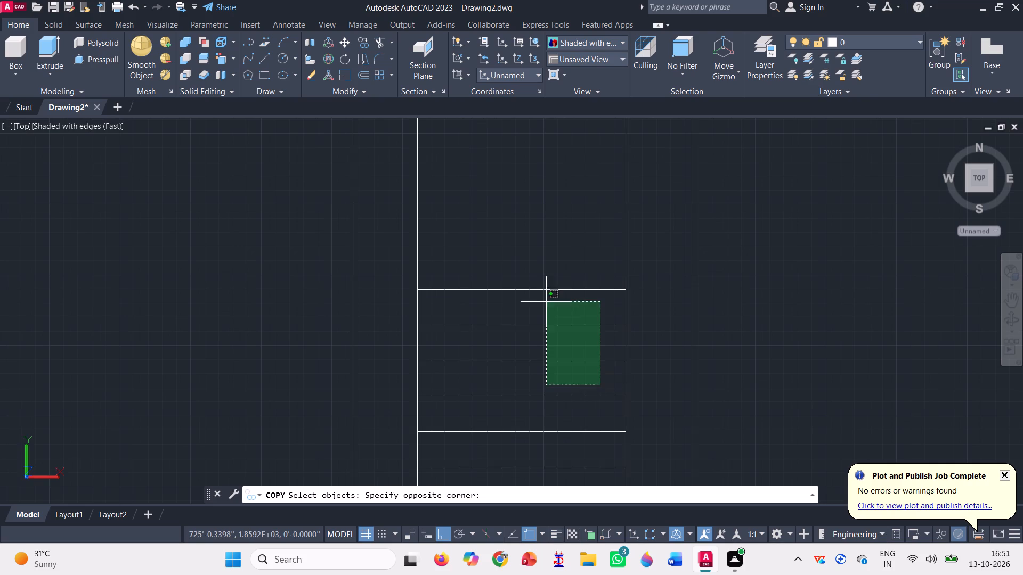
left_click(499, 243)
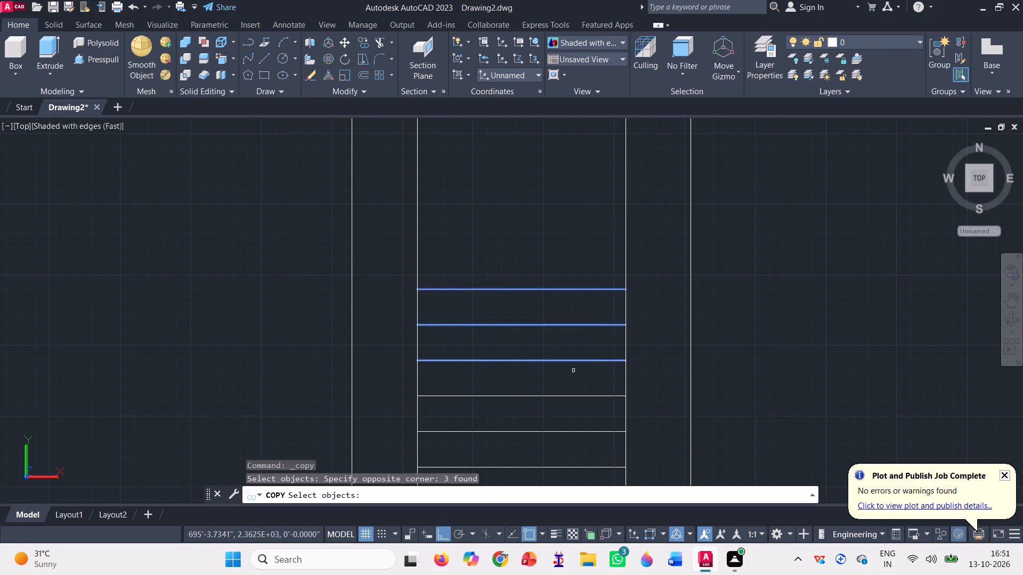
left_click(582, 407)
left_click(567, 387)
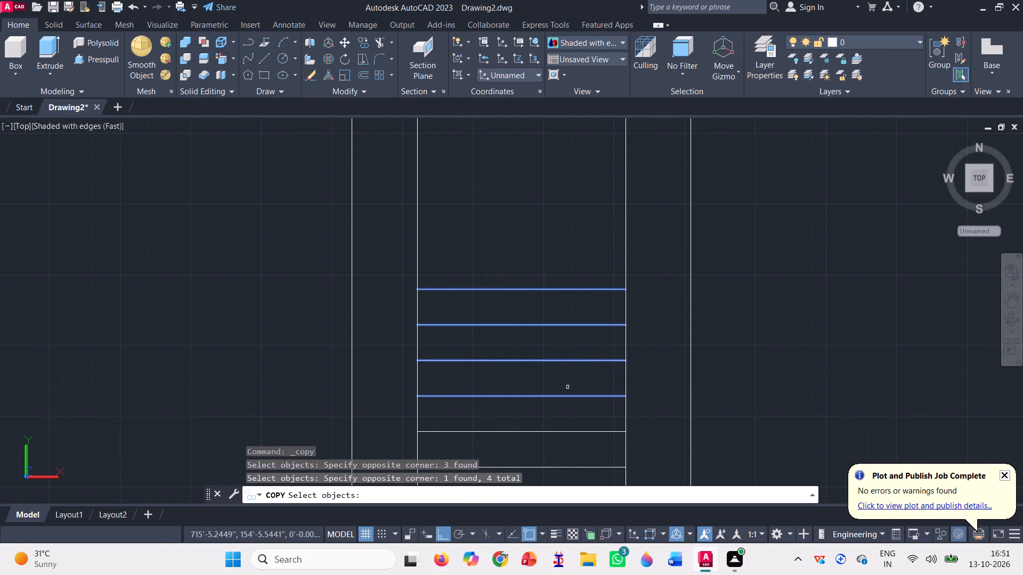
left_click(586, 457)
left_click(549, 408)
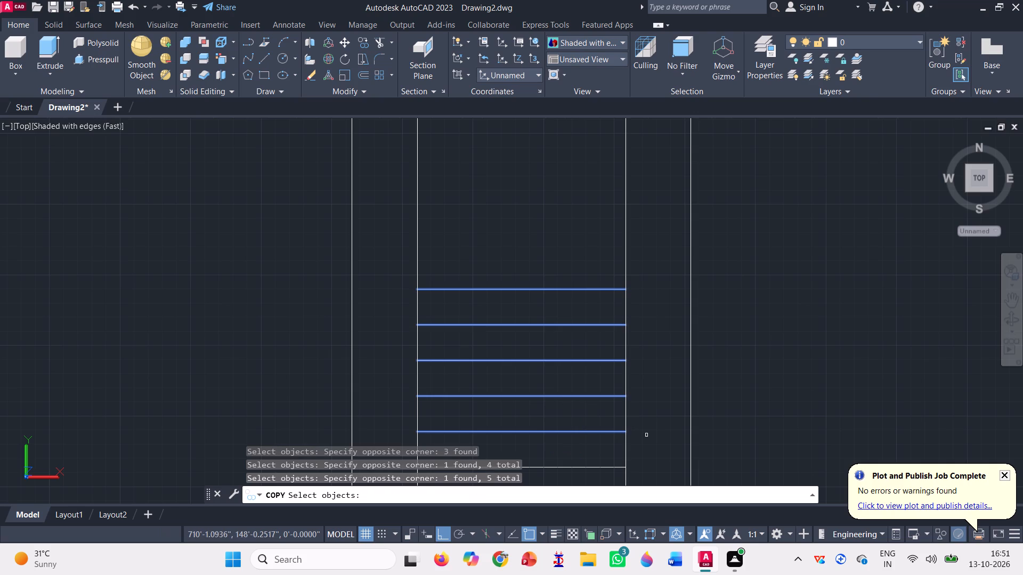
key("space")
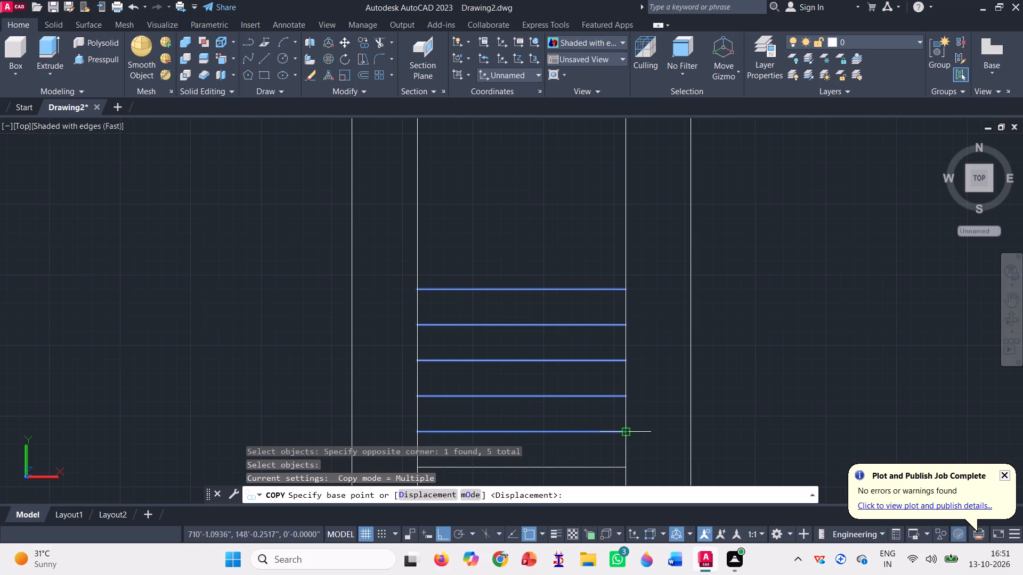
left_click(620, 431)
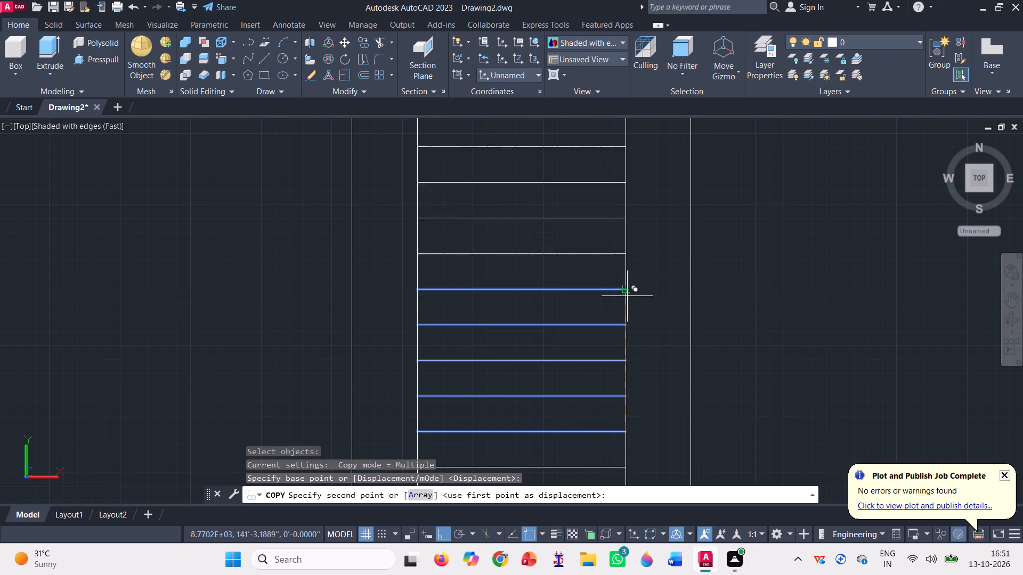
left_click(624, 287)
scroll(565, 332, "down", 2)
key("space")
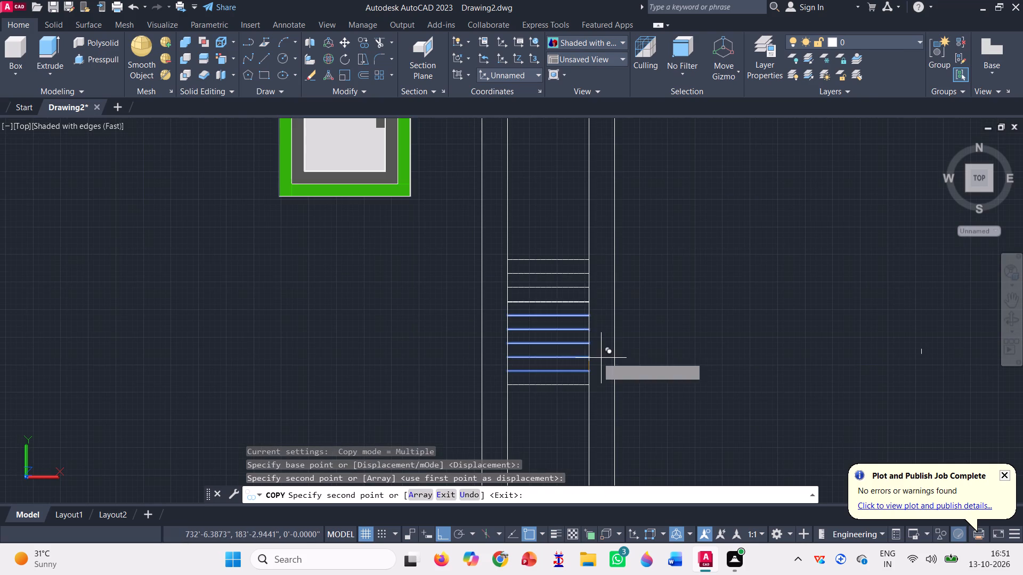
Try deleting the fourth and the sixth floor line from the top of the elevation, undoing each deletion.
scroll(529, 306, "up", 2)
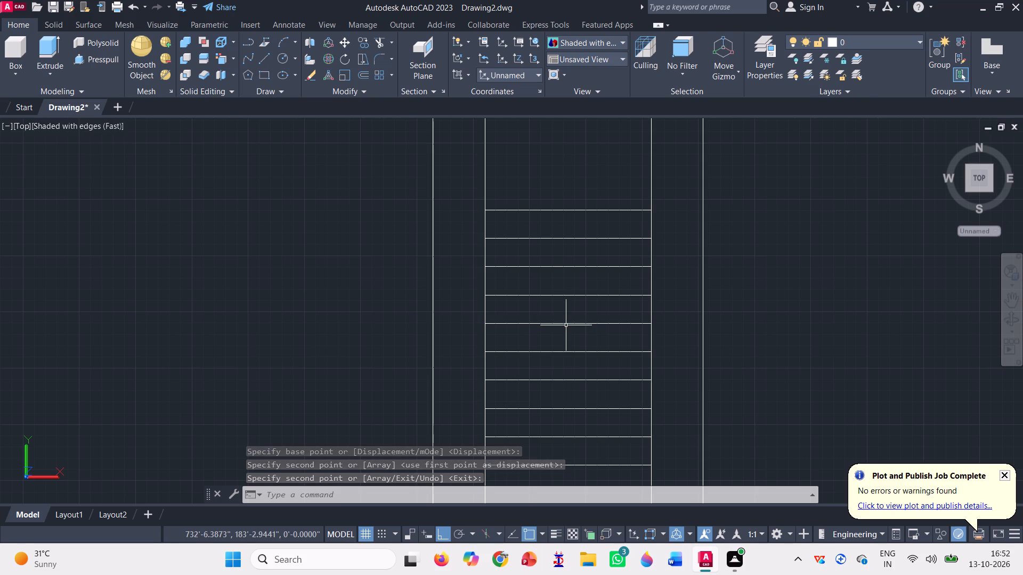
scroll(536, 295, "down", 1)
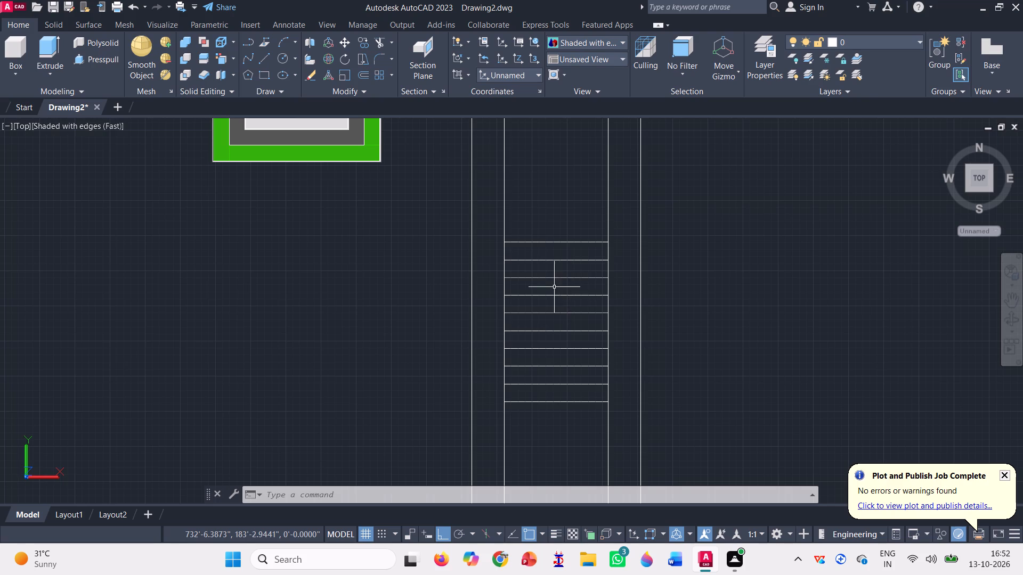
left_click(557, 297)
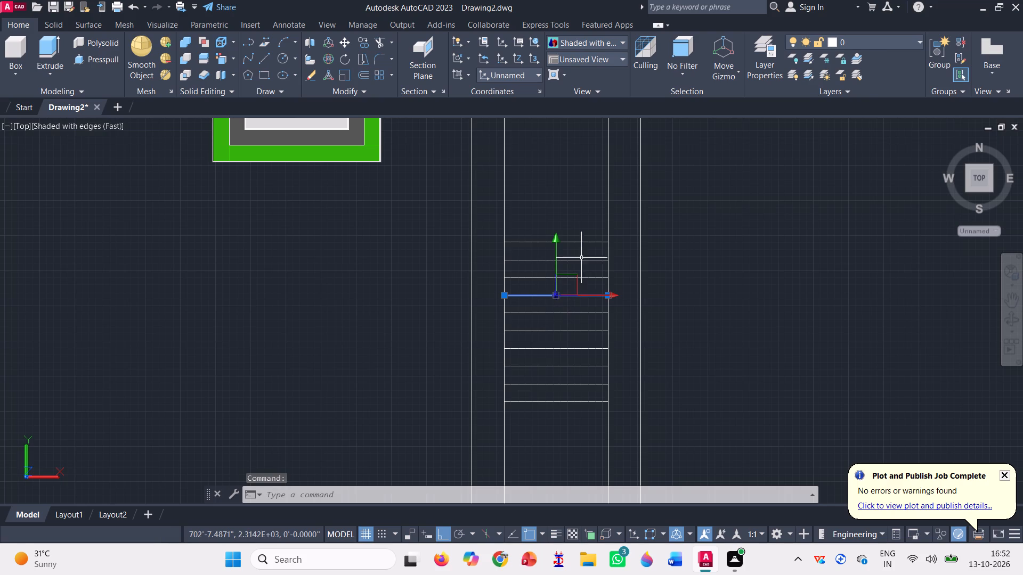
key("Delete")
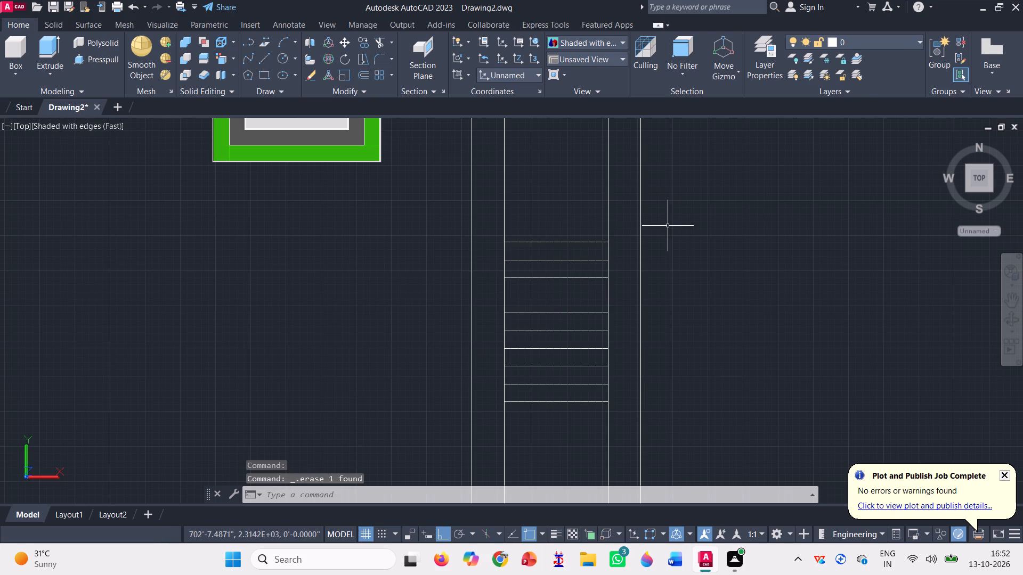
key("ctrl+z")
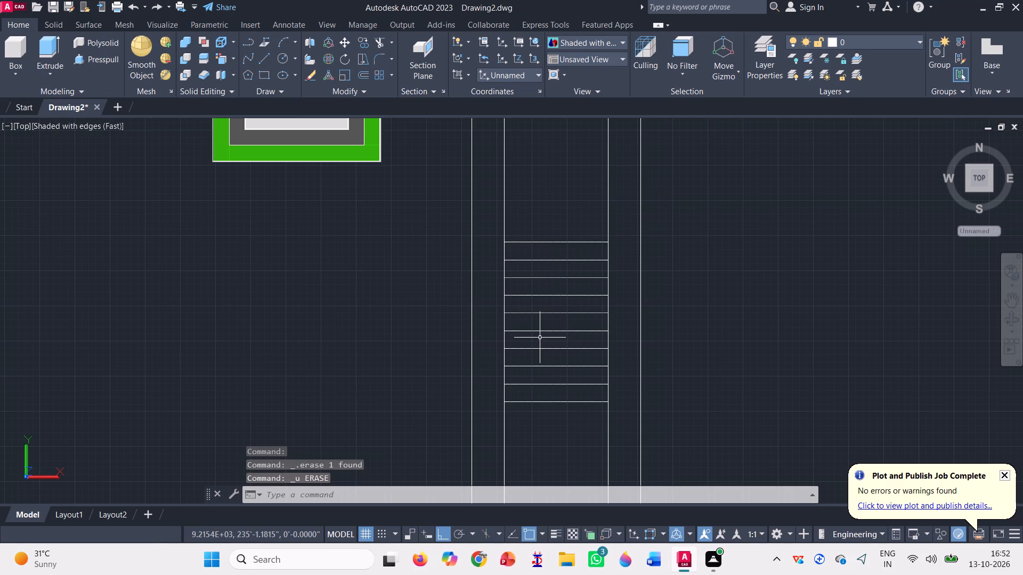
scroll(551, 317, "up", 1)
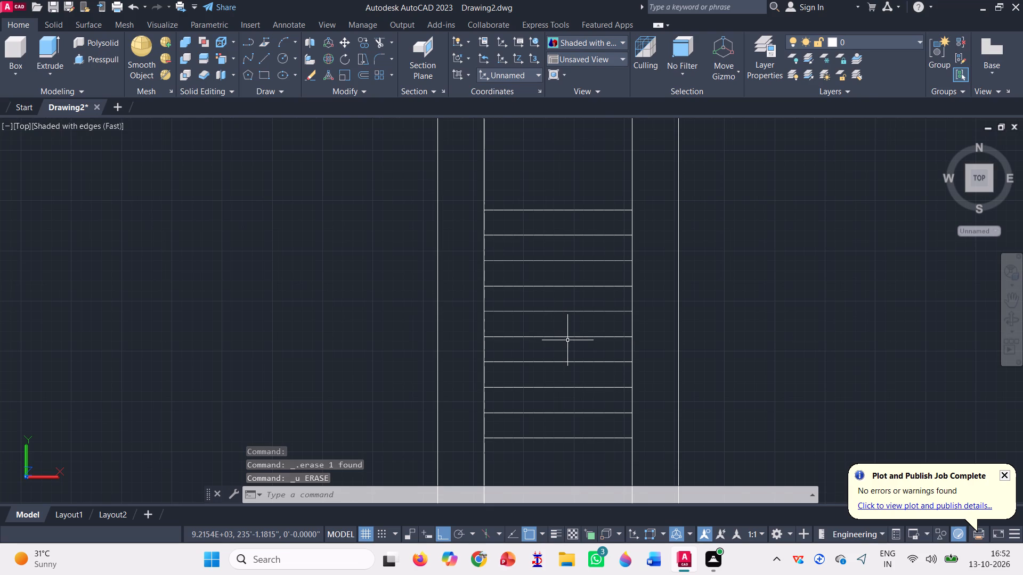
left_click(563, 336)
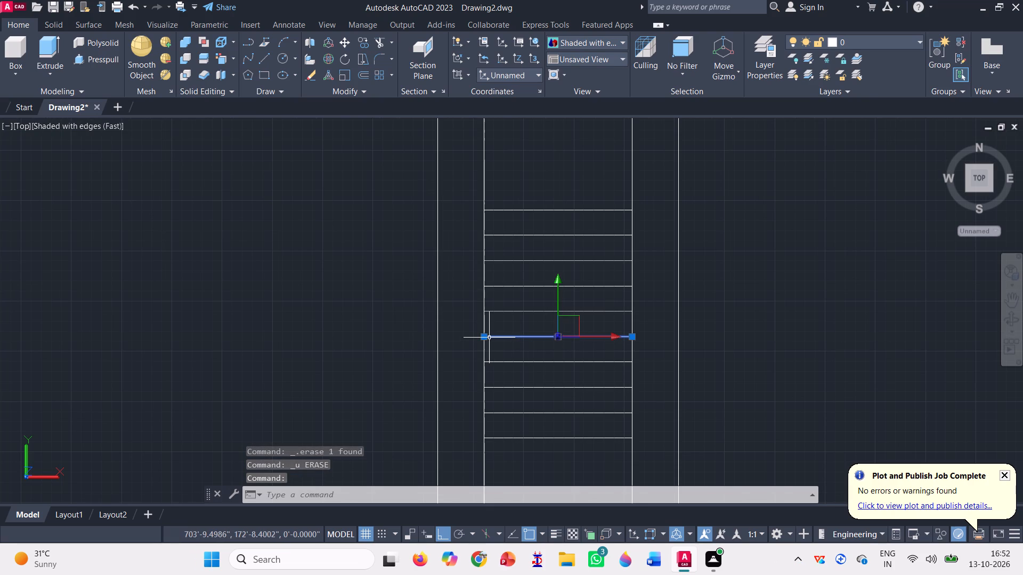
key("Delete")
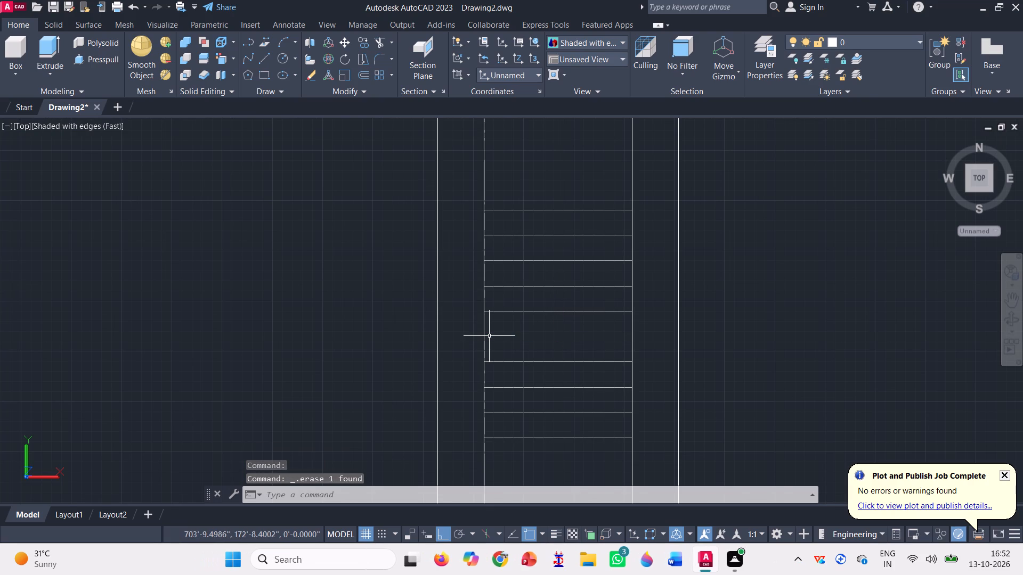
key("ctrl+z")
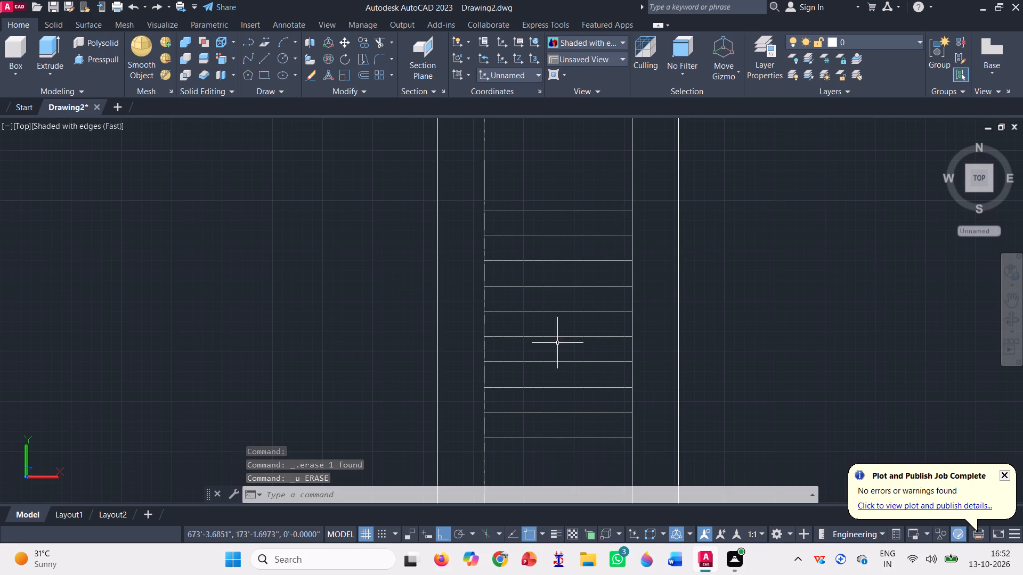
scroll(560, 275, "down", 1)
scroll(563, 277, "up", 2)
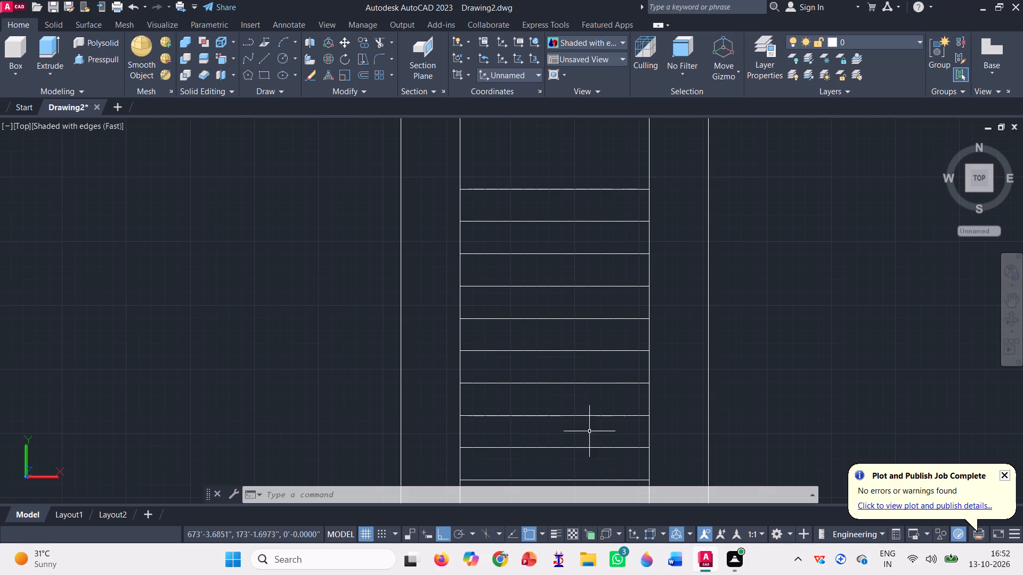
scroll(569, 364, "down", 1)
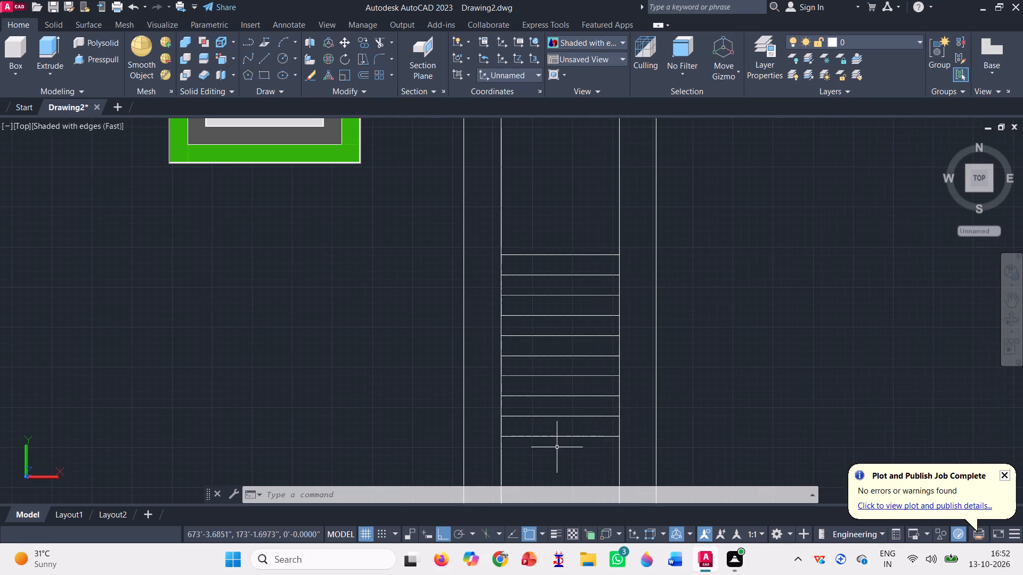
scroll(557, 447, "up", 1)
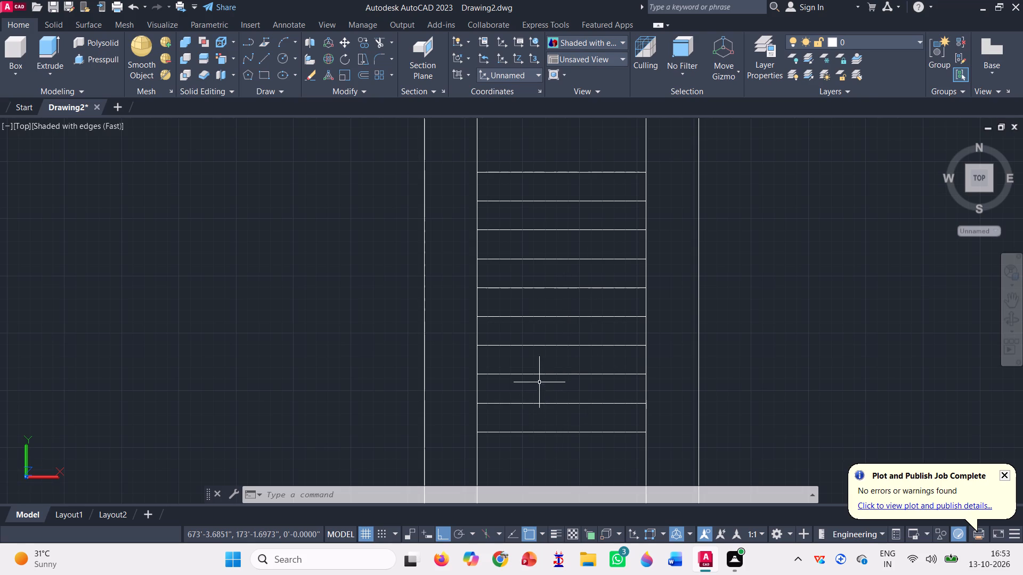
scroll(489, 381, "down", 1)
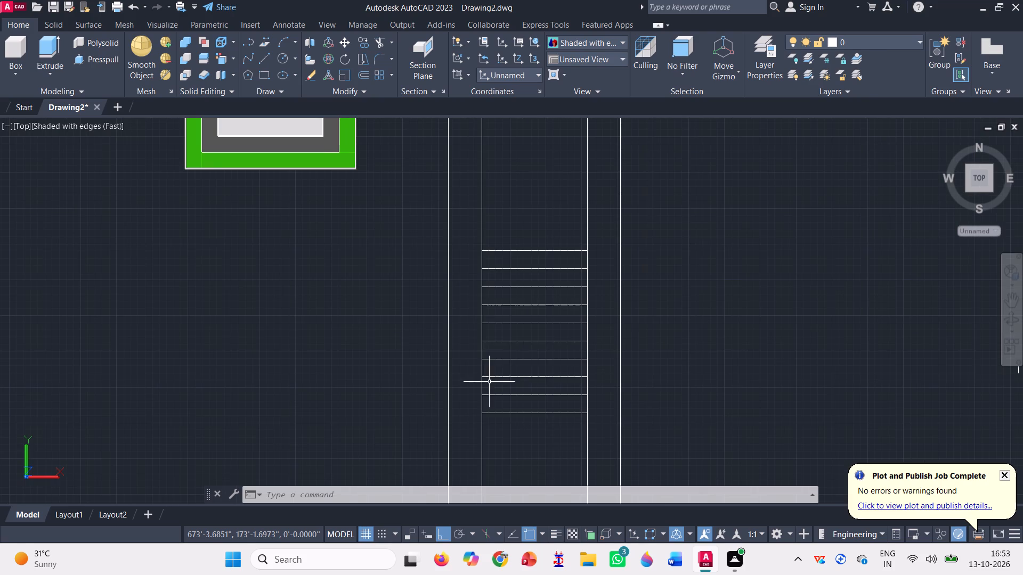
Draw a parapet profile from the top floor line's right endpoint: 3' up, 0'6" inward, and back down to the floor line.
left_click(261, 55)
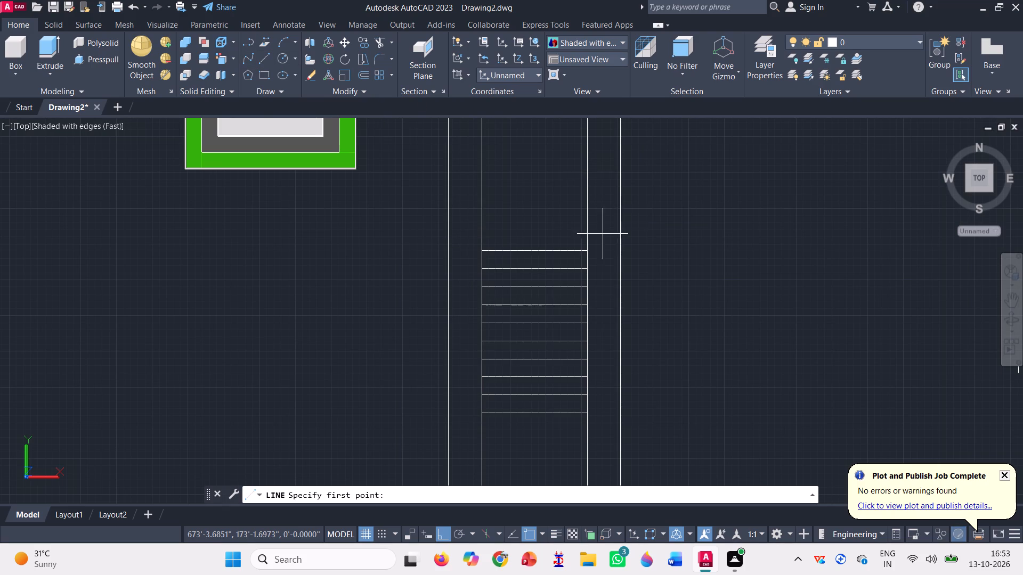
scroll(603, 233, "up", 2)
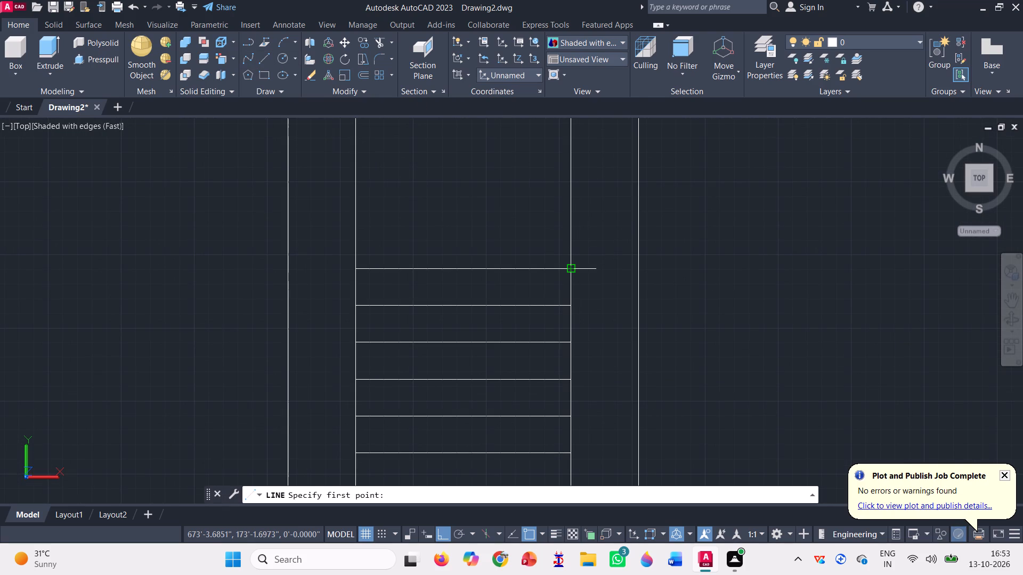
left_click(571, 268)
type("3'")
key("Return")
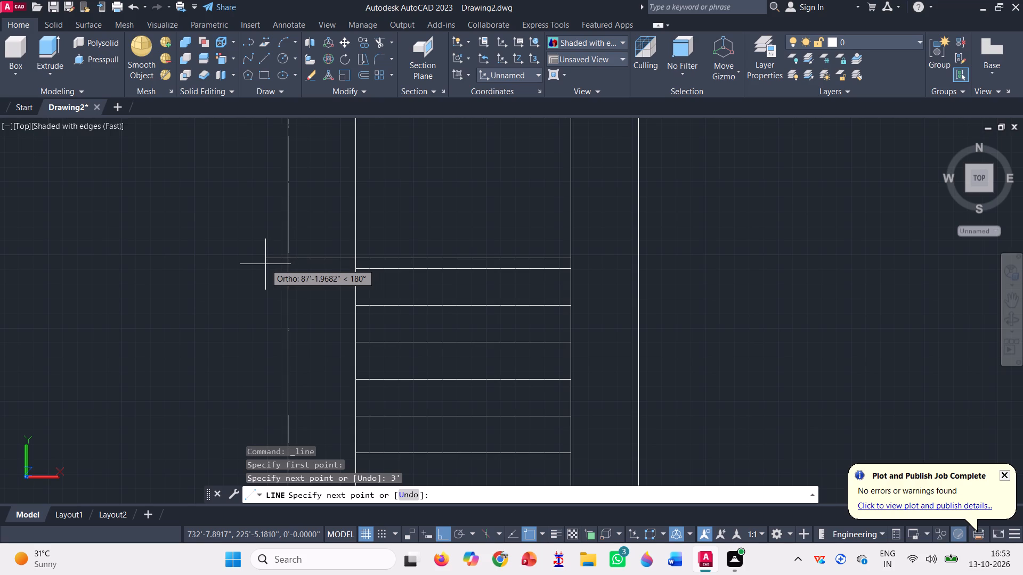
type("0'")
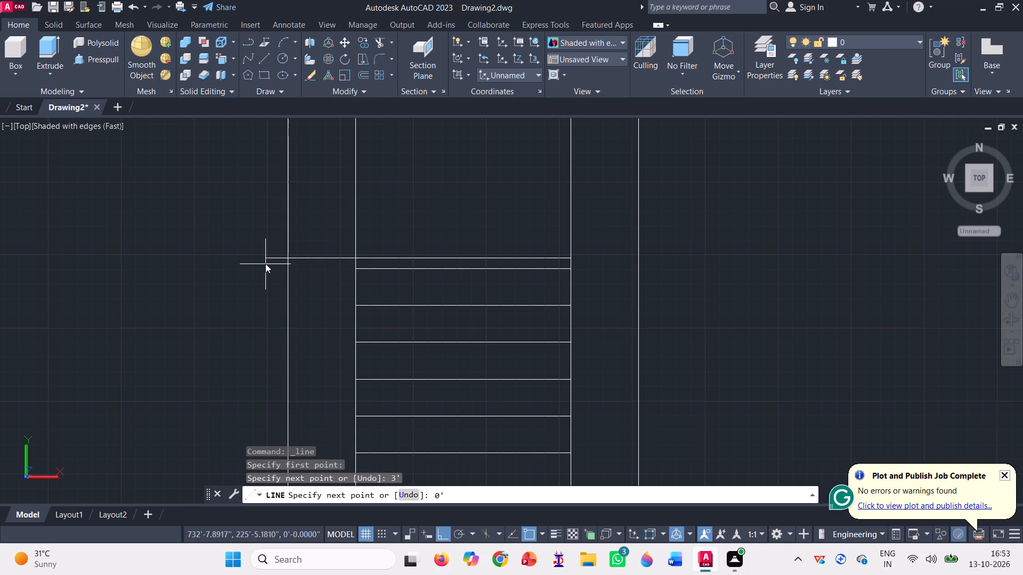
type("6\"")
key("Return")
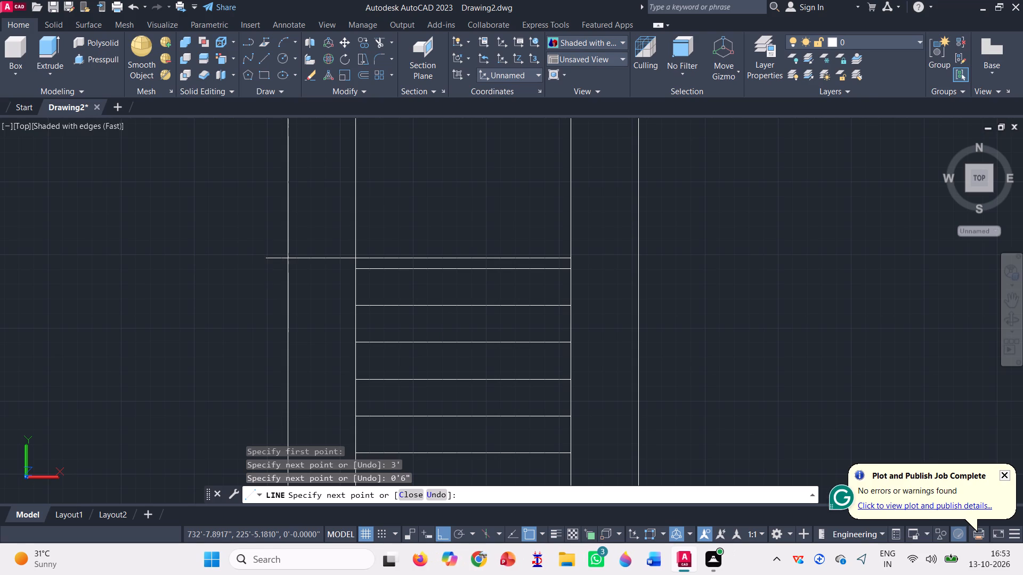
scroll(511, 290, "up", 2)
scroll(580, 266, "up", 2)
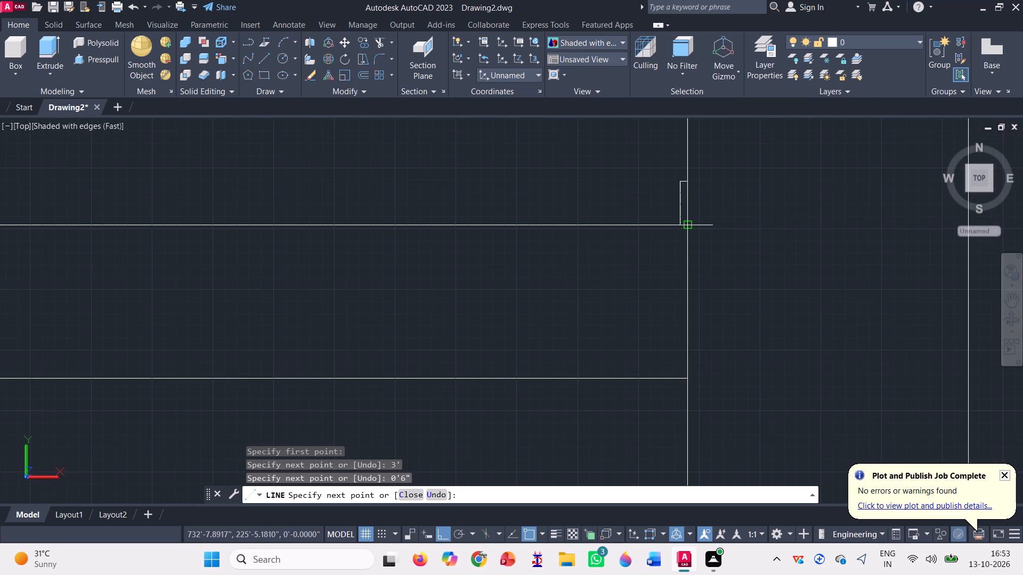
scroll(683, 222, "up", 3)
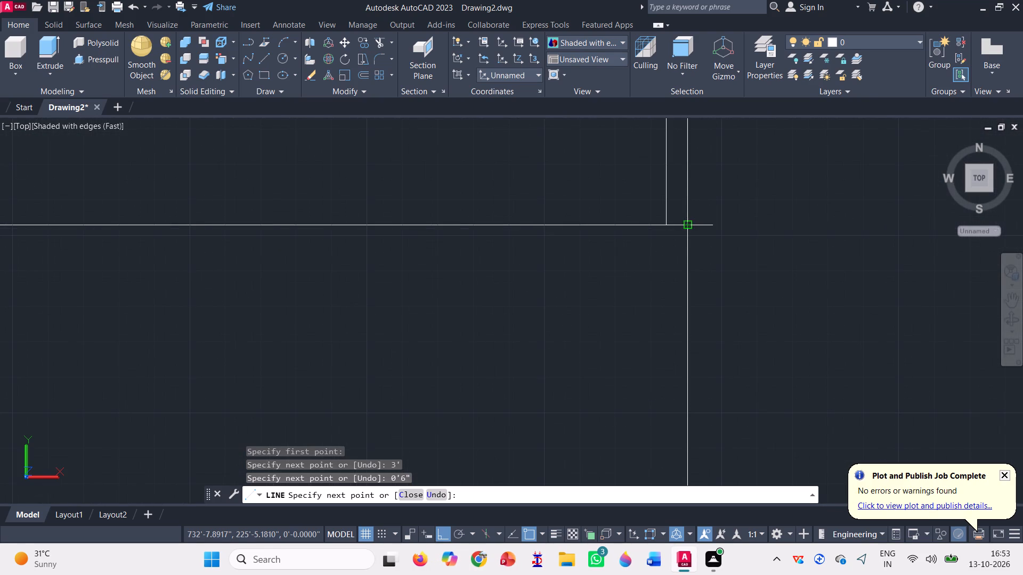
left_click(667, 222)
scroll(641, 270, "down", 2)
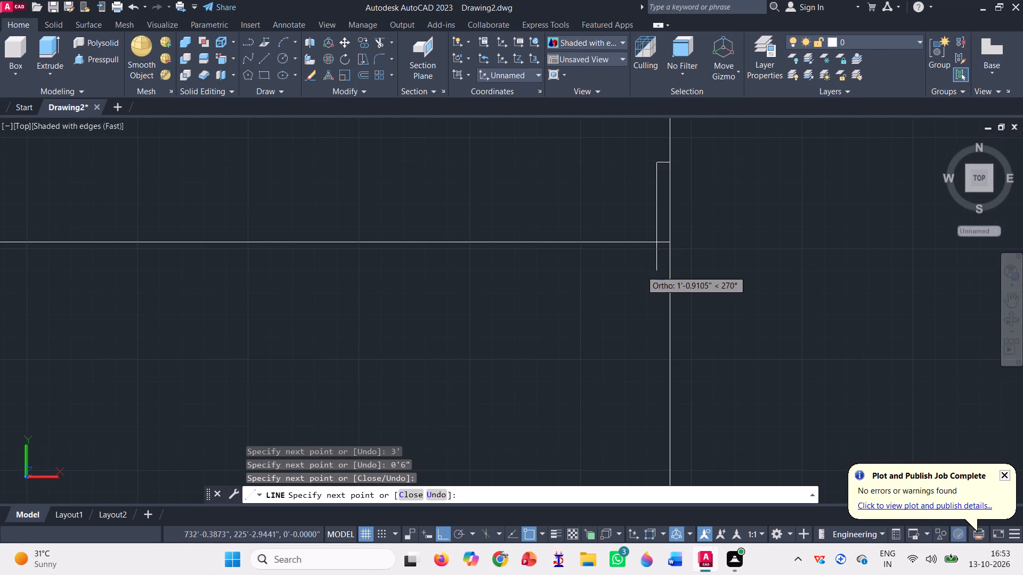
key("space")
scroll(641, 270, "down", 2)
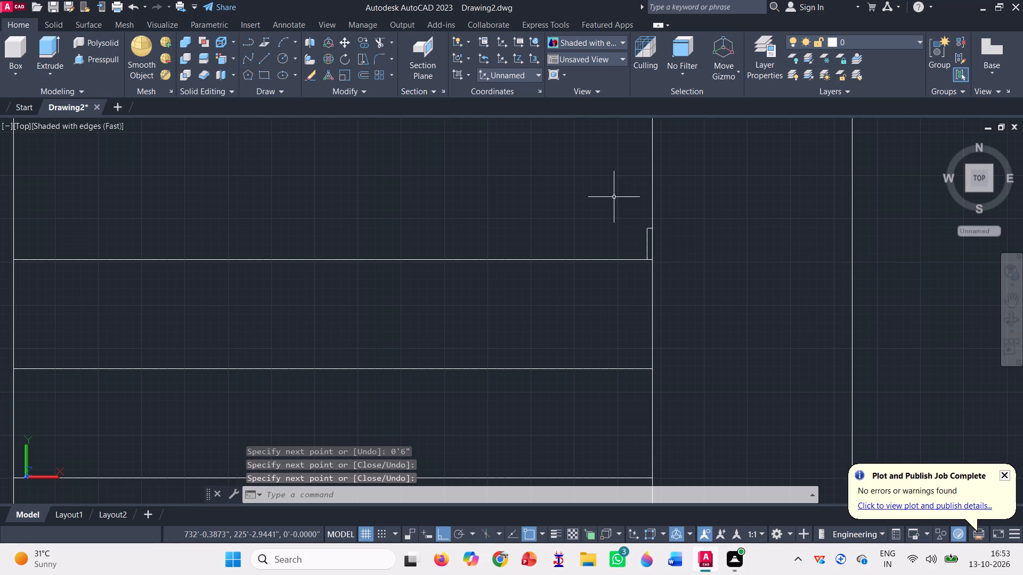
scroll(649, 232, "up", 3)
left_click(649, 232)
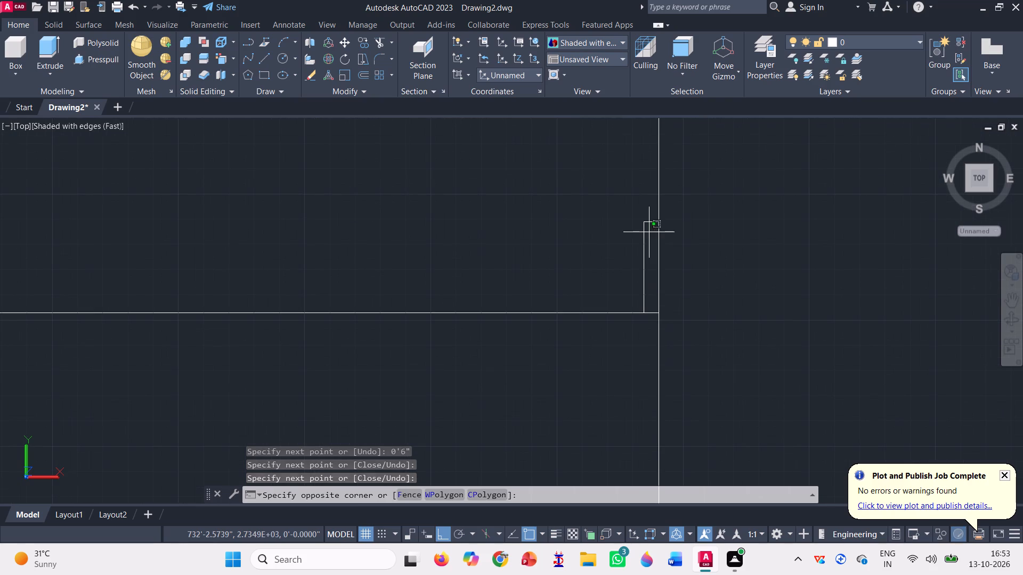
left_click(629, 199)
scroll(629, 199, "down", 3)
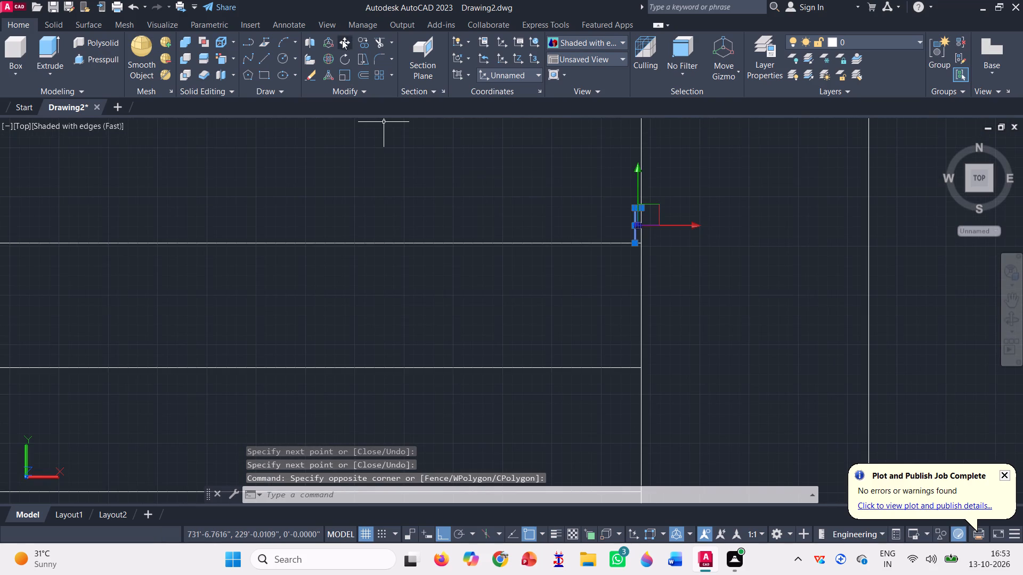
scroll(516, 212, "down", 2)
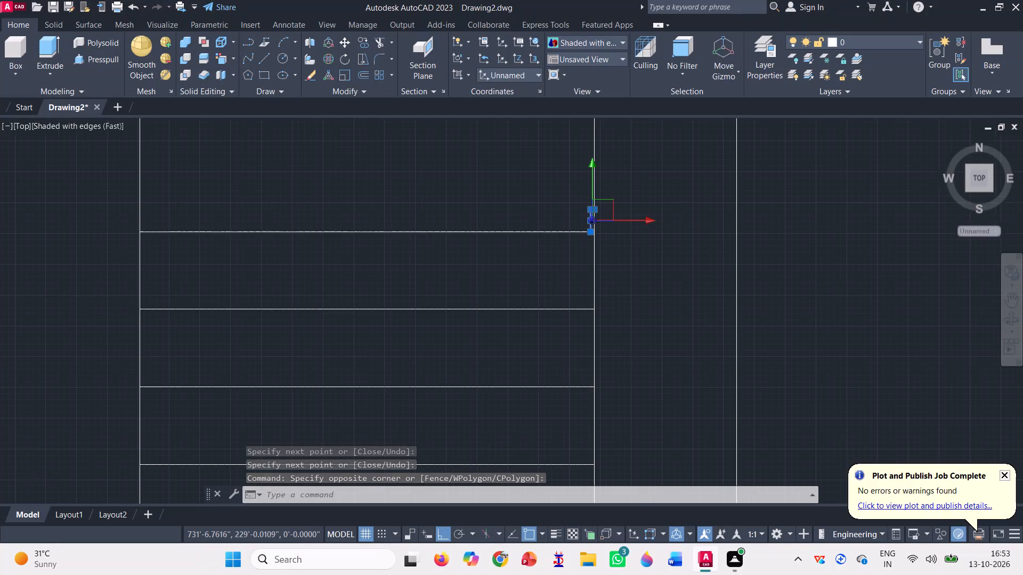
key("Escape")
Switch the workspace to Drafting & Annotation.
scroll(593, 268, "down", 1)
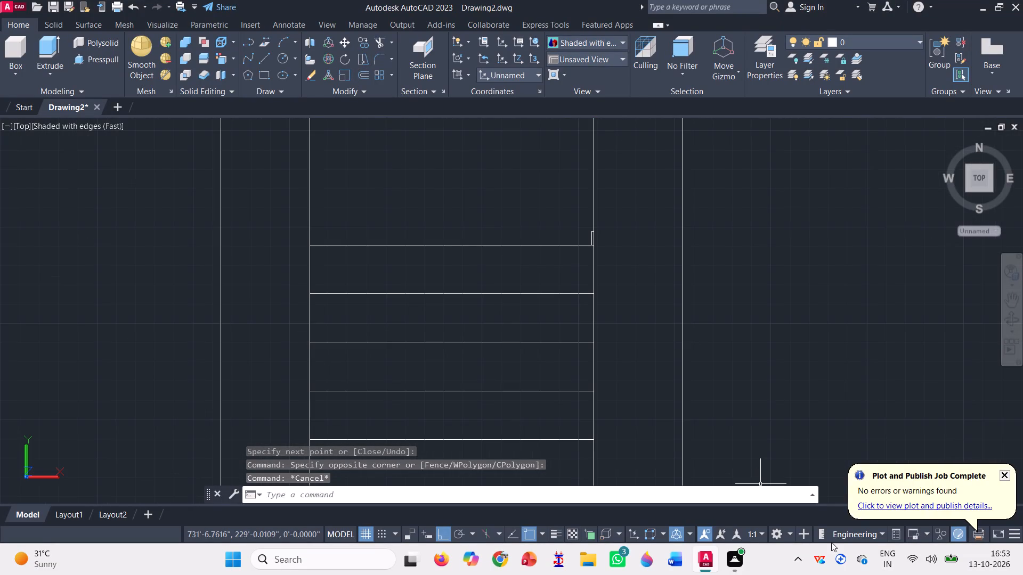
left_click(789, 529)
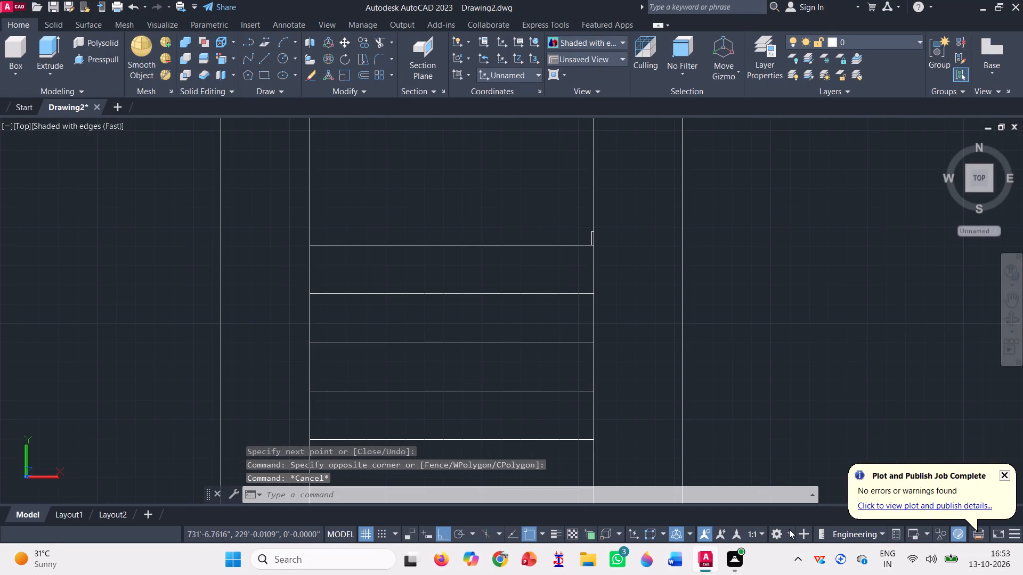
left_click(814, 418)
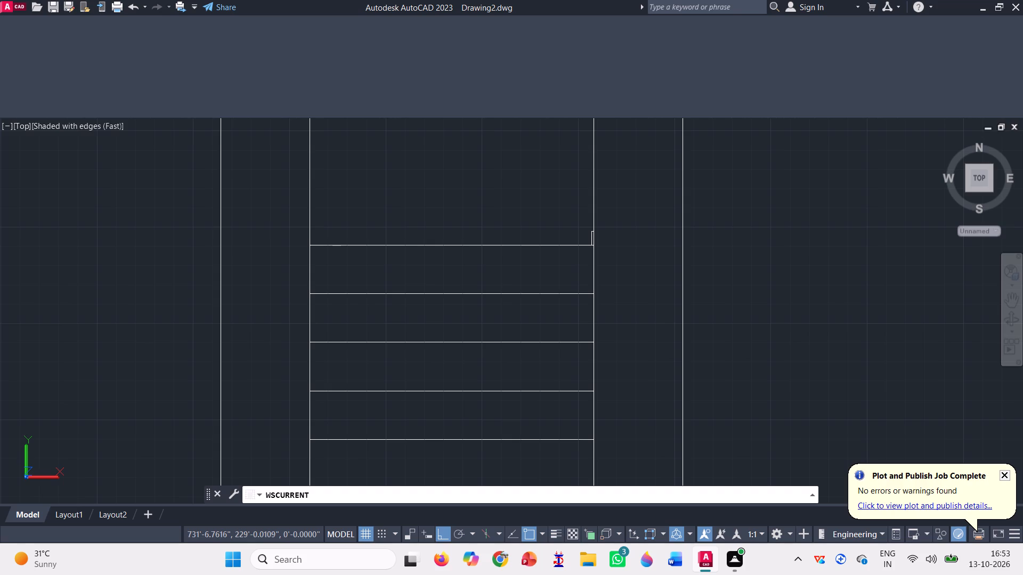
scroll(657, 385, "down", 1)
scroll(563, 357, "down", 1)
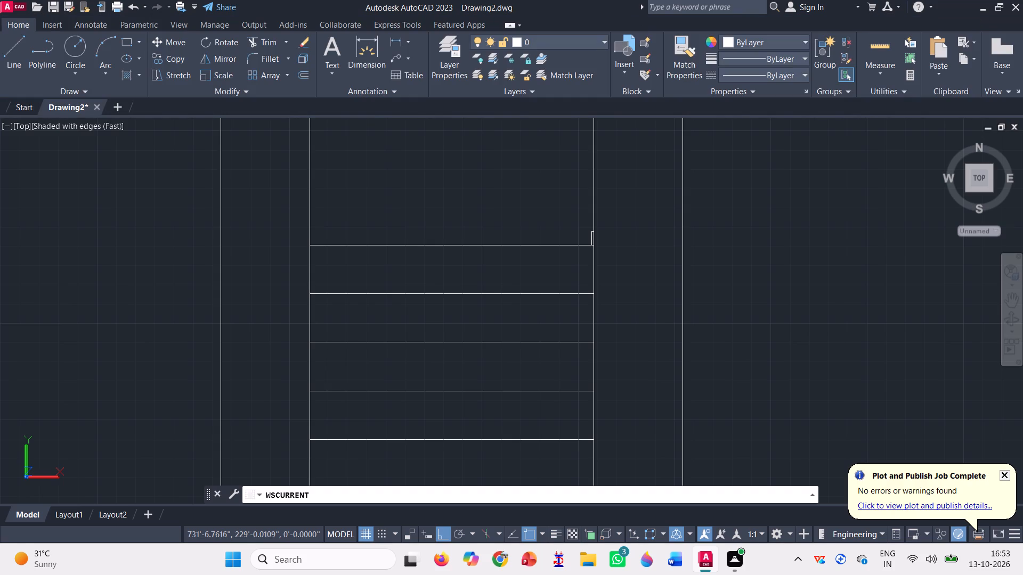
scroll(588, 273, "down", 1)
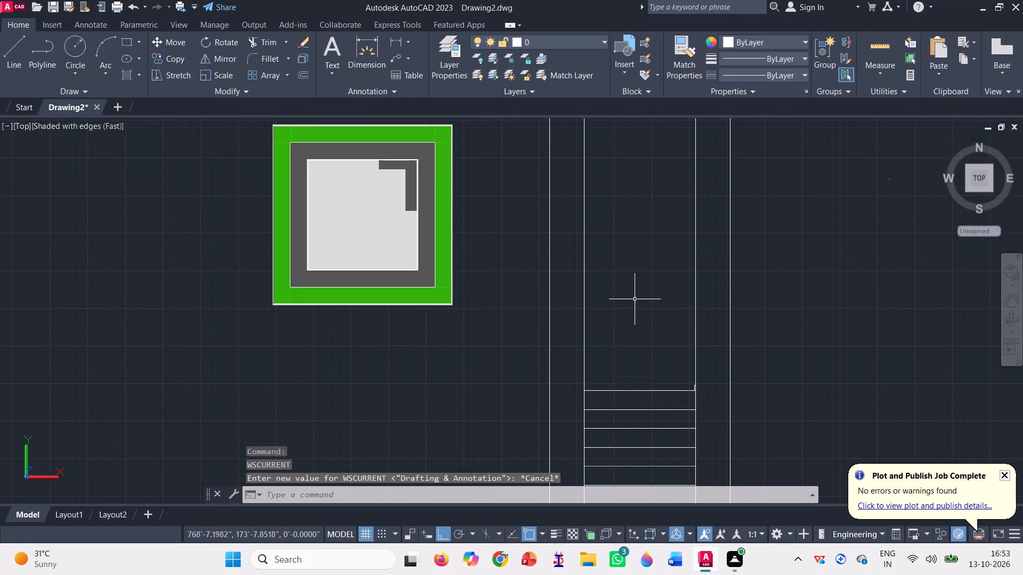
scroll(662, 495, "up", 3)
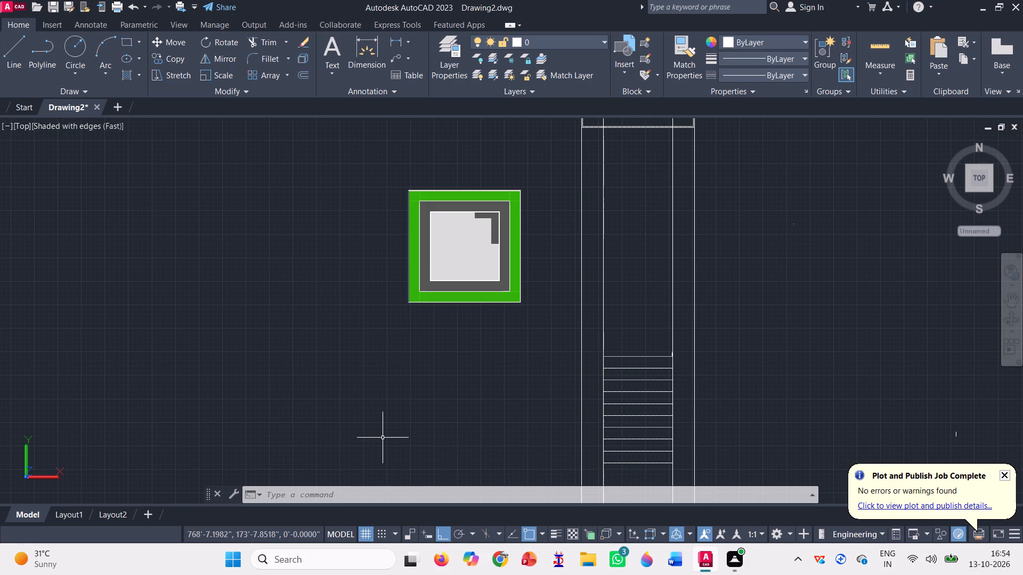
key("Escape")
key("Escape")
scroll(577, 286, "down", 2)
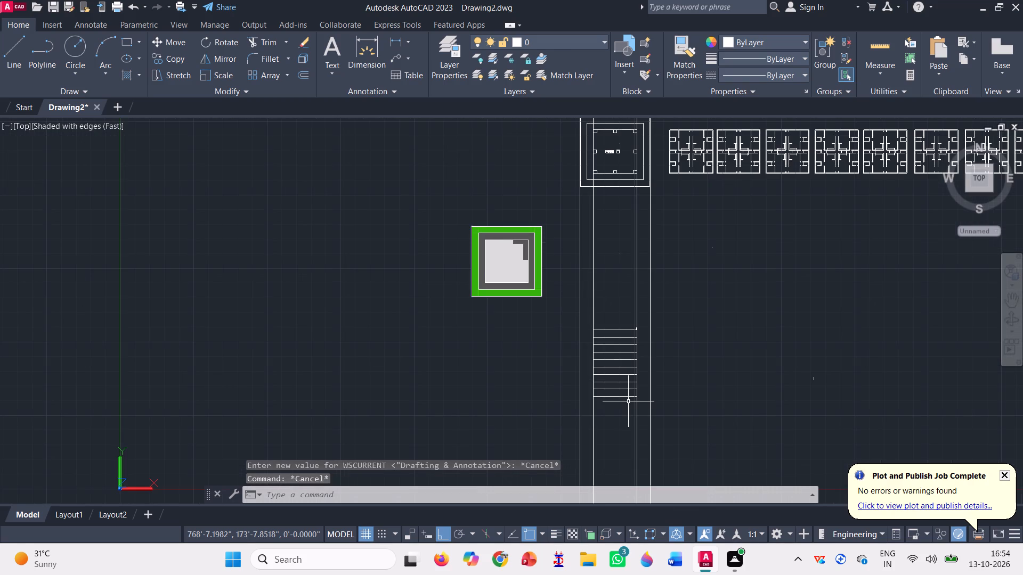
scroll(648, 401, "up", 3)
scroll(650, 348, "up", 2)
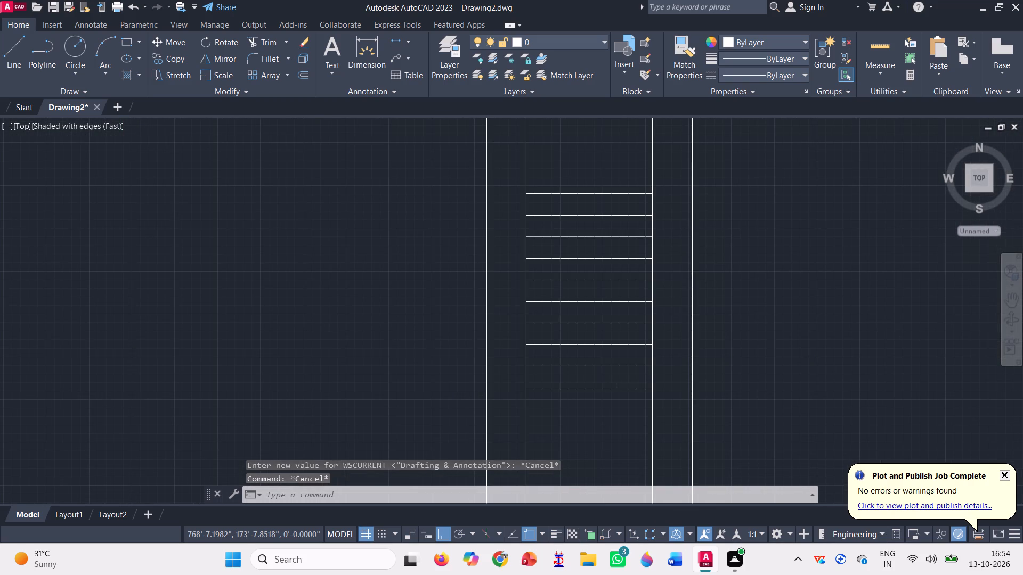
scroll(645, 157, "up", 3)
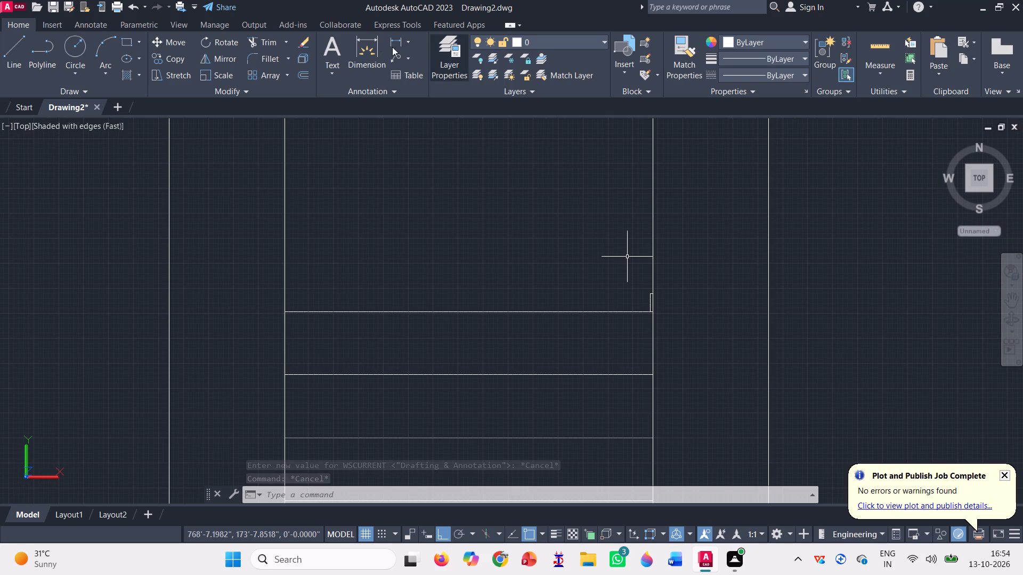
Mirror the parapet profile across a vertical axis through the top floor line's midpoint, keeping the original.
left_click(216, 57)
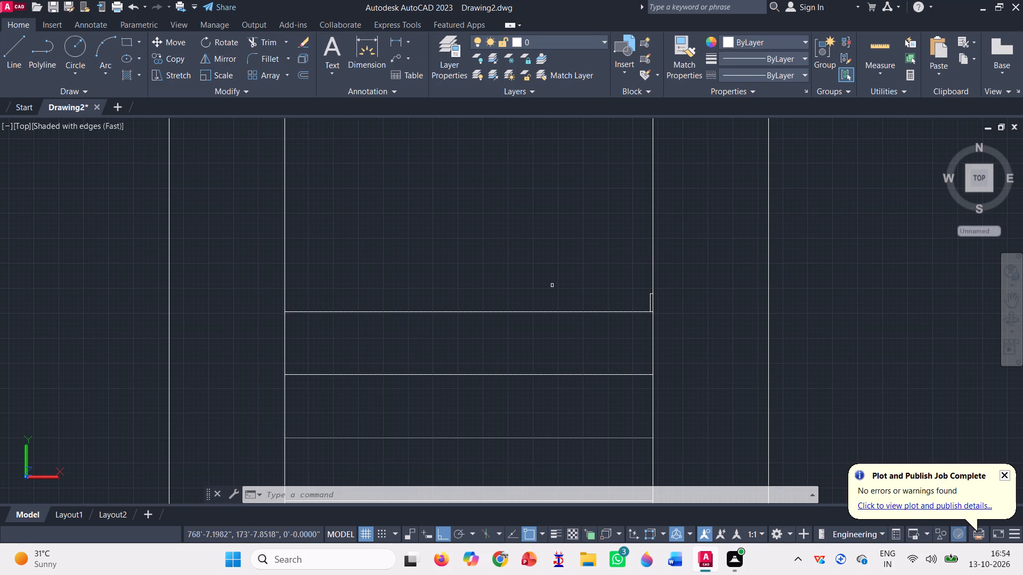
scroll(660, 311, "up", 4)
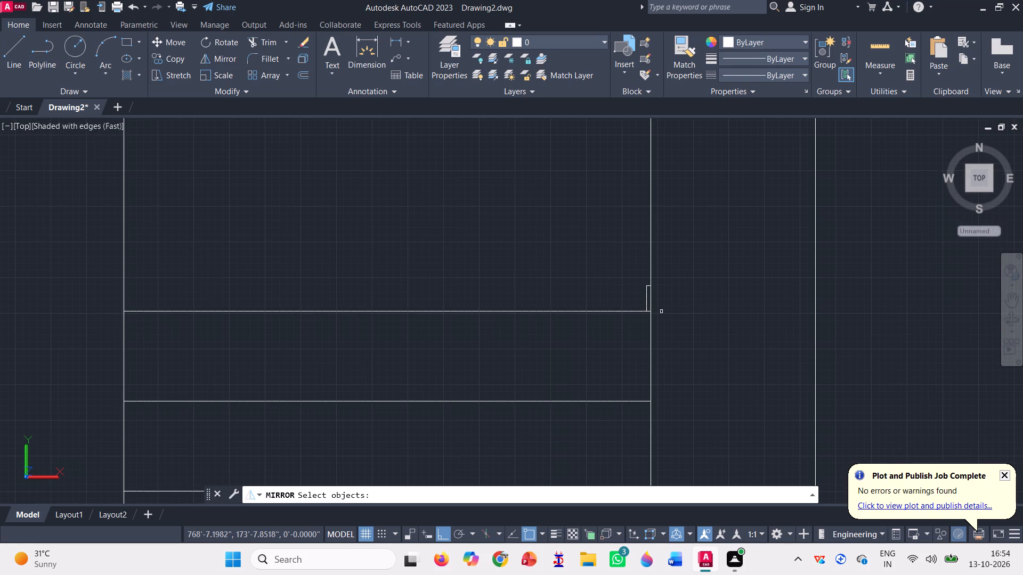
scroll(629, 280, "up", 3)
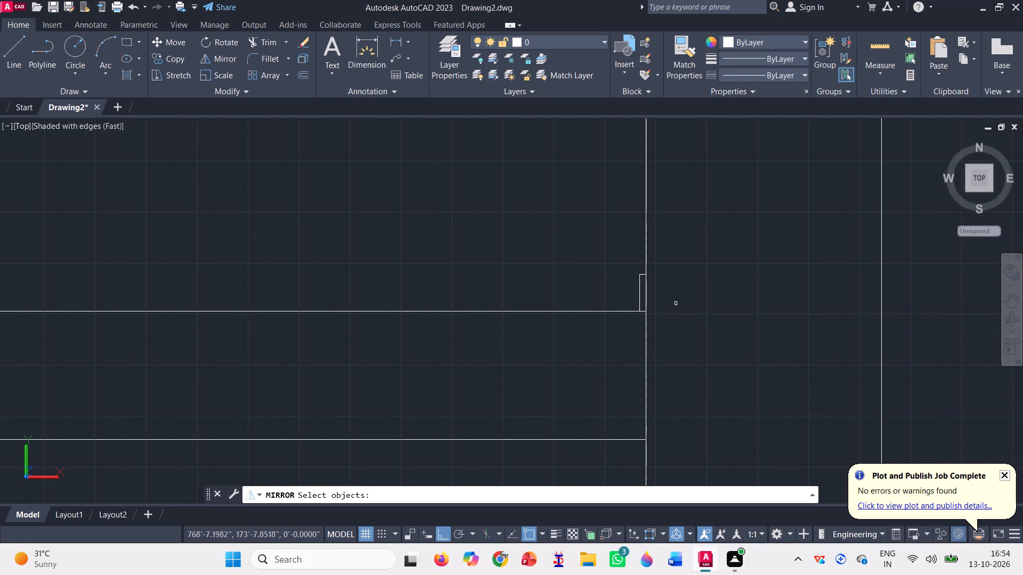
scroll(650, 290, "up", 3)
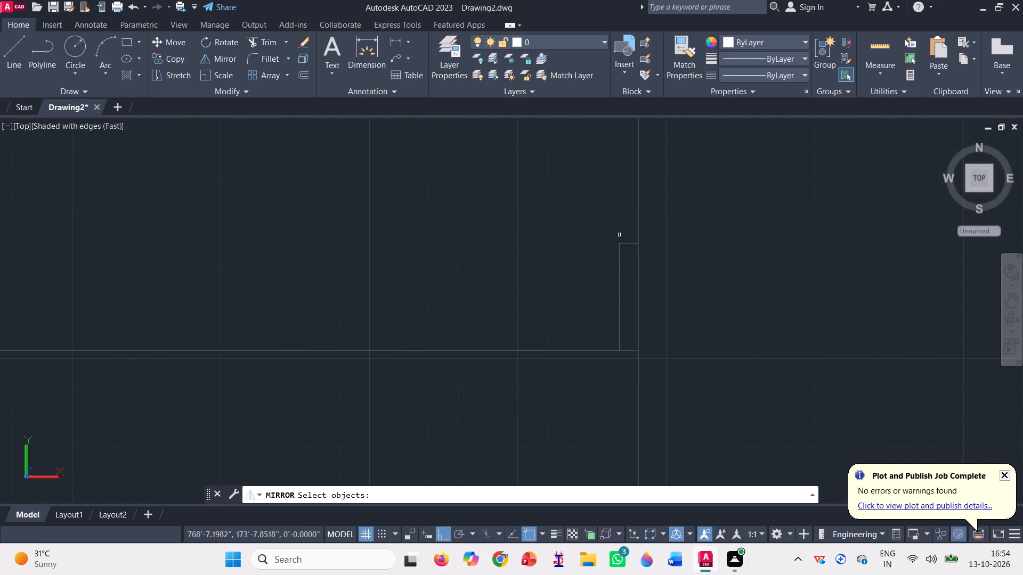
left_click(629, 271)
left_click(584, 209)
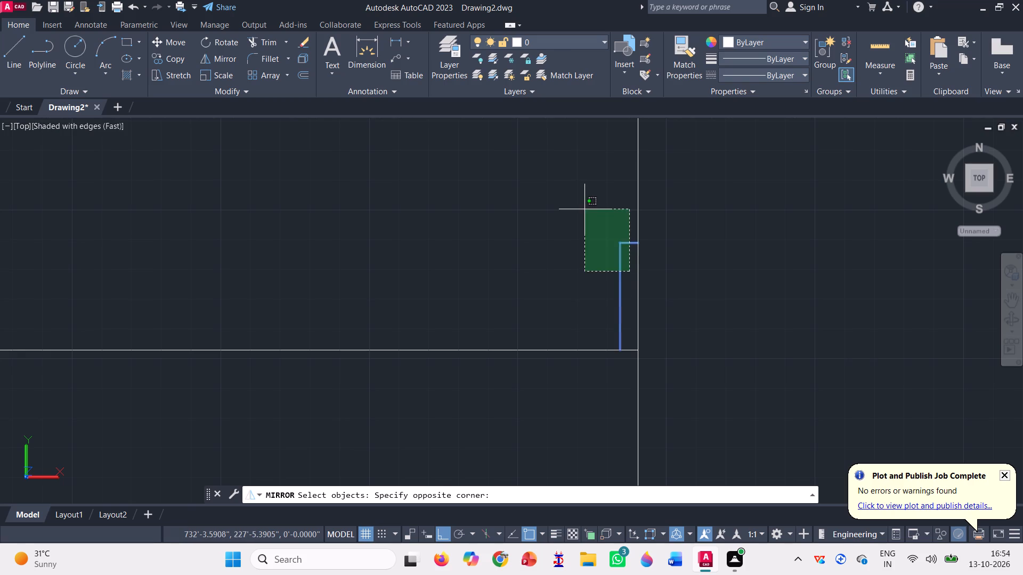
scroll(679, 269, "down", 3)
key("space")
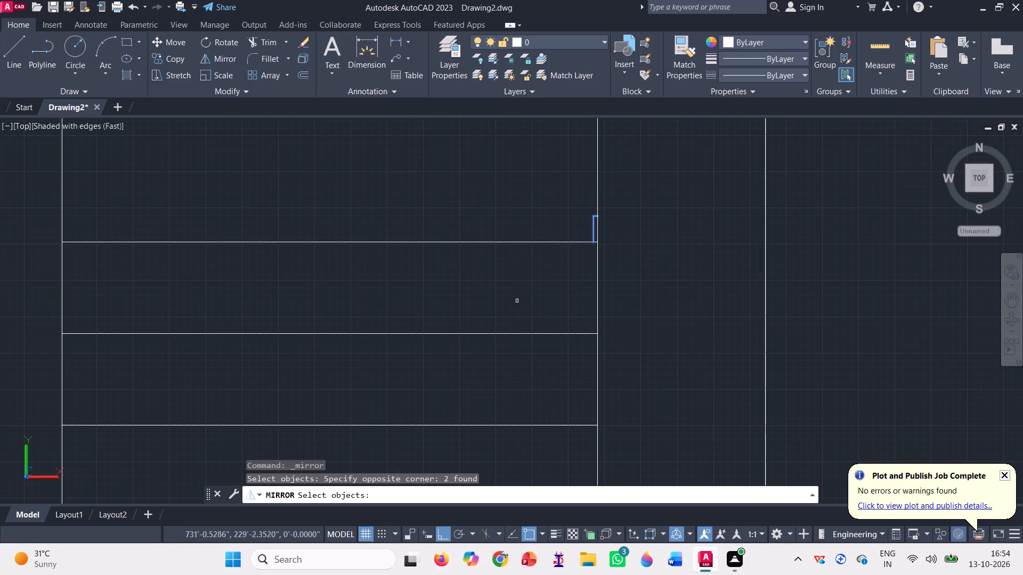
left_click(329, 243)
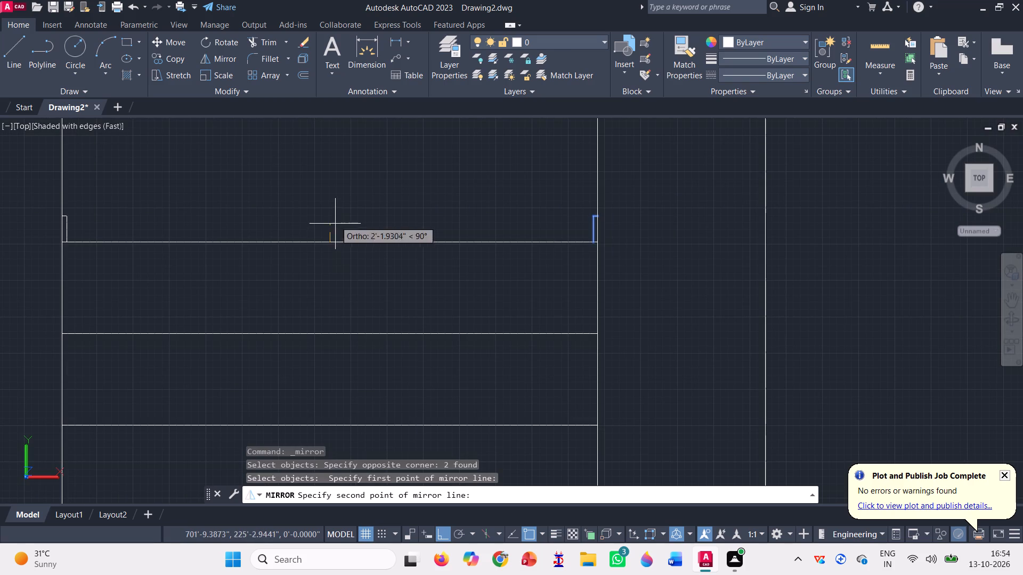
left_click(324, 147)
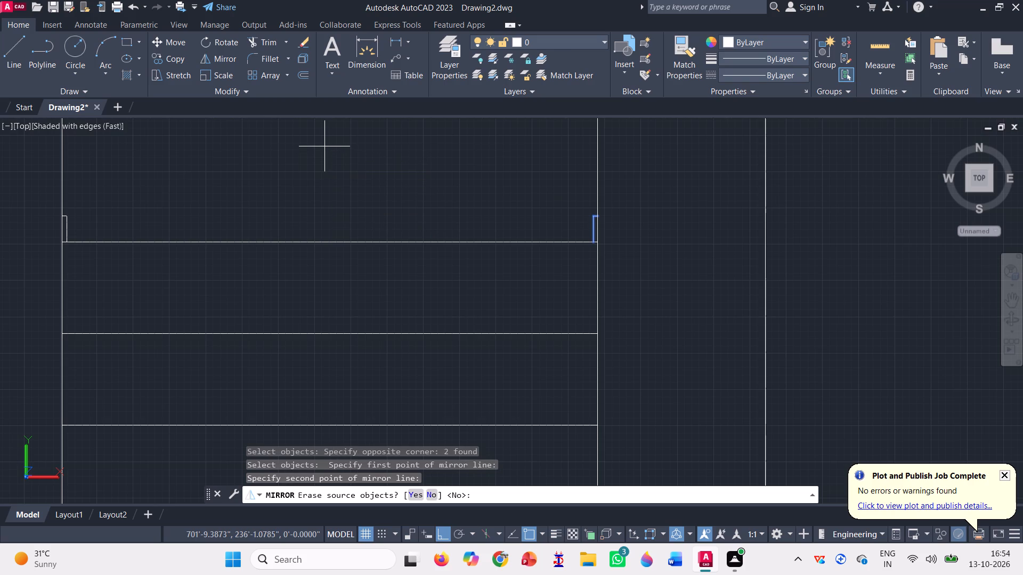
scroll(500, 199, "down", 2)
key("space")
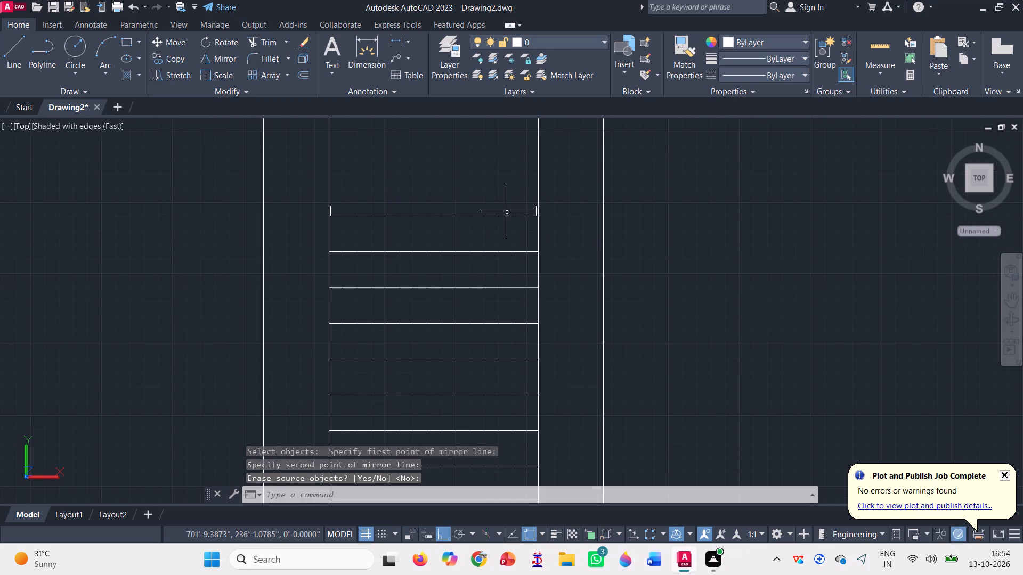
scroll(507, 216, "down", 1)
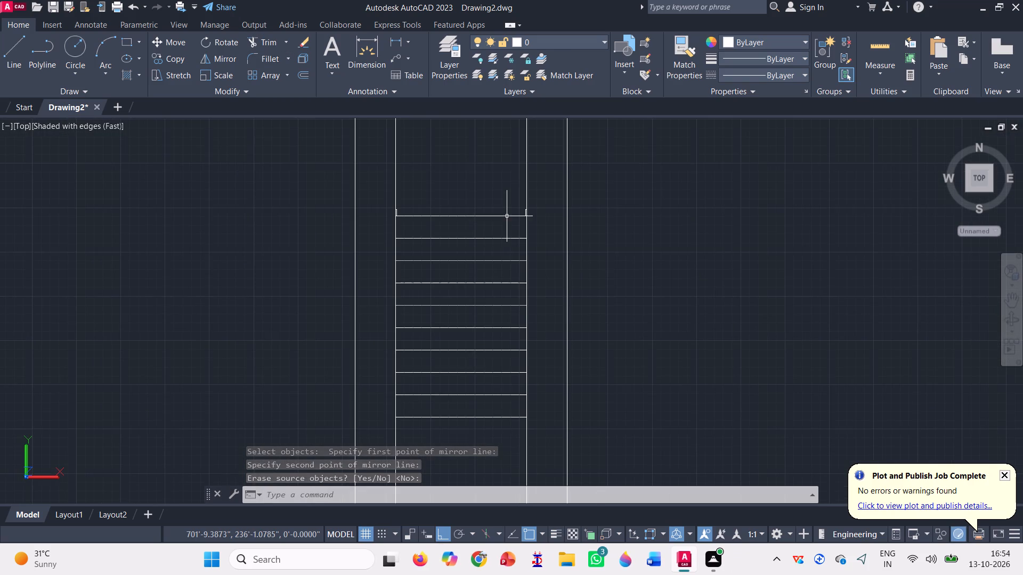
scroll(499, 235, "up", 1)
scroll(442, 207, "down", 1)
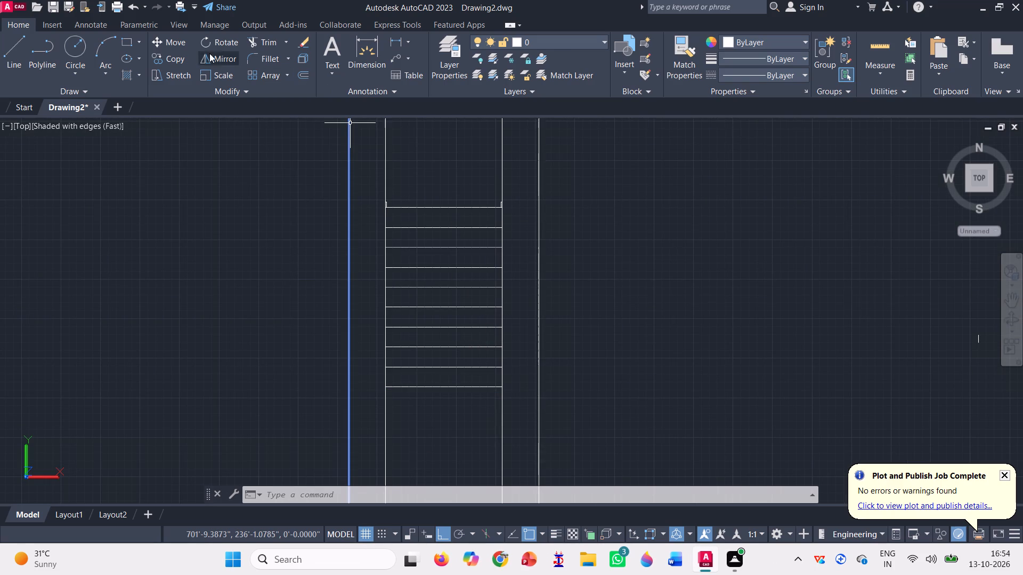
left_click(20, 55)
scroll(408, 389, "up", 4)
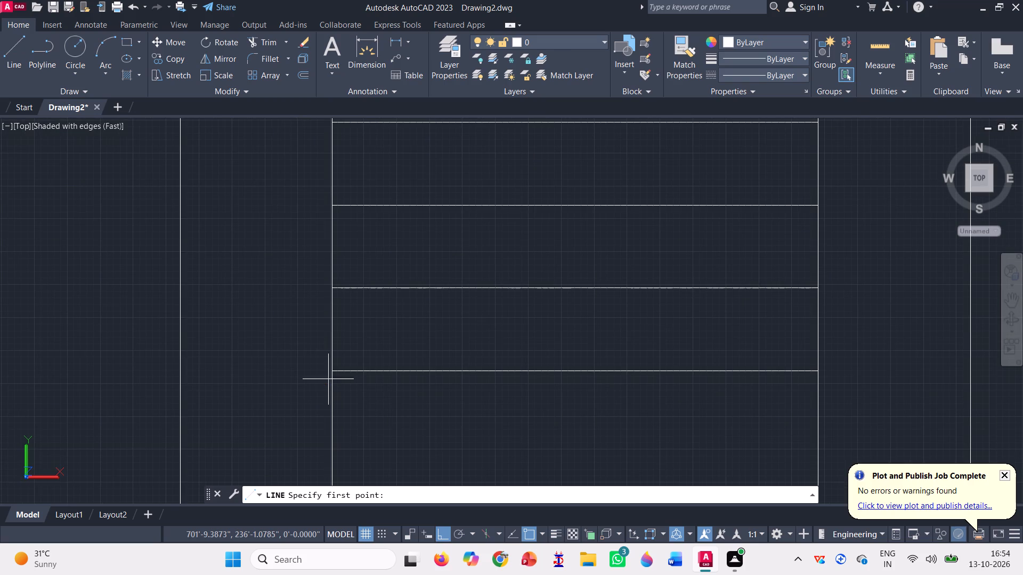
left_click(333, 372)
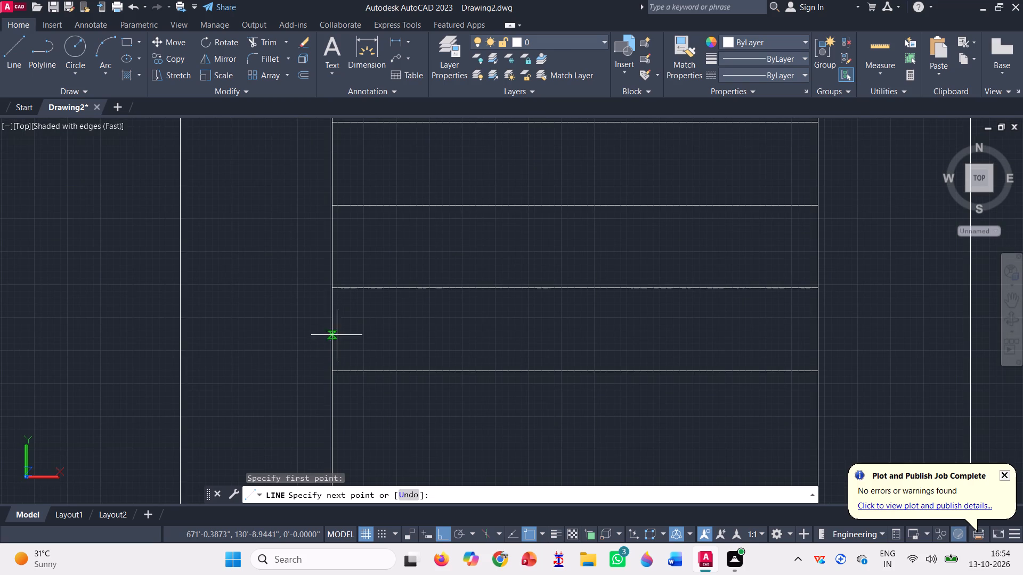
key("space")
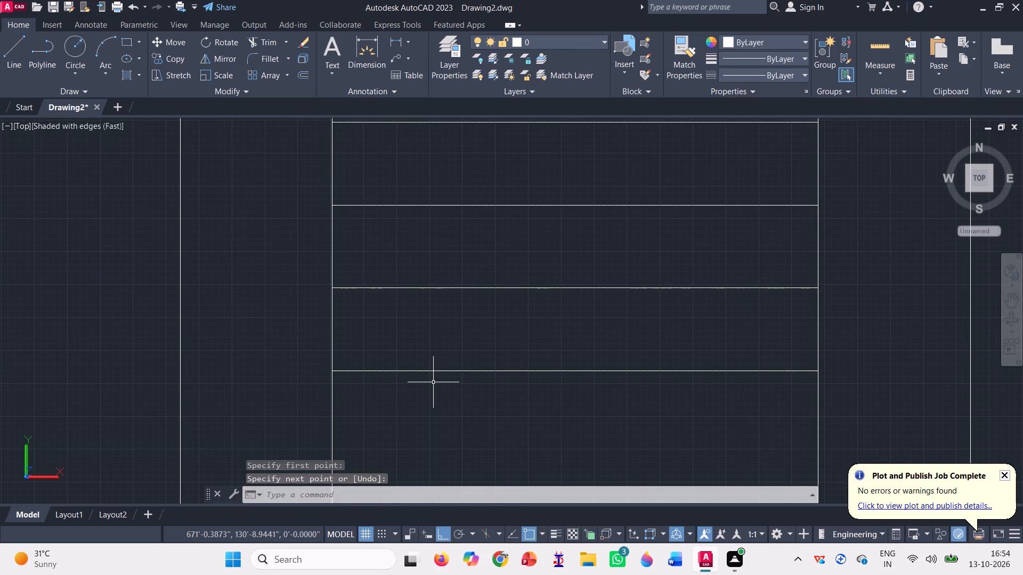
Draw a 10' vertical line upward from the lowest floor line's right endpoint.
key("l")
key("Return")
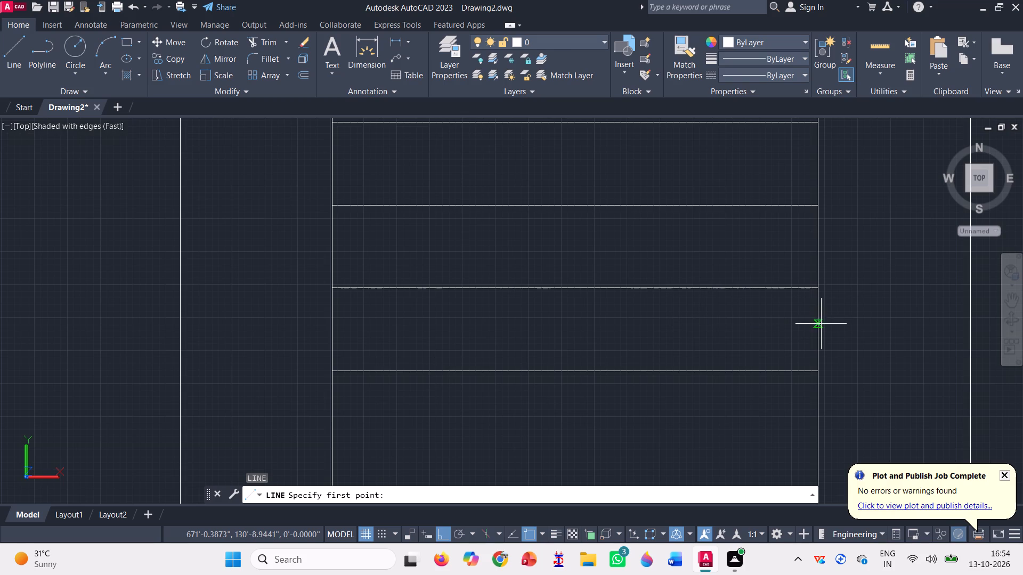
left_click(817, 372)
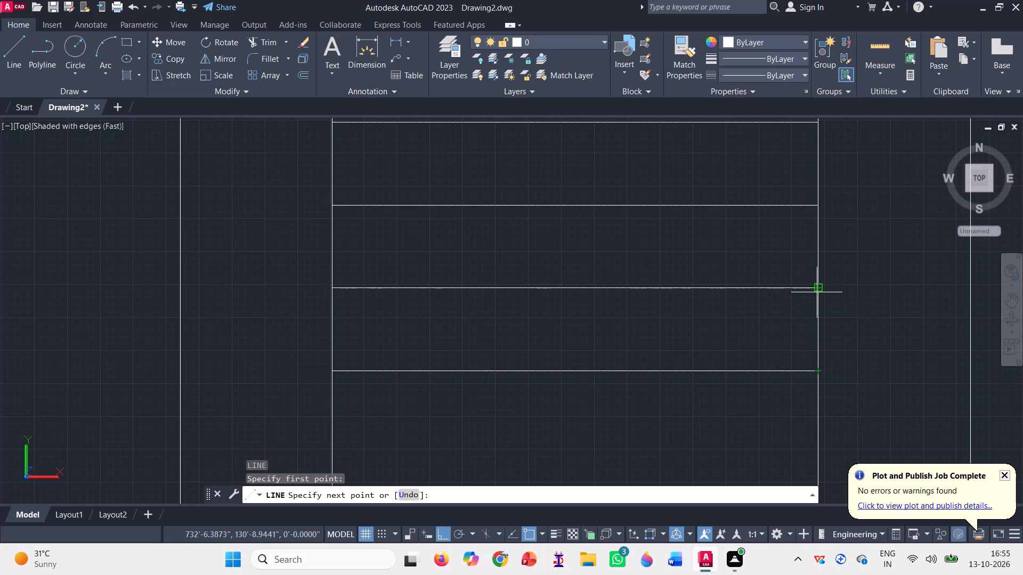
type("10'")
key("Return")
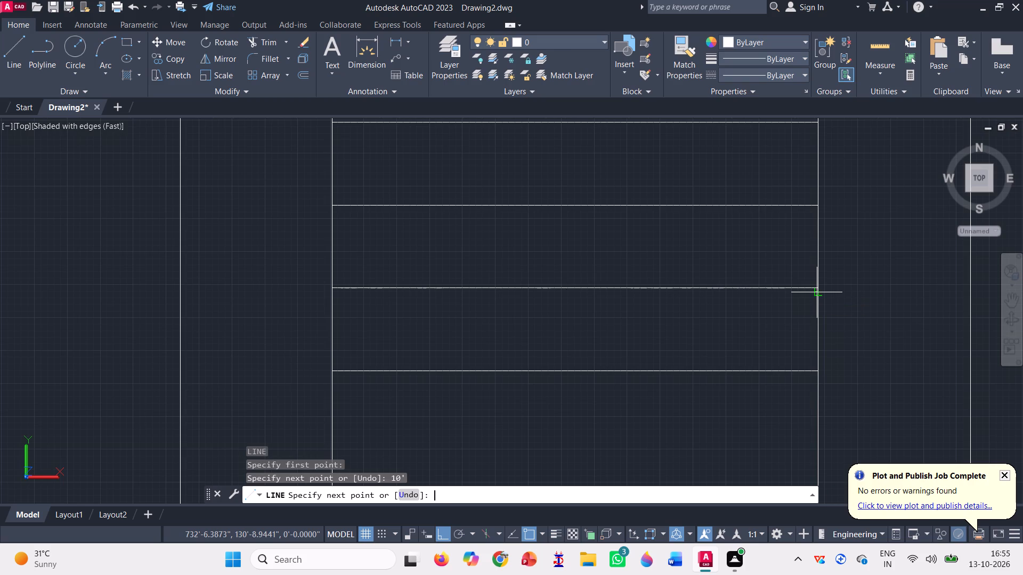
key("Return")
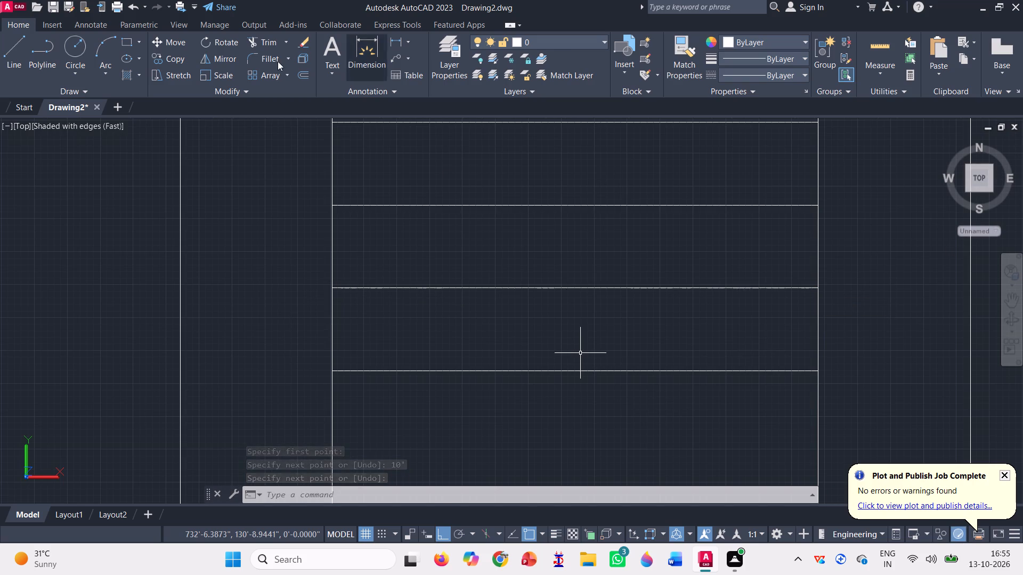
Draw a horizontal line from the midpoint of the 10' vertical line across to the left inner construction line.
left_click(15, 51)
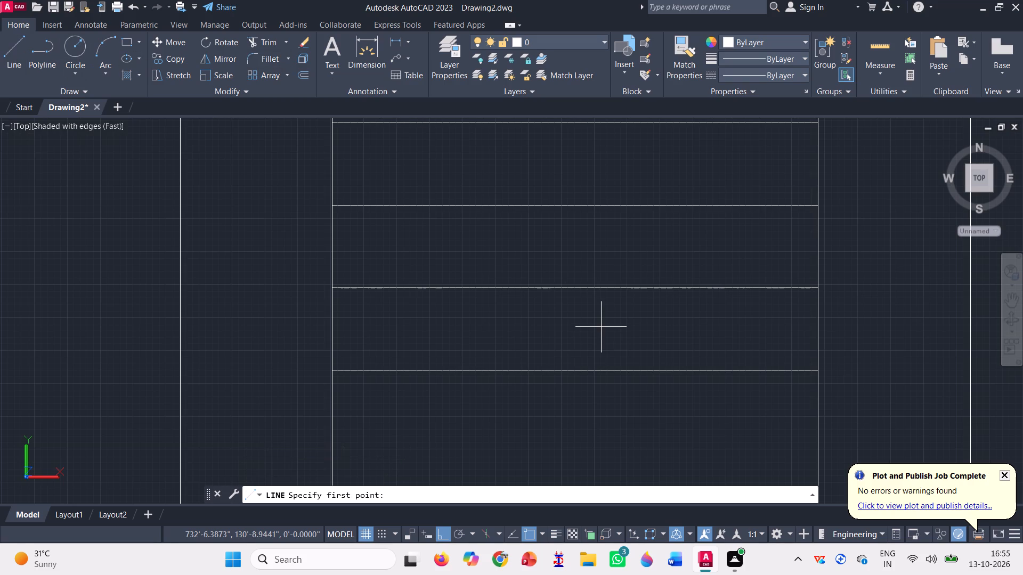
left_click(819, 328)
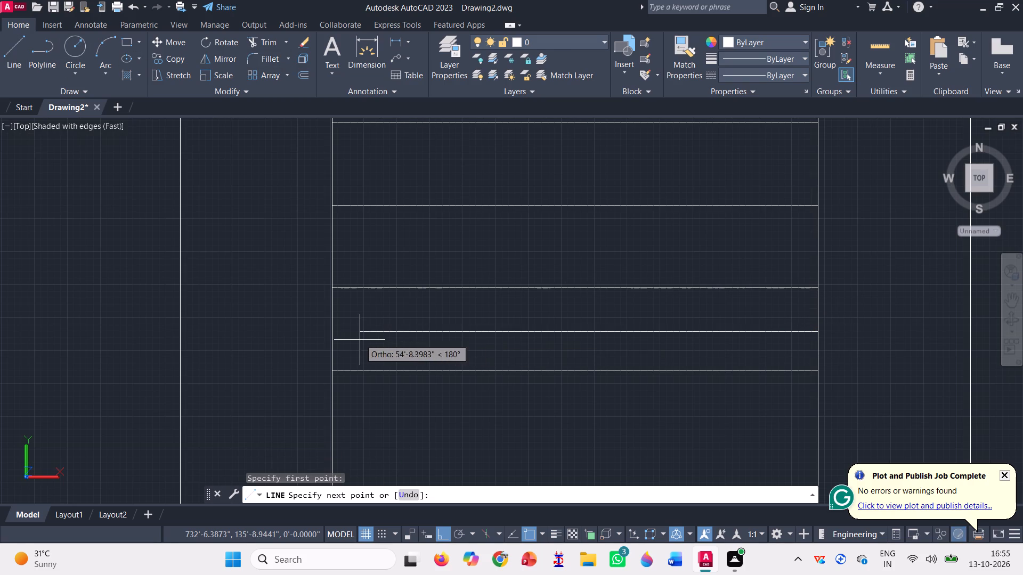
left_click(328, 331)
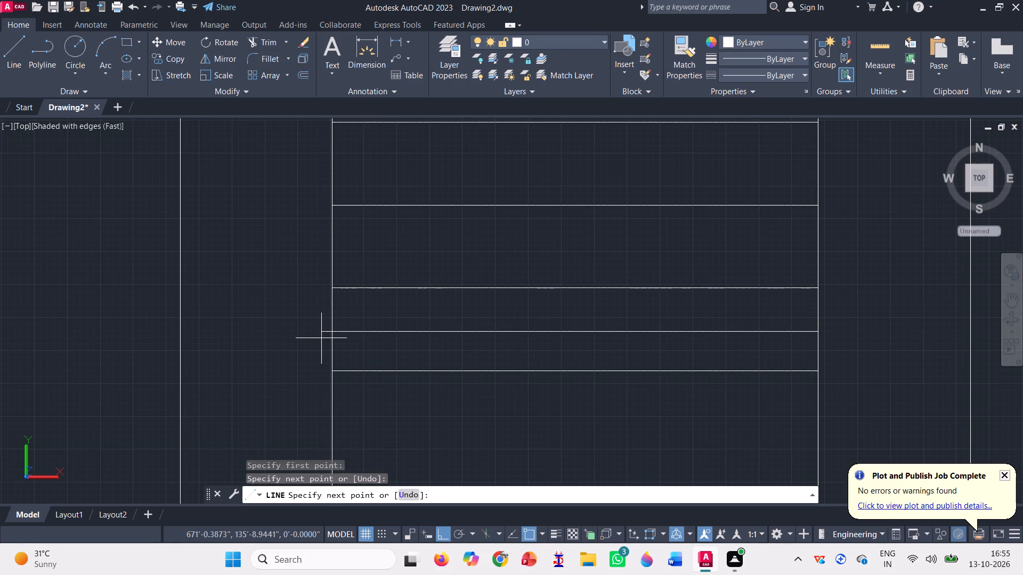
key("space")
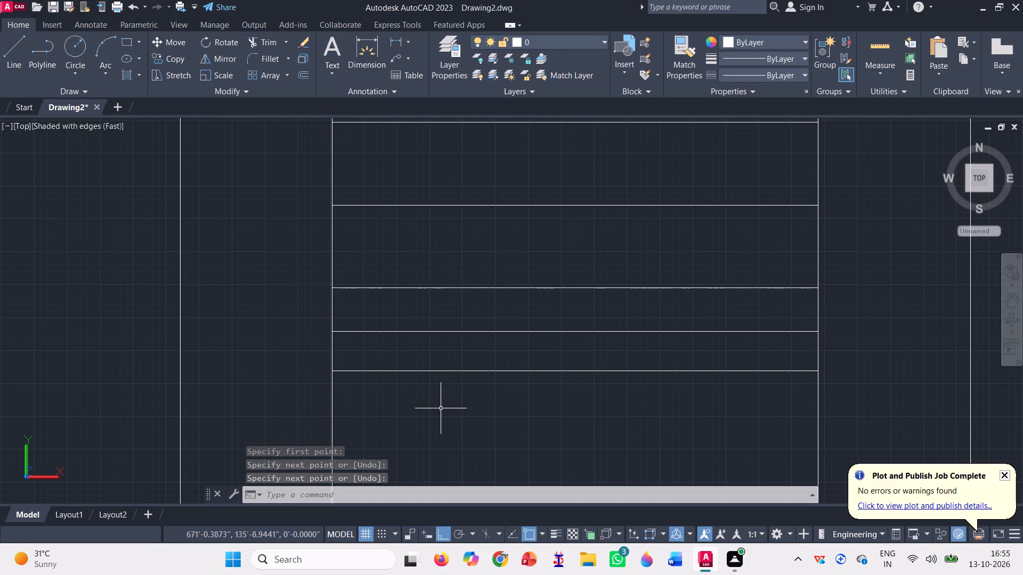
Draw an opening about 13' wide and 5' high, up from the lowest floor line, along the intermediate line, and back down.
scroll(460, 393, "down", 3)
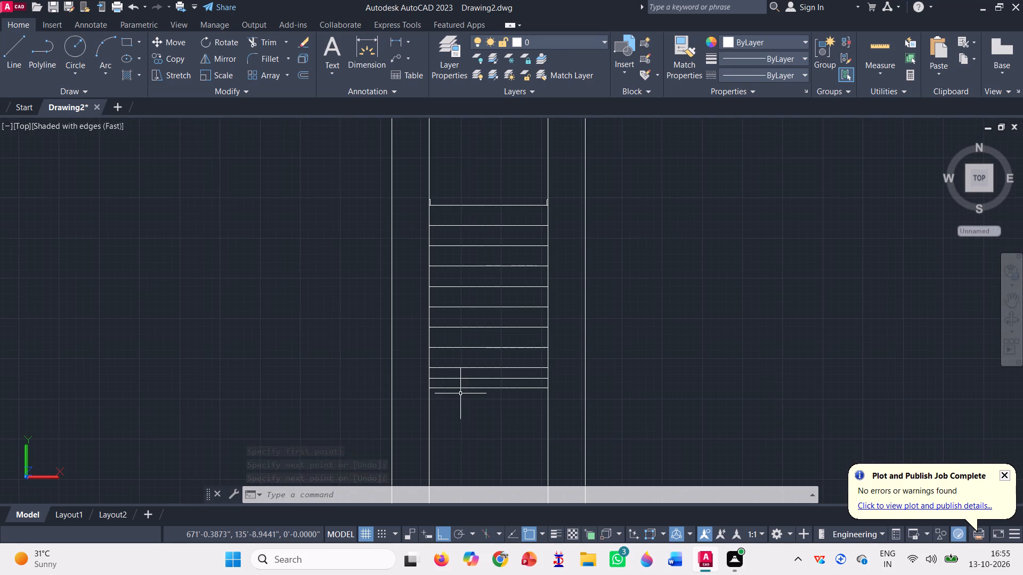
left_click(10, 61)
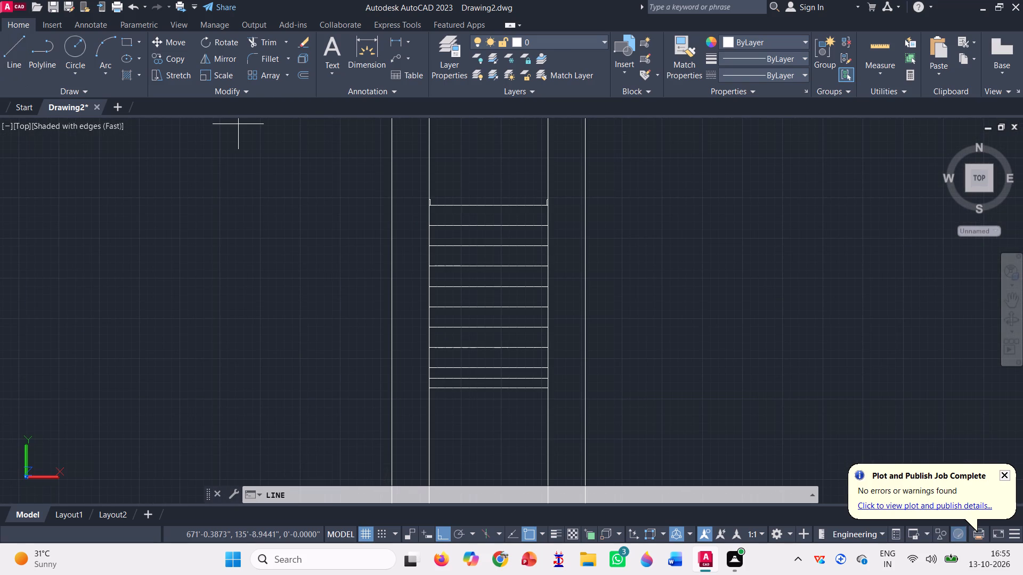
scroll(494, 364, "up", 3)
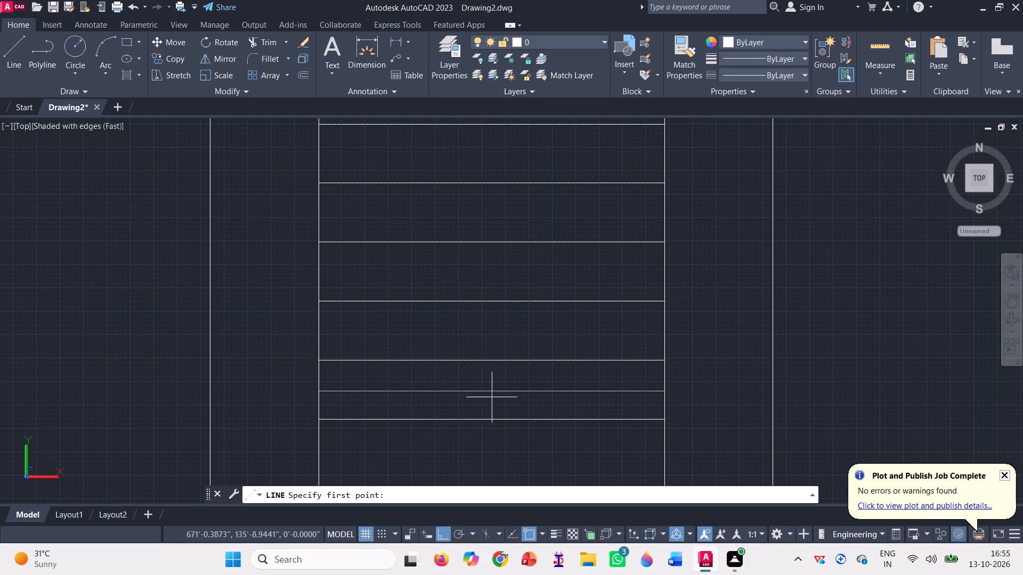
left_click(433, 419)
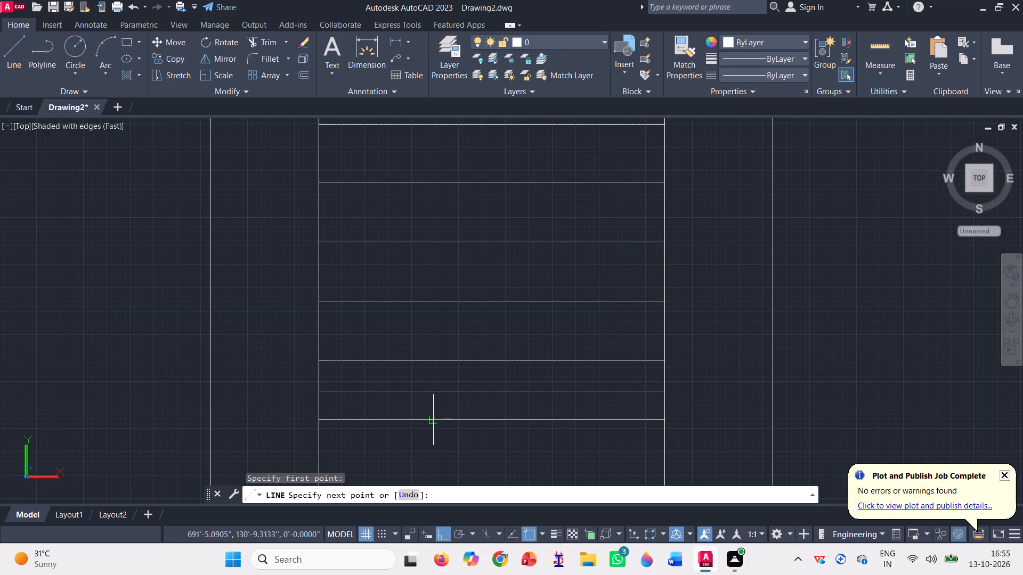
left_click(430, 394)
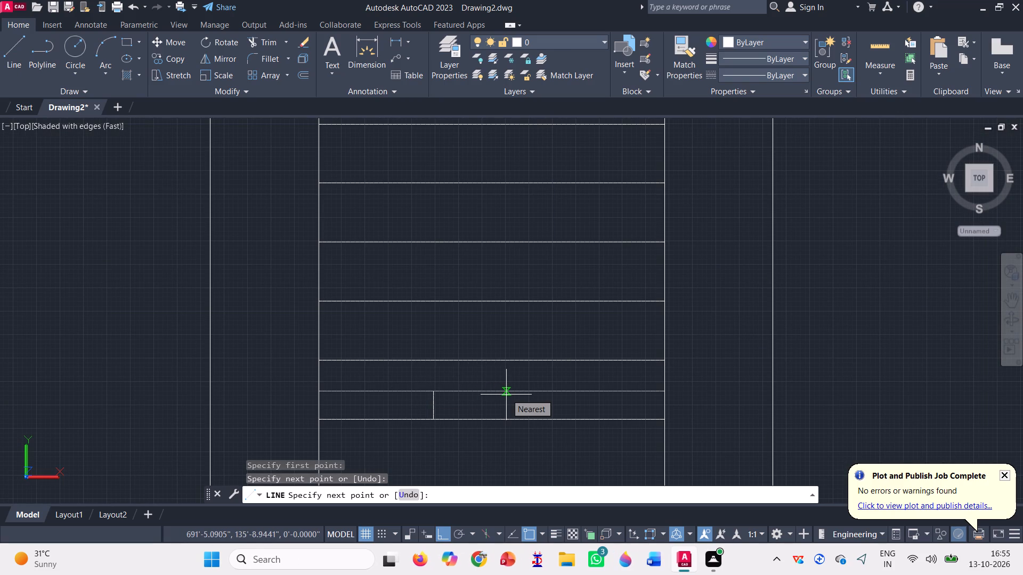
left_click(506, 394)
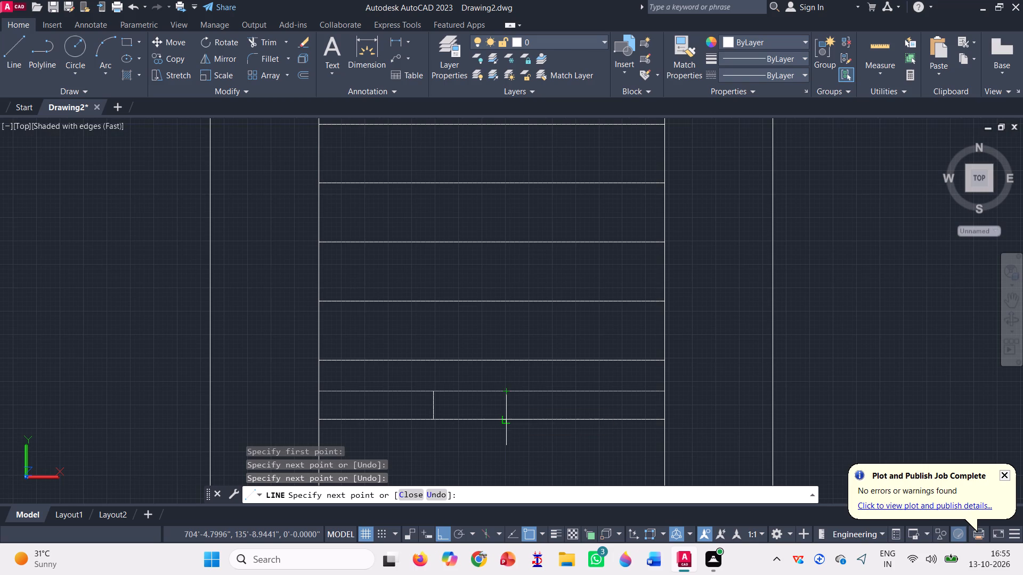
left_click(509, 420)
key("space")
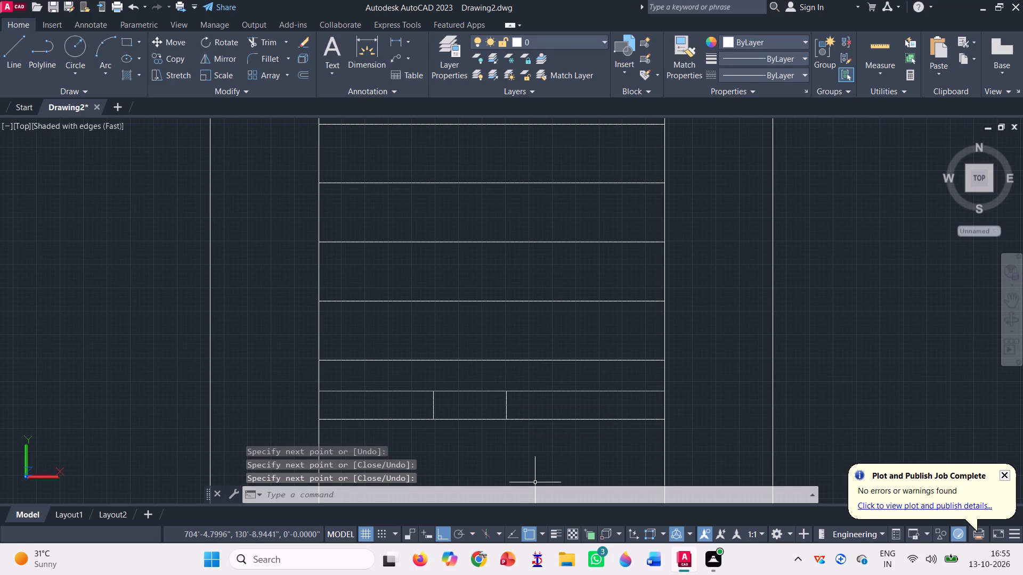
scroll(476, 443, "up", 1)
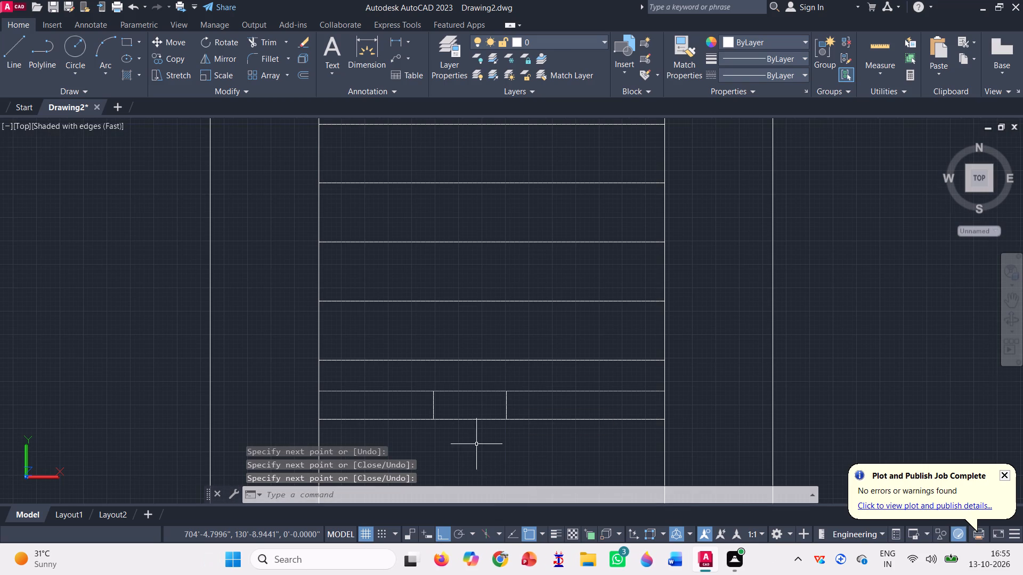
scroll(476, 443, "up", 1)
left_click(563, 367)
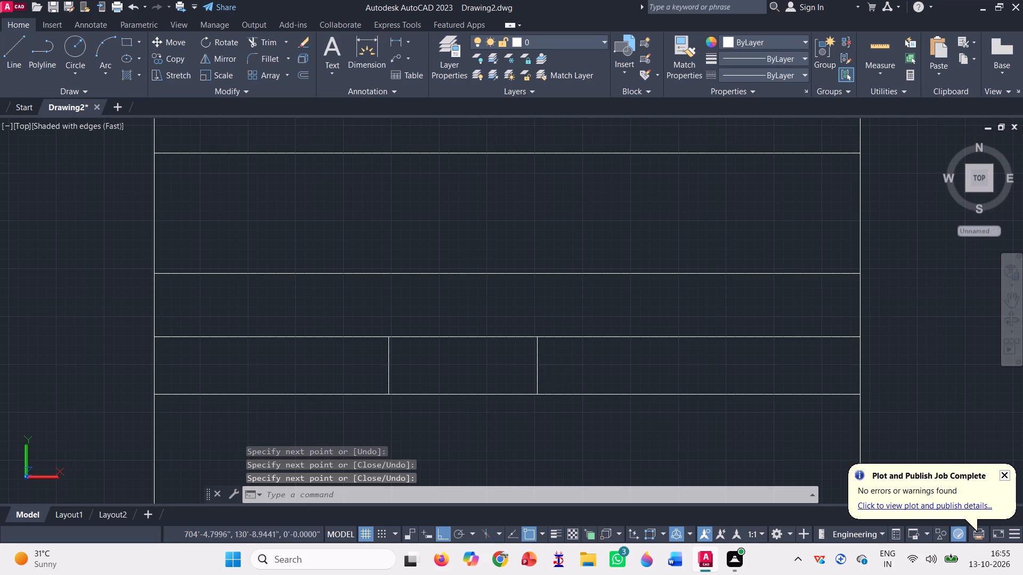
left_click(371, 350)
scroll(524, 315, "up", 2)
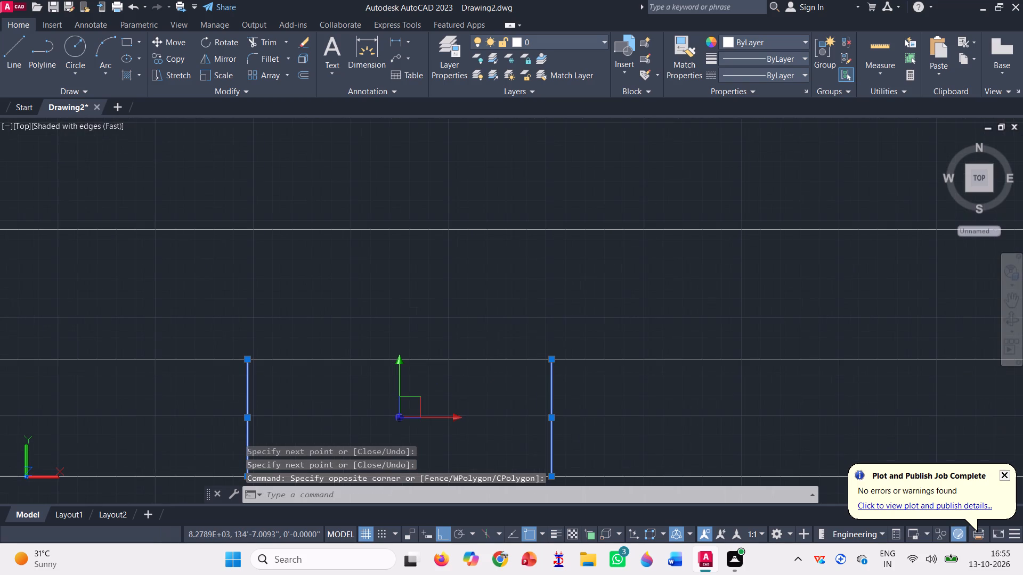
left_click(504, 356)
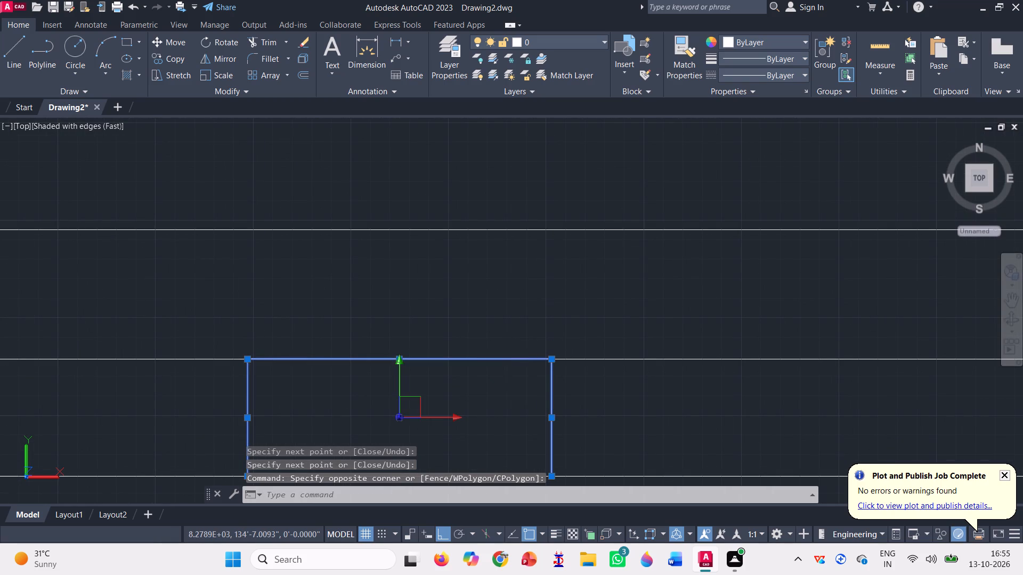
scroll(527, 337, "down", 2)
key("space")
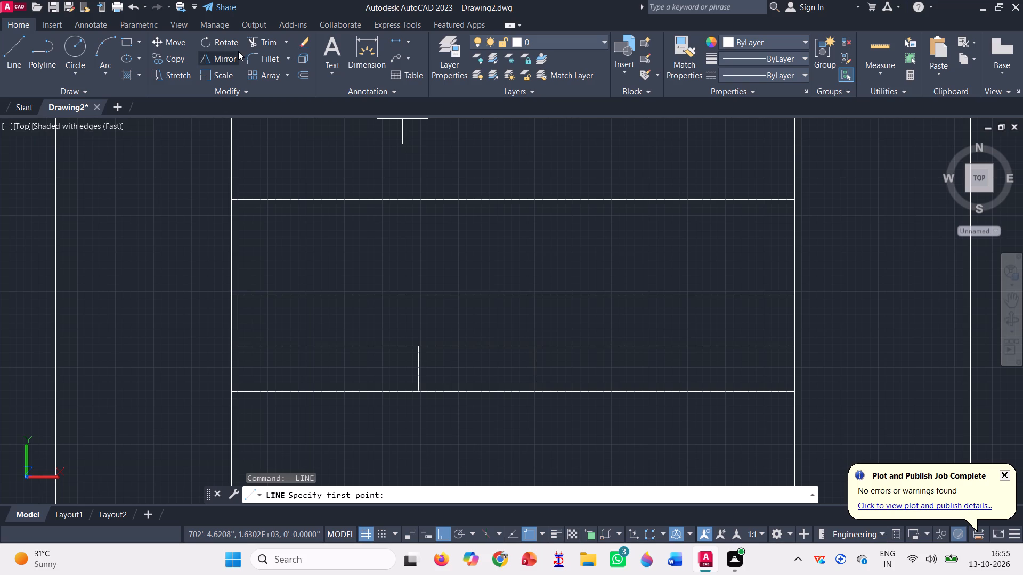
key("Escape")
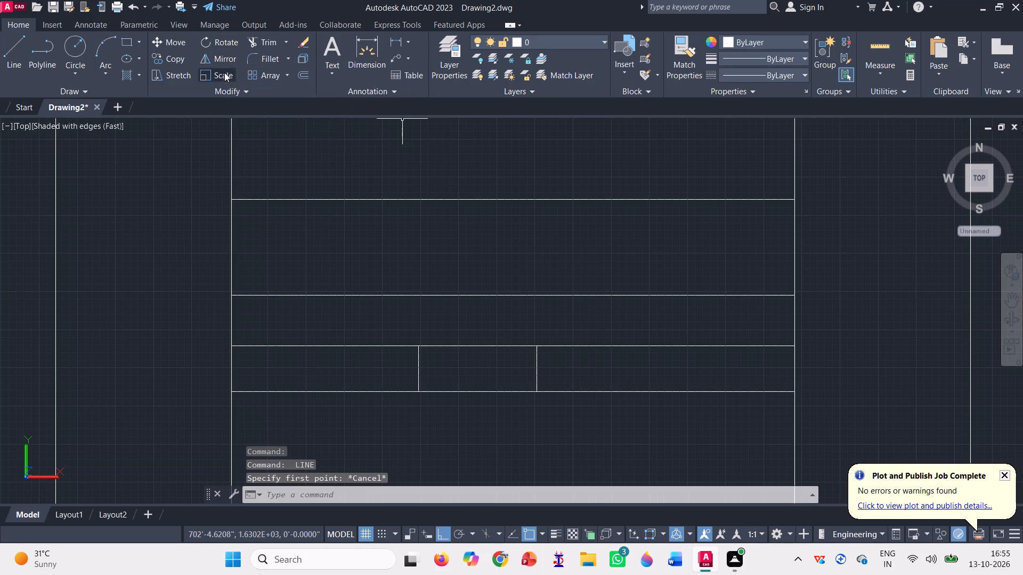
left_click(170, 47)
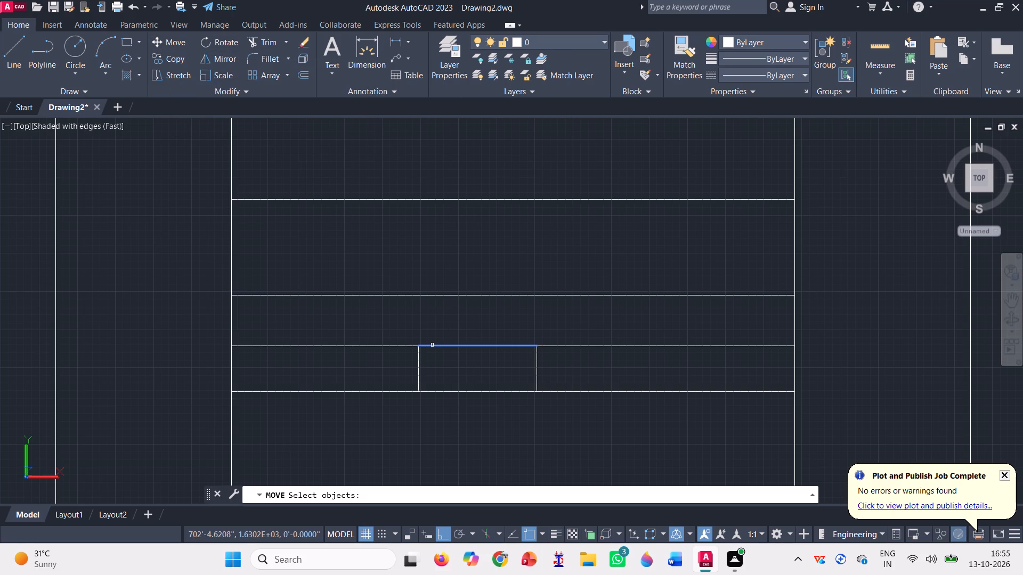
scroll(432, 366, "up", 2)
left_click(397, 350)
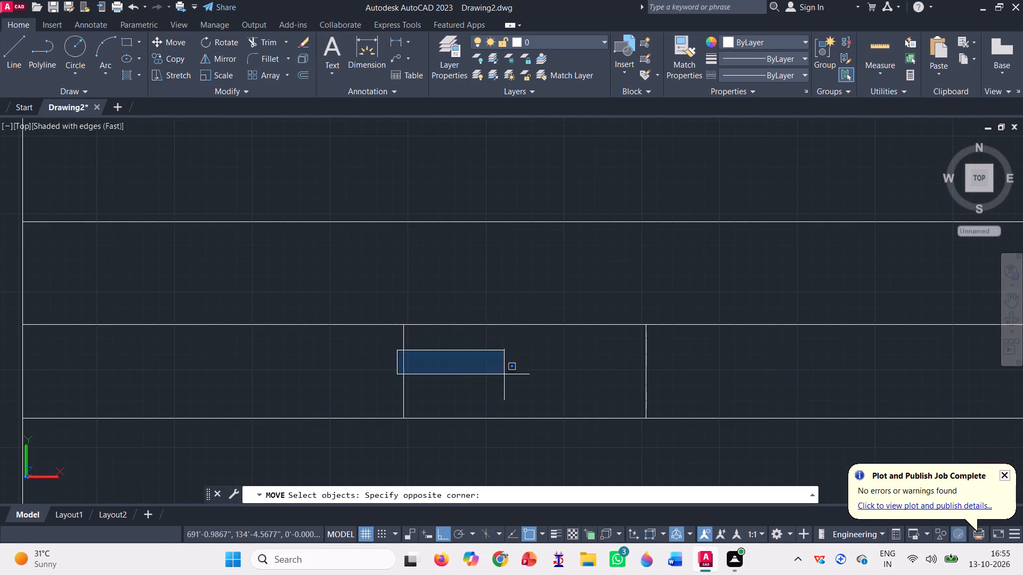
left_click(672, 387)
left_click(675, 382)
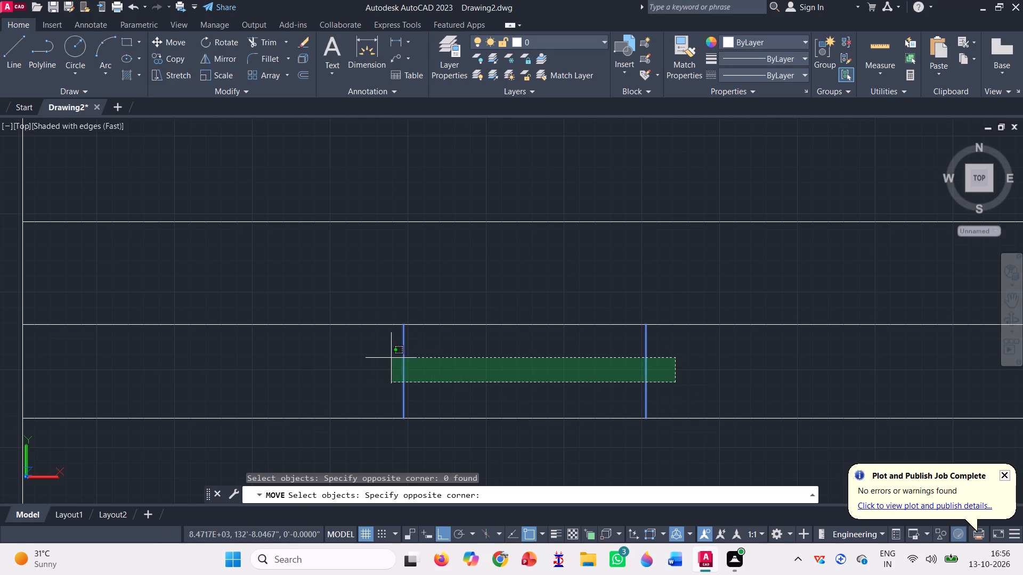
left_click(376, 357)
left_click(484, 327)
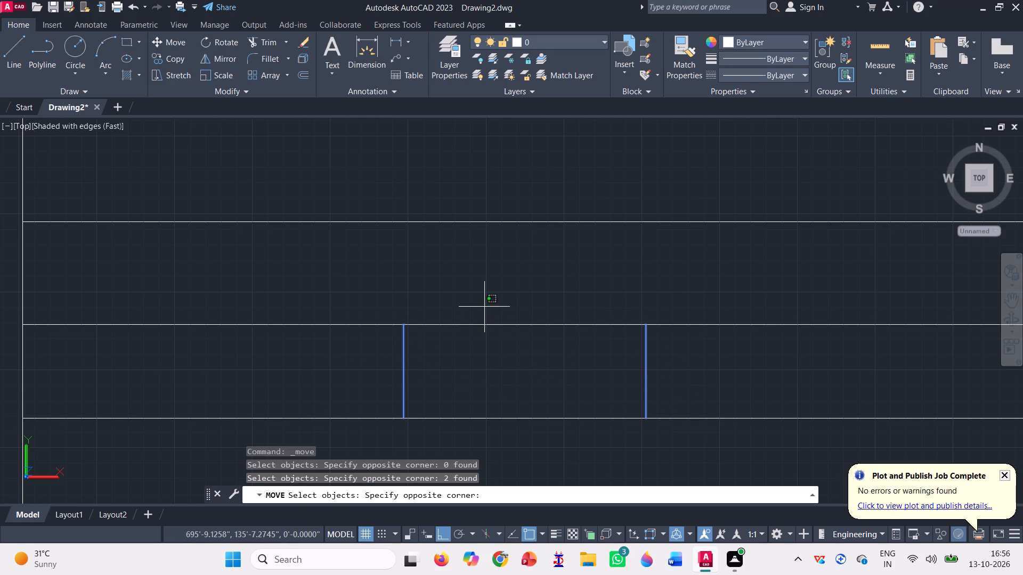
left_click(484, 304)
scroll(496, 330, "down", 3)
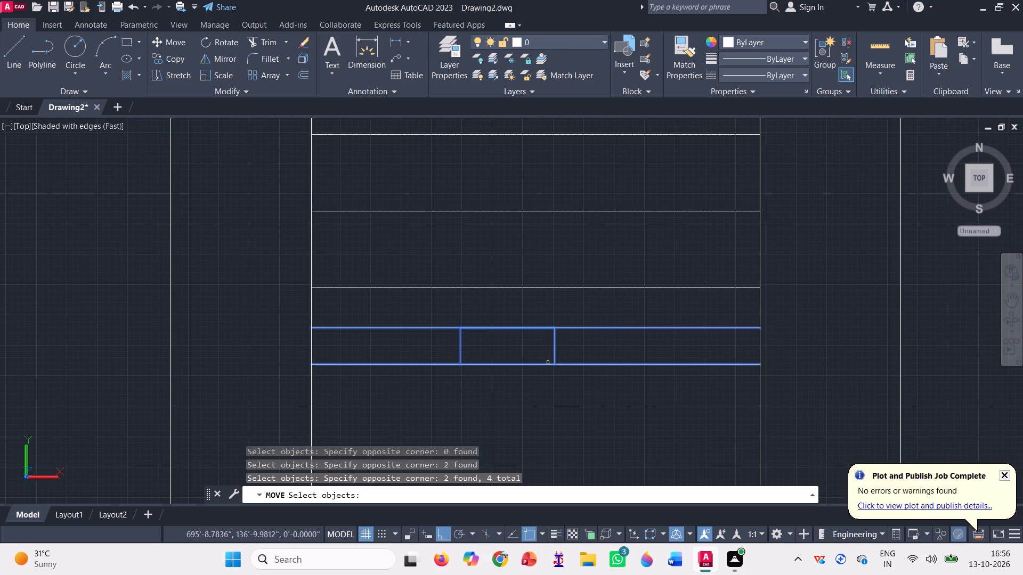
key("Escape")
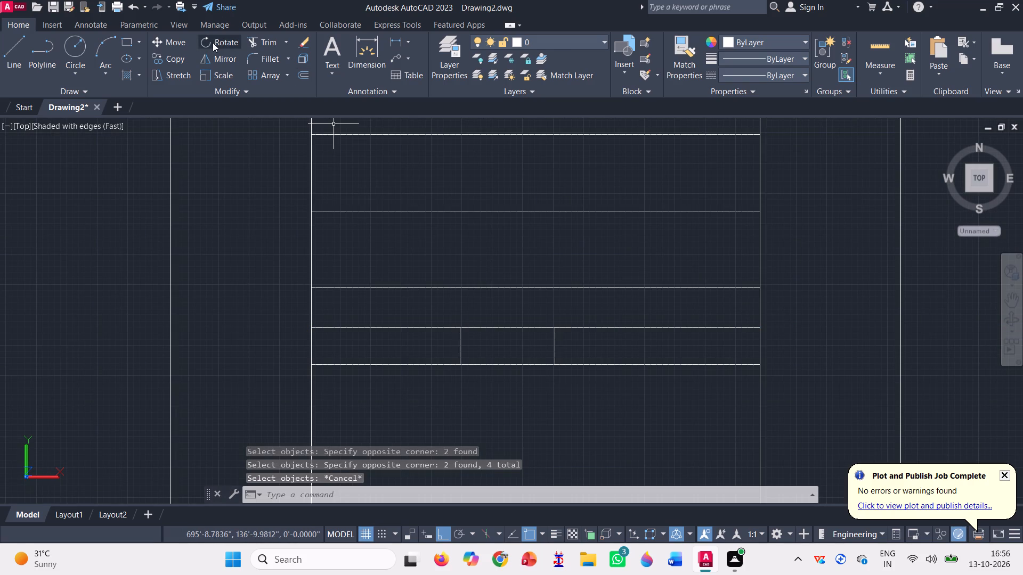
Move the three-line opening horizontally by its top line's midpoint to the midpoint of the intermediate line in the lowest storey.
left_click(173, 43)
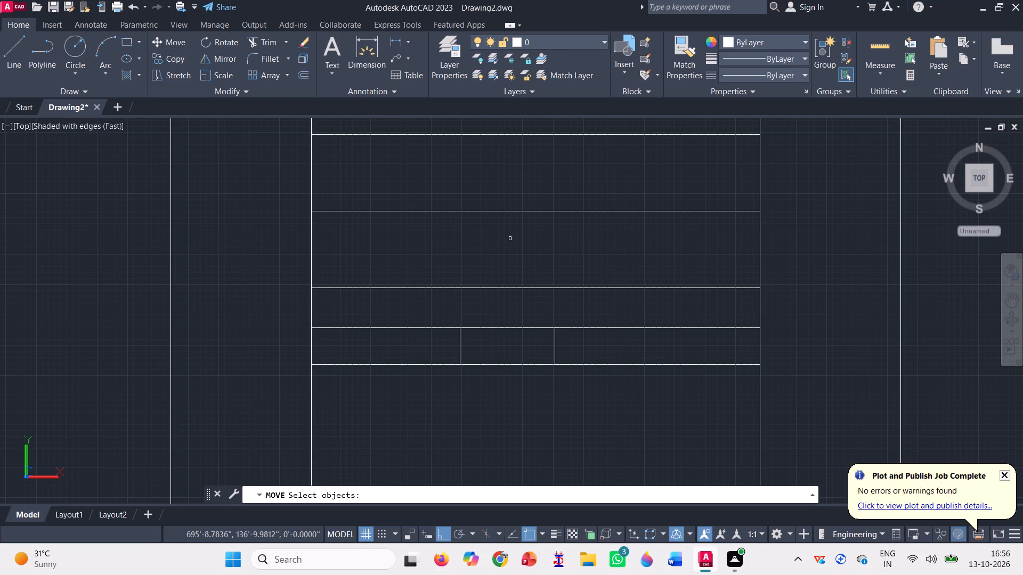
scroll(477, 336, "up", 2)
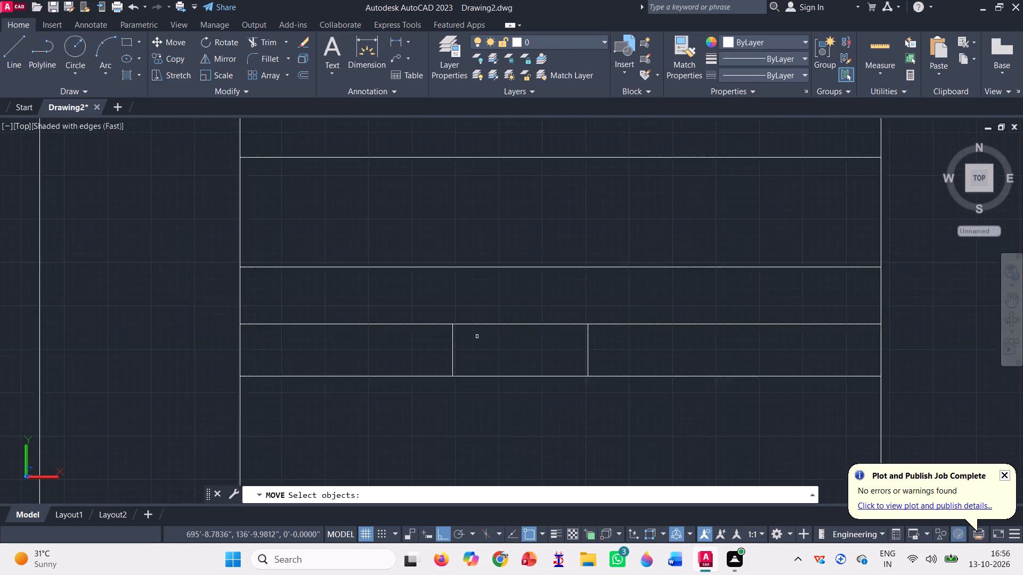
left_click(665, 368)
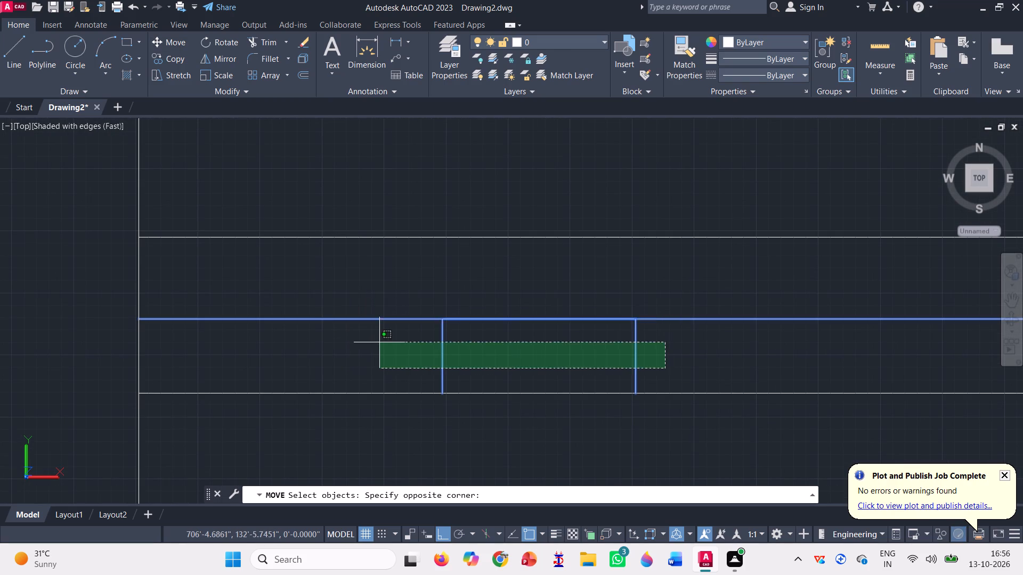
left_click(379, 342)
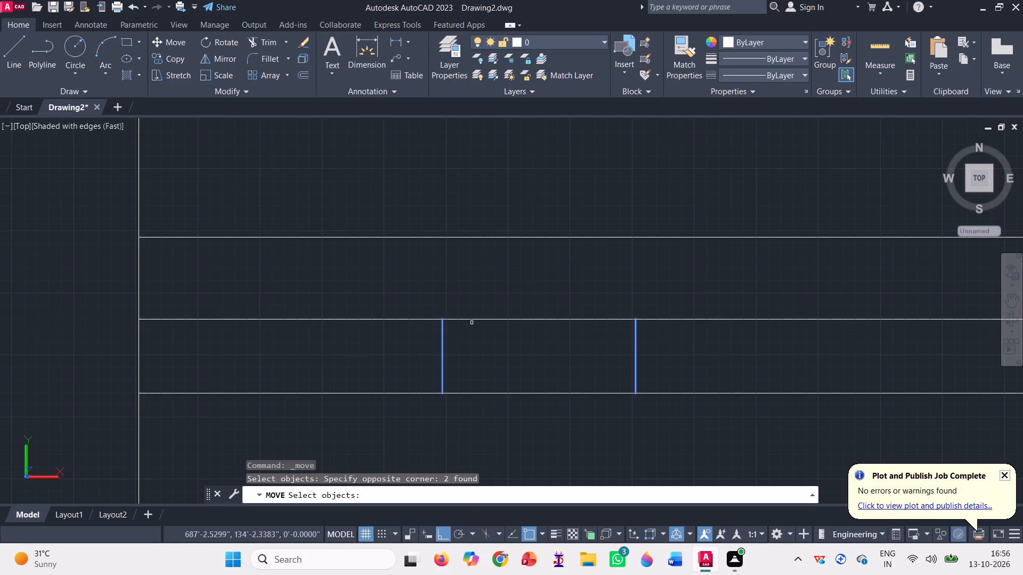
left_click(478, 318)
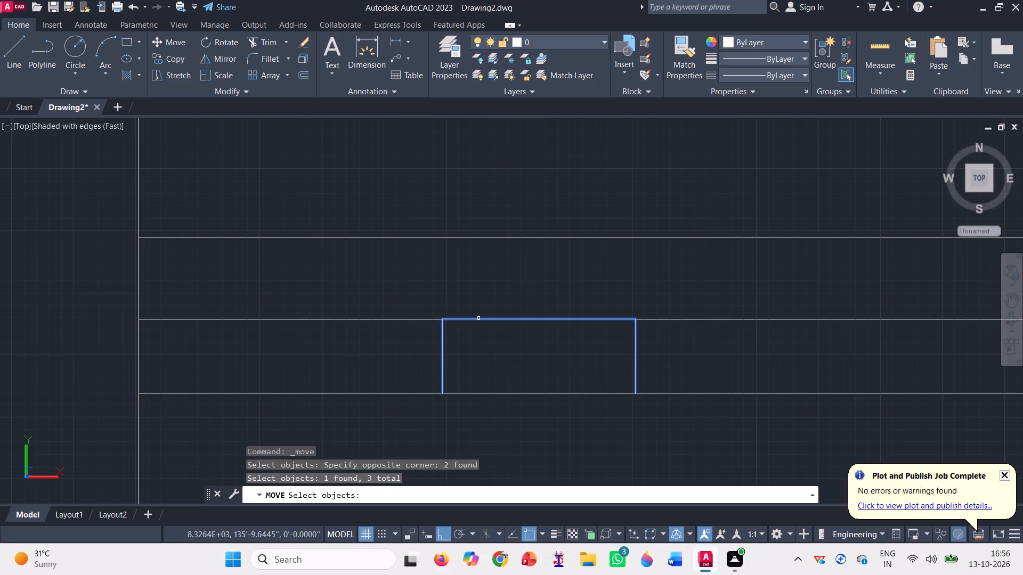
key("space")
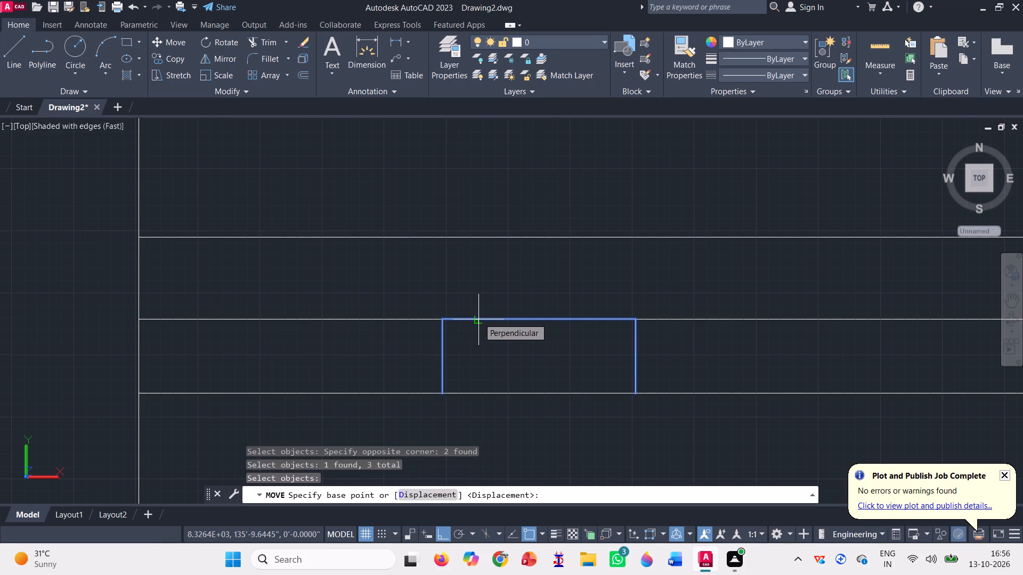
left_click(538, 317)
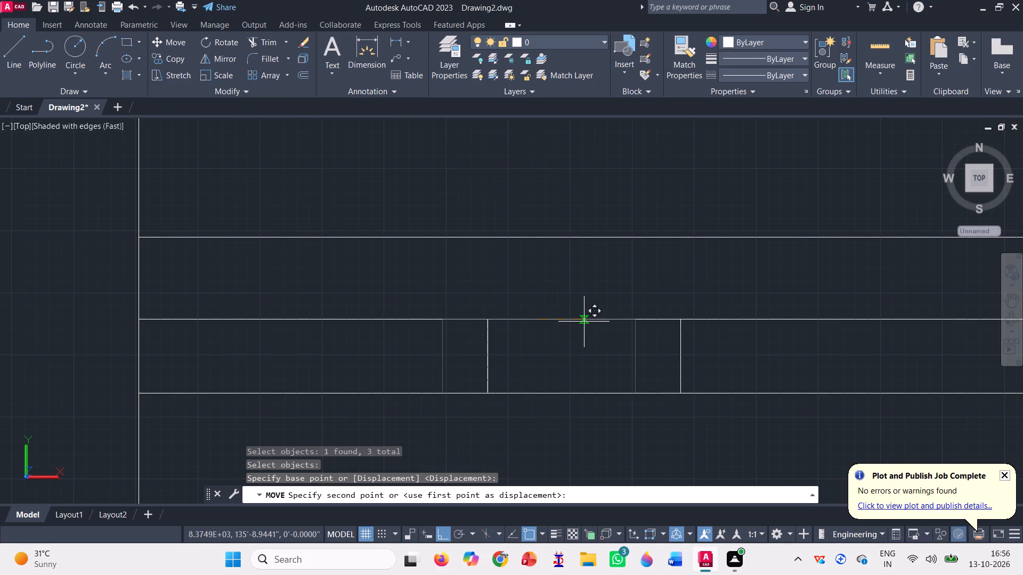
left_click(595, 315)
scroll(595, 315, "down", 3)
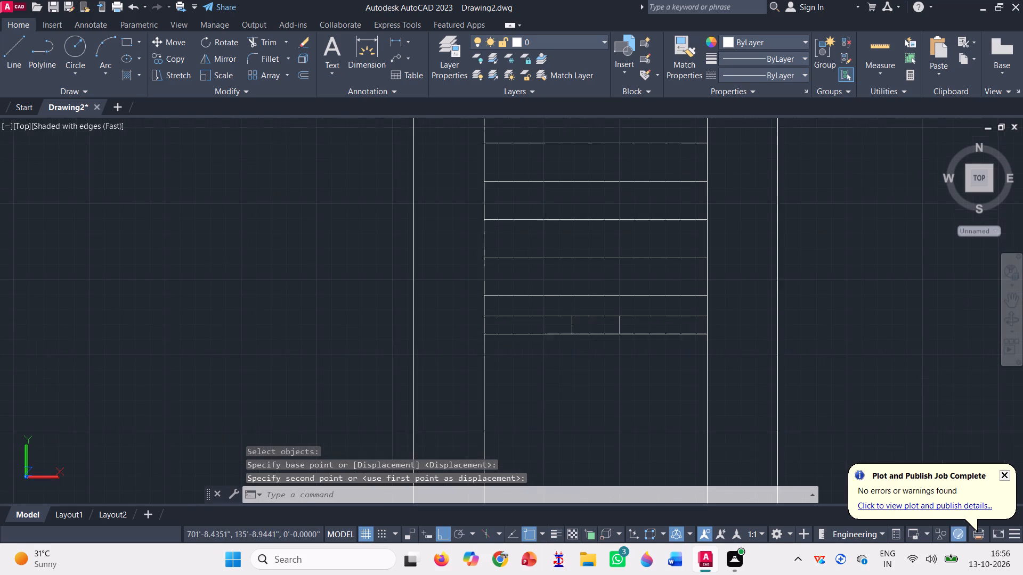
key("Escape")
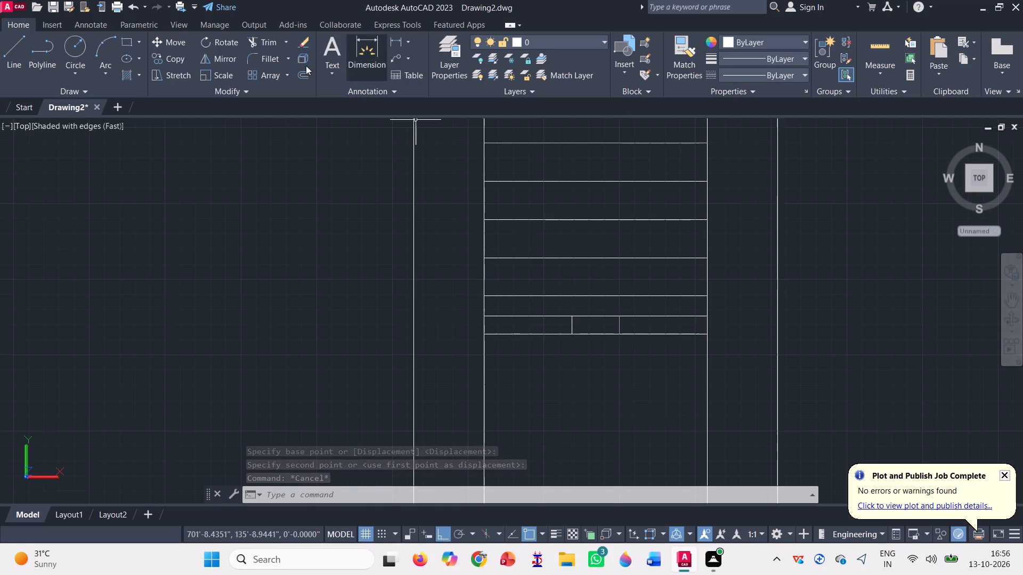
Trim away both overlapping horizontal segments between the opening's two vertical sides, leaving its top open.
left_click(252, 43)
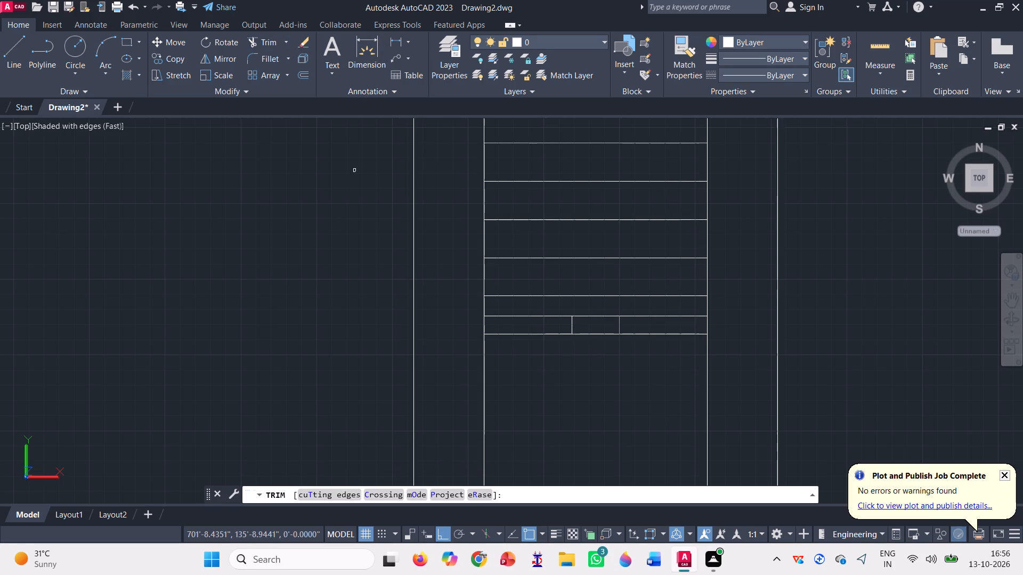
scroll(591, 318, "up", 2)
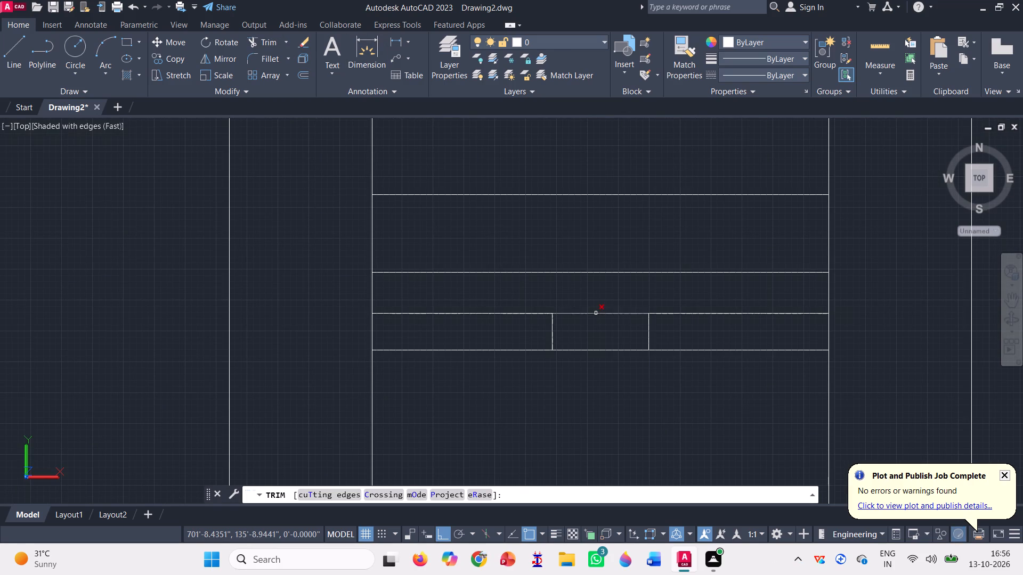
left_click(596, 313)
left_click(596, 313)
scroll(596, 313, "down", 3)
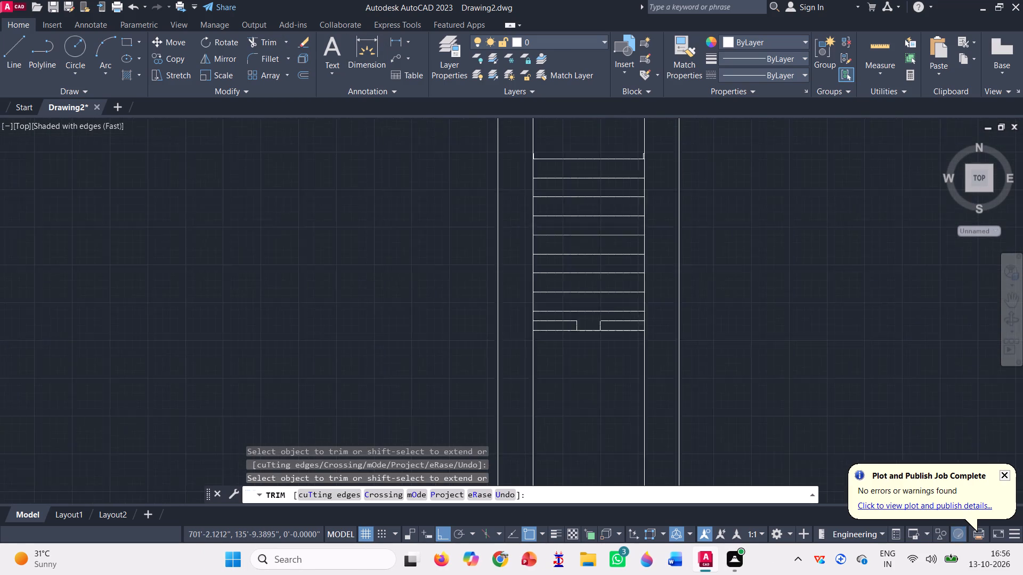
scroll(573, 334, "down", 2)
key("Escape")
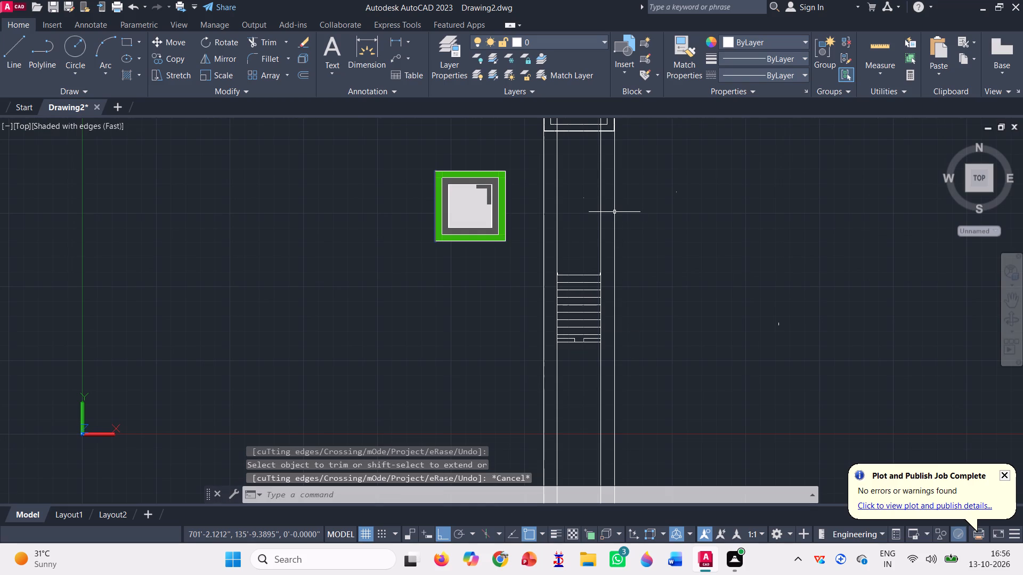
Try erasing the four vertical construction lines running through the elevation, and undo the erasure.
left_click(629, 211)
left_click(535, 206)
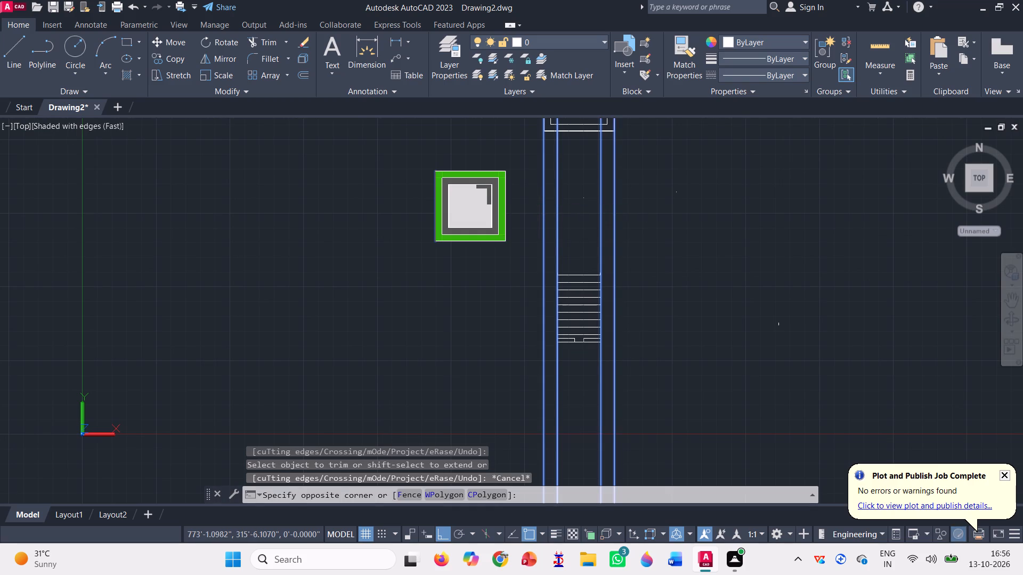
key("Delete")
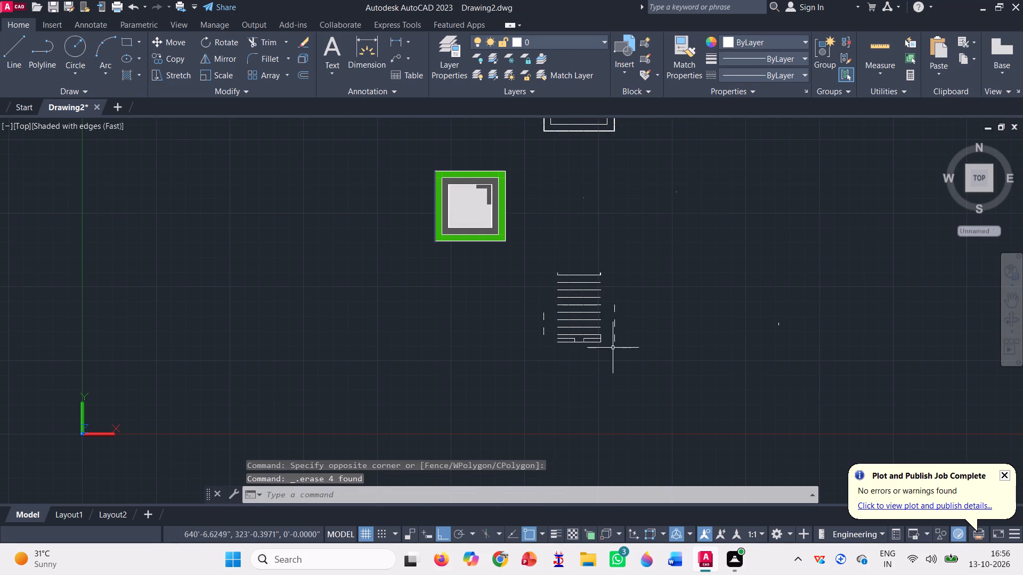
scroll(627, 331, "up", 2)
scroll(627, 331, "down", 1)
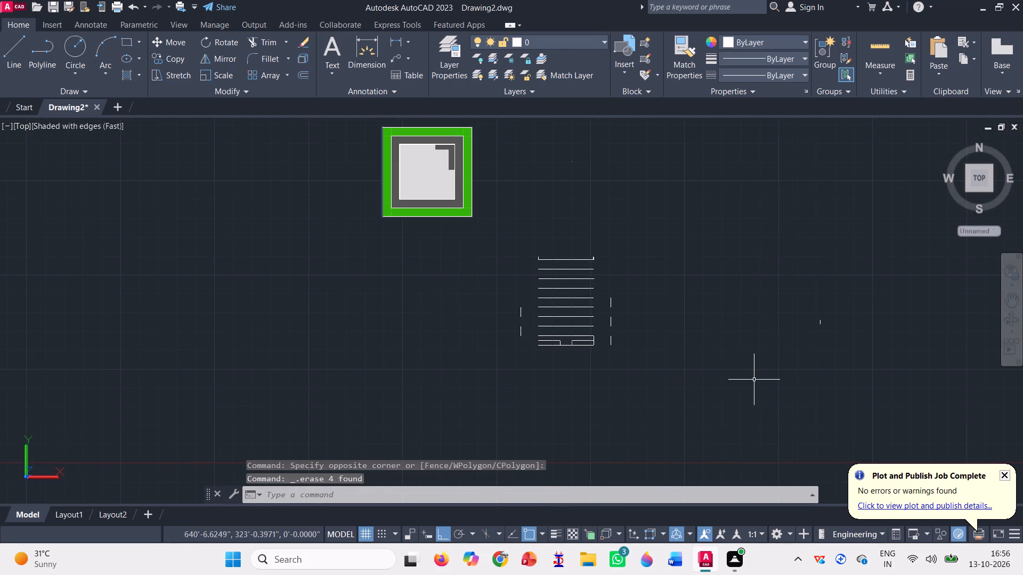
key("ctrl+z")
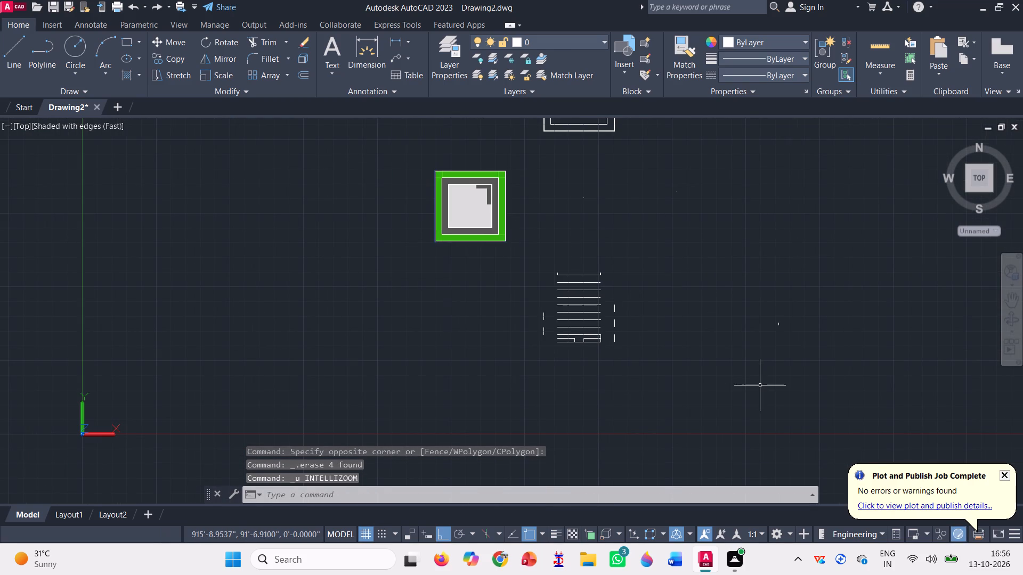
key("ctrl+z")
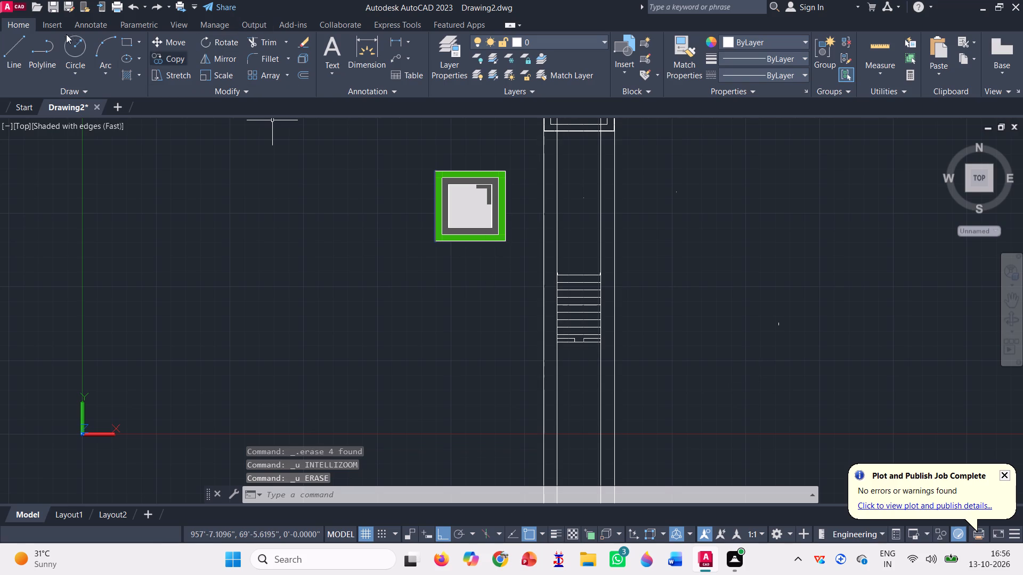
Draw the left outer wall line from the lowest floor line's left end up to the left roof parapet's outer top corner.
left_click(8, 56)
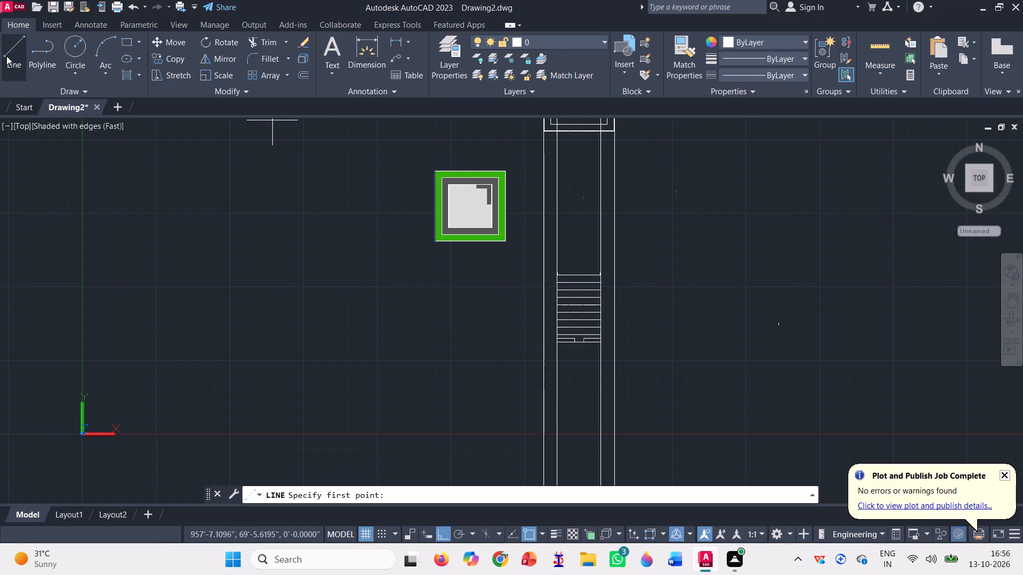
scroll(551, 334, "up", 3)
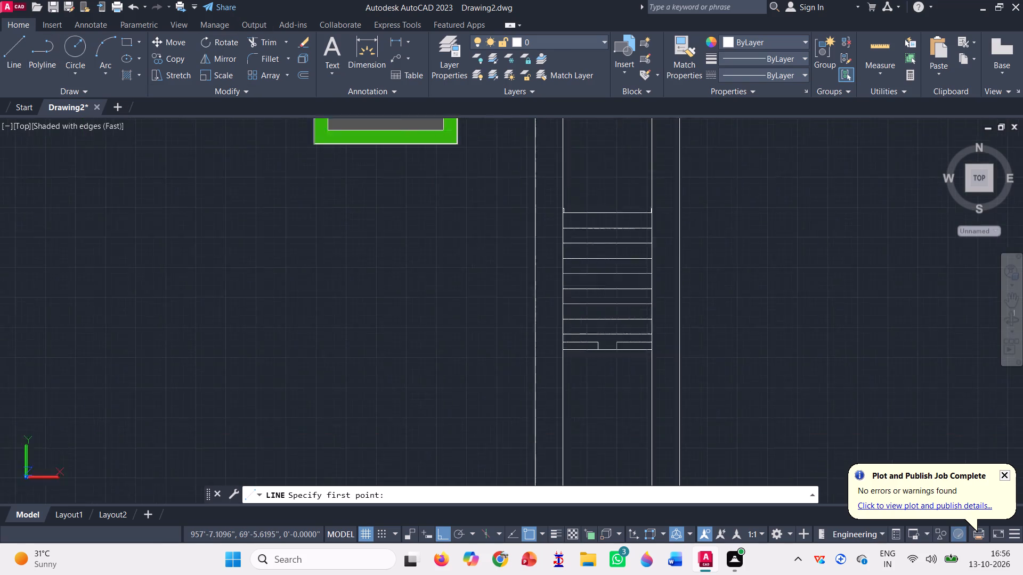
scroll(561, 339, "up", 2)
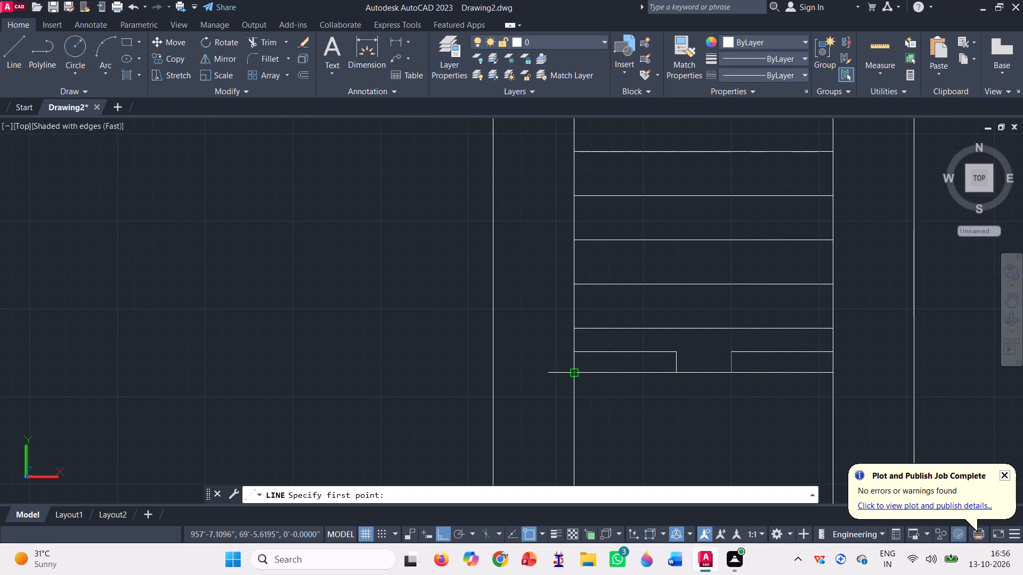
left_click(571, 371)
scroll(538, 410, "down", 2)
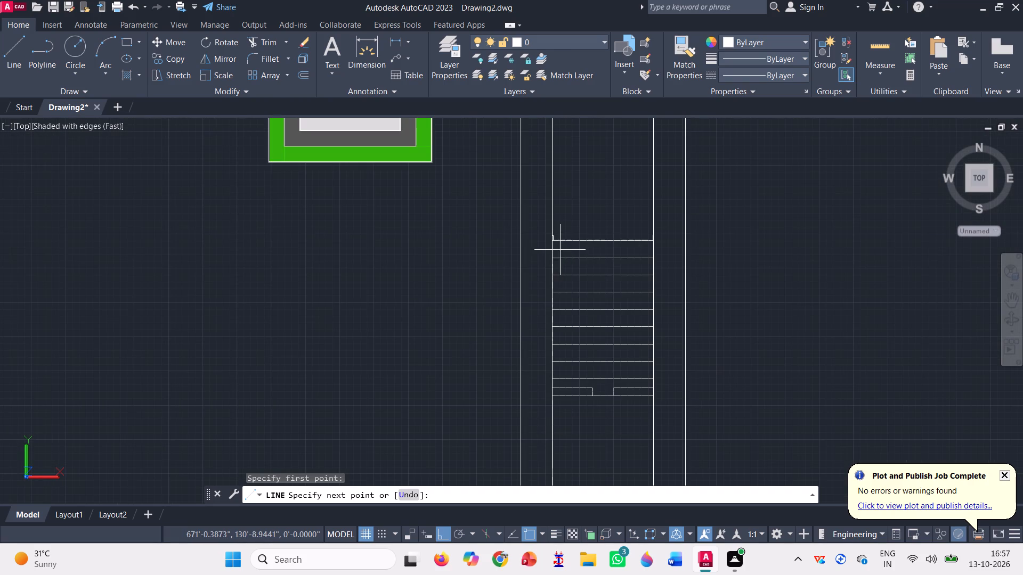
scroll(556, 246, "up", 5)
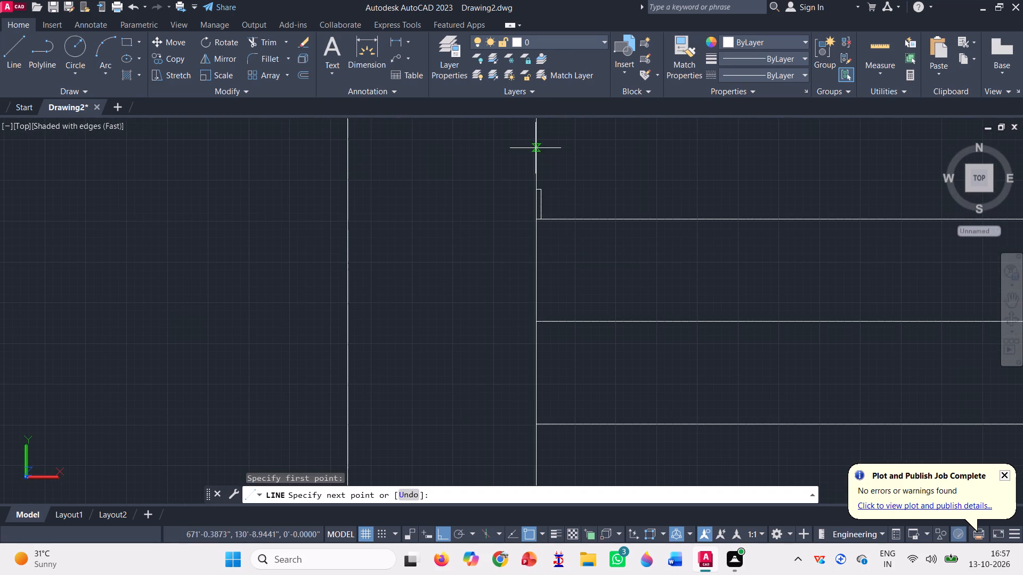
left_click(535, 190)
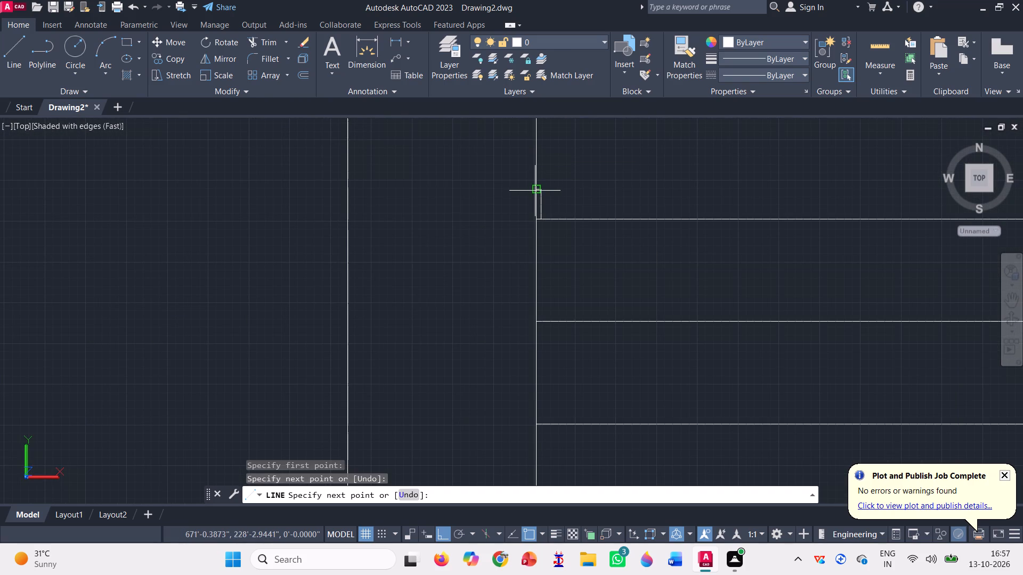
scroll(458, 245, "down", 1)
key("space")
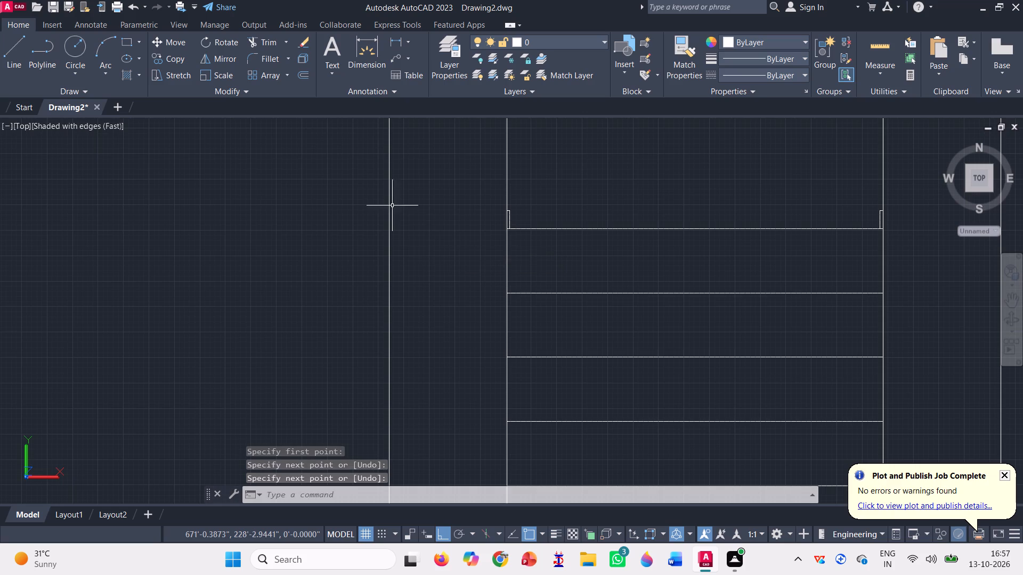
Draw the right outer wall line from the right roof parapet's outer top corner down to the lowest floor line's right end.
left_click(21, 48)
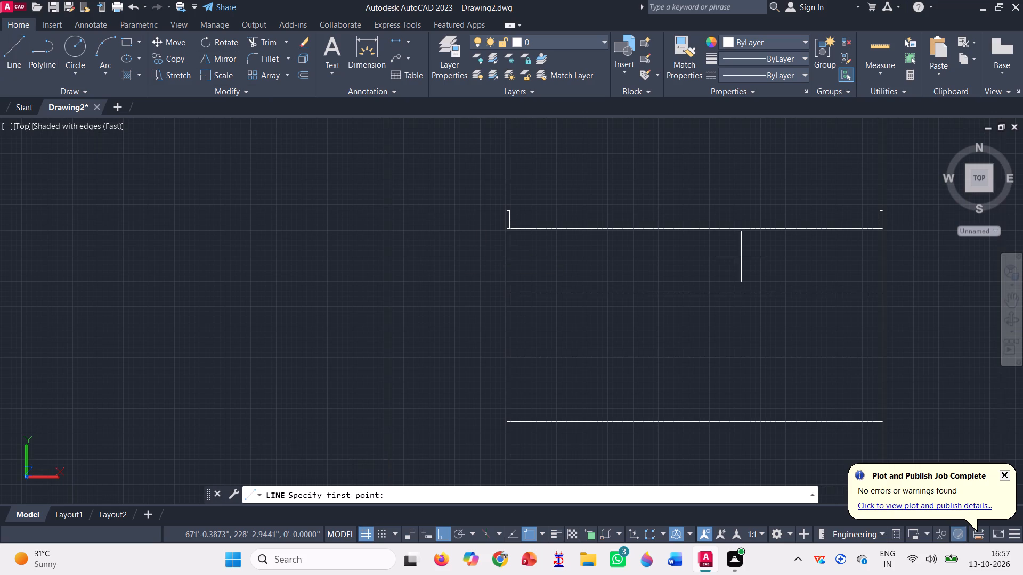
scroll(906, 215, "up", 6)
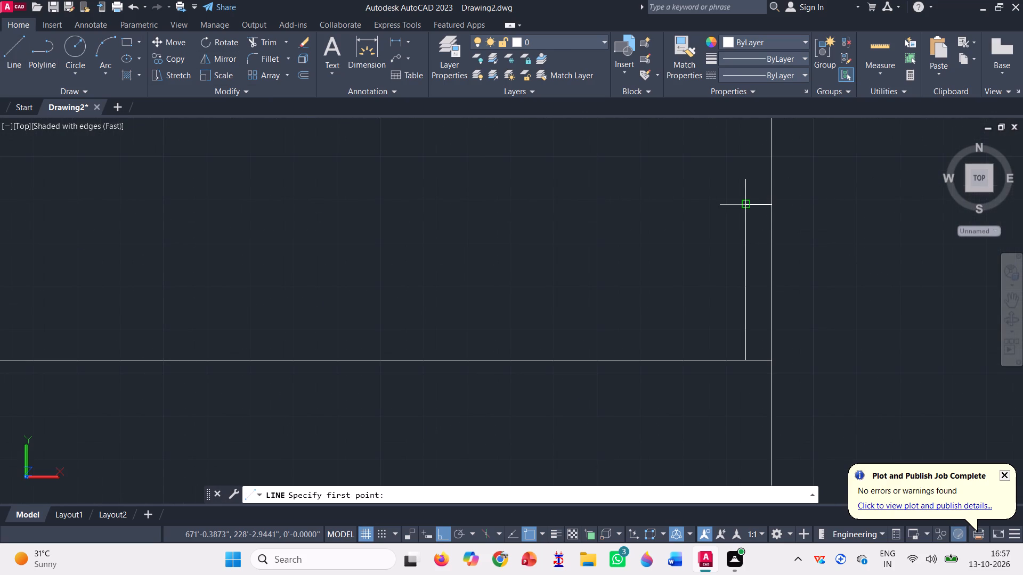
scroll(773, 199, "up", 2)
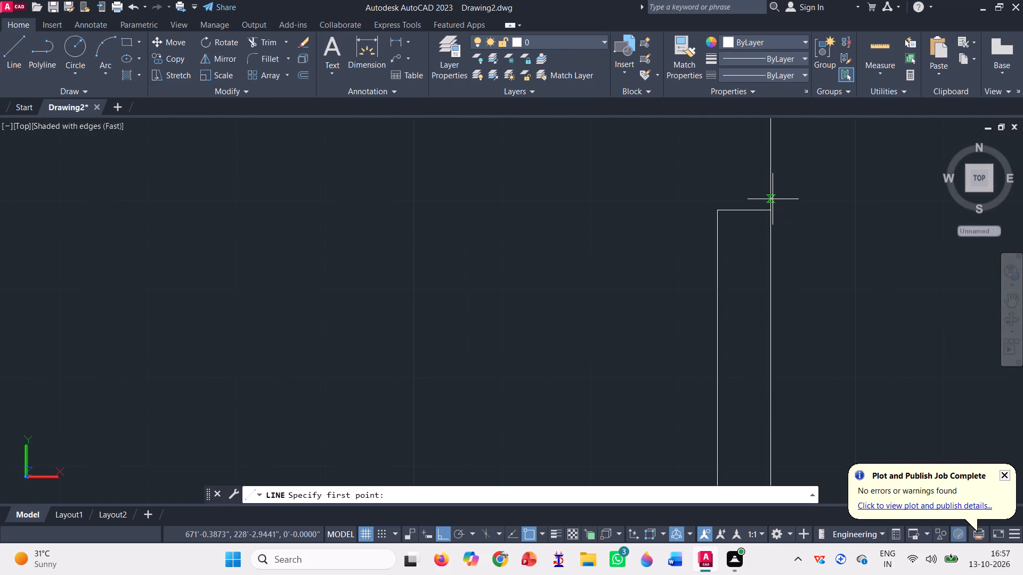
left_click(770, 207)
scroll(770, 207, "up", 1)
scroll(741, 157, "down", 3)
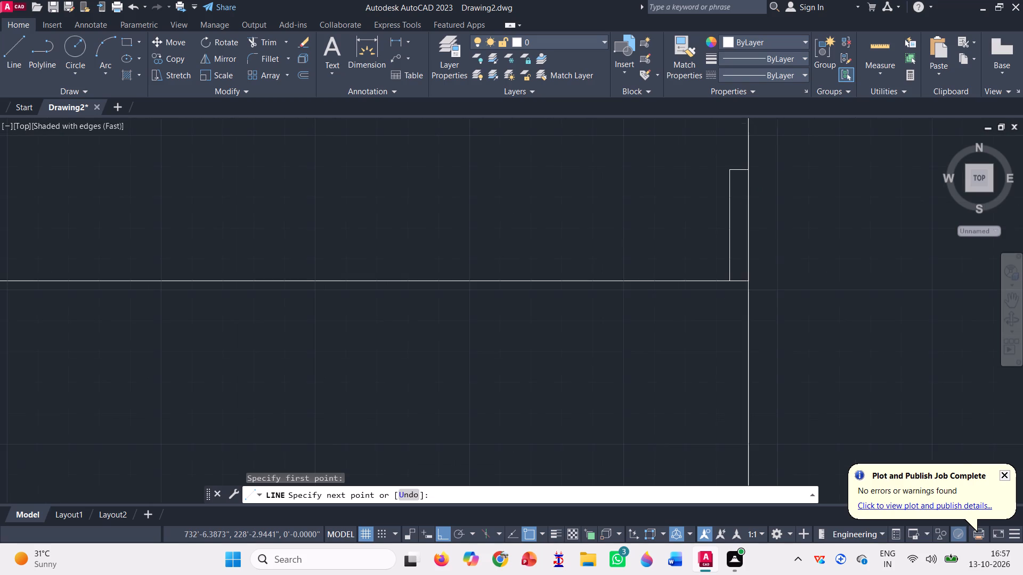
scroll(741, 231, "down", 3)
scroll(777, 202, "down", 2)
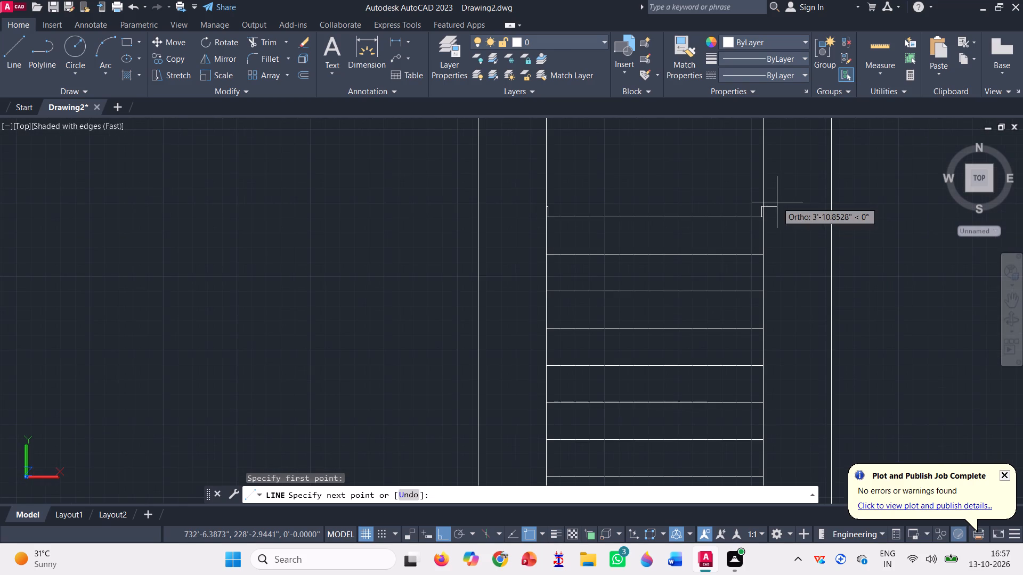
scroll(741, 221, "down", 2)
scroll(743, 352, "up", 3)
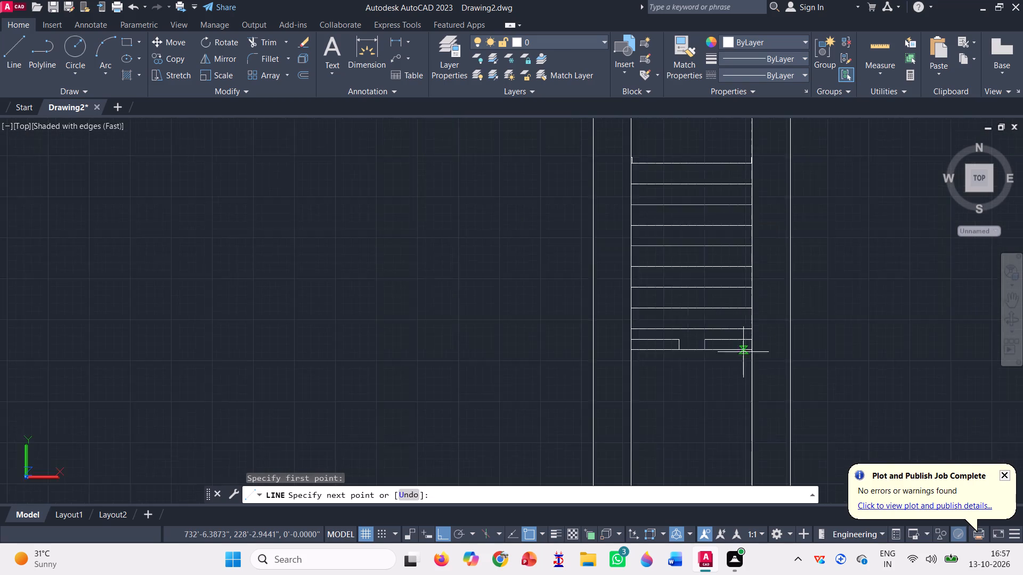
scroll(775, 340, "up", 3)
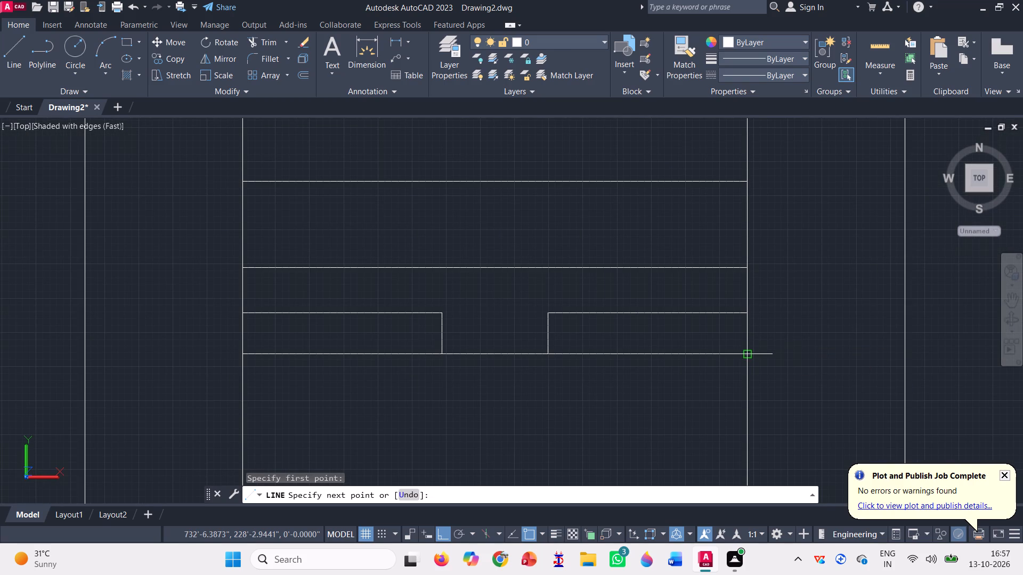
left_click(744, 357)
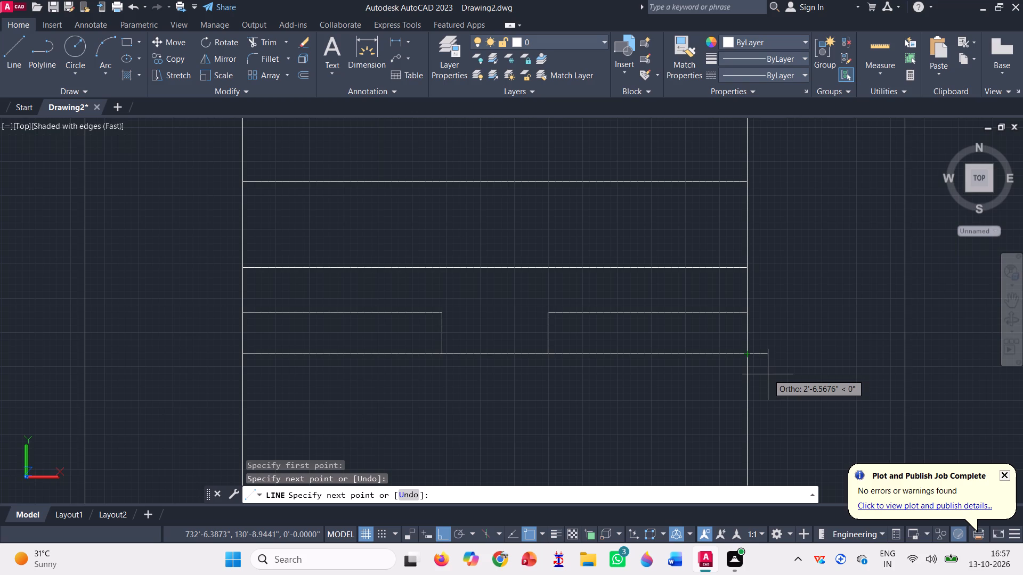
left_click(768, 374)
key("space")
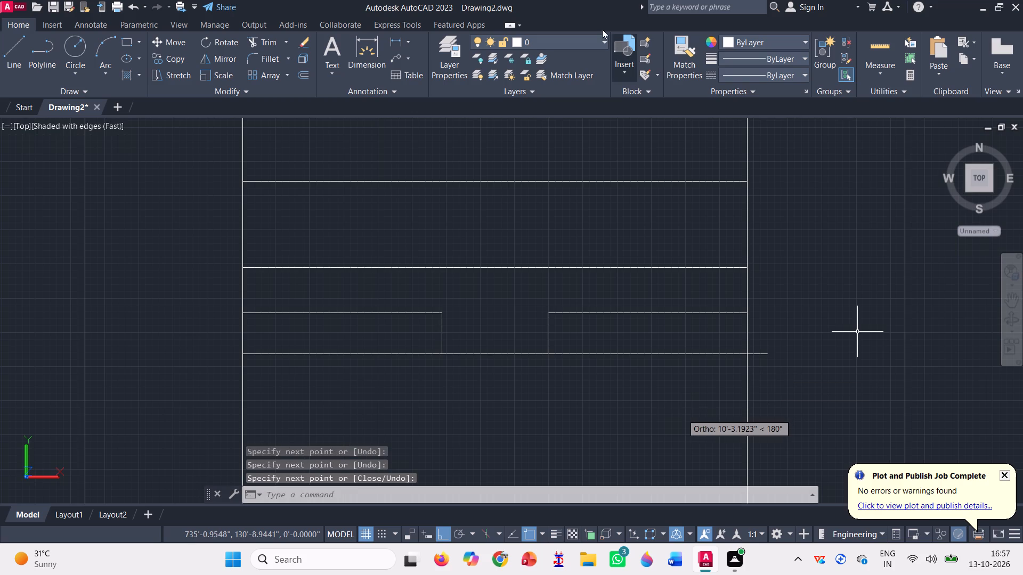
Trim away the short stray segment projecting beyond the lowest floor line's right end.
left_click(270, 47)
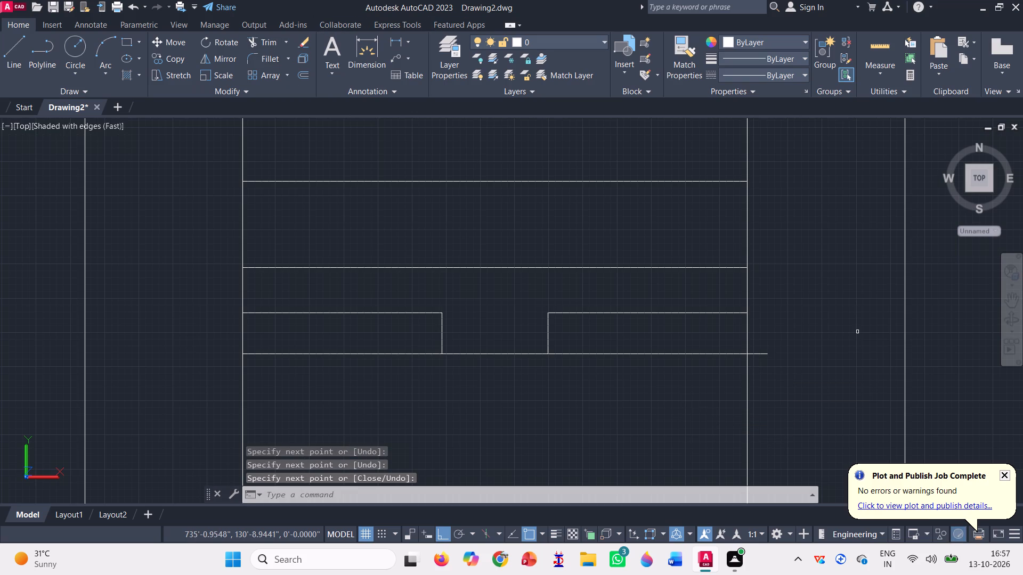
left_click(763, 354)
scroll(763, 354, "down", 3)
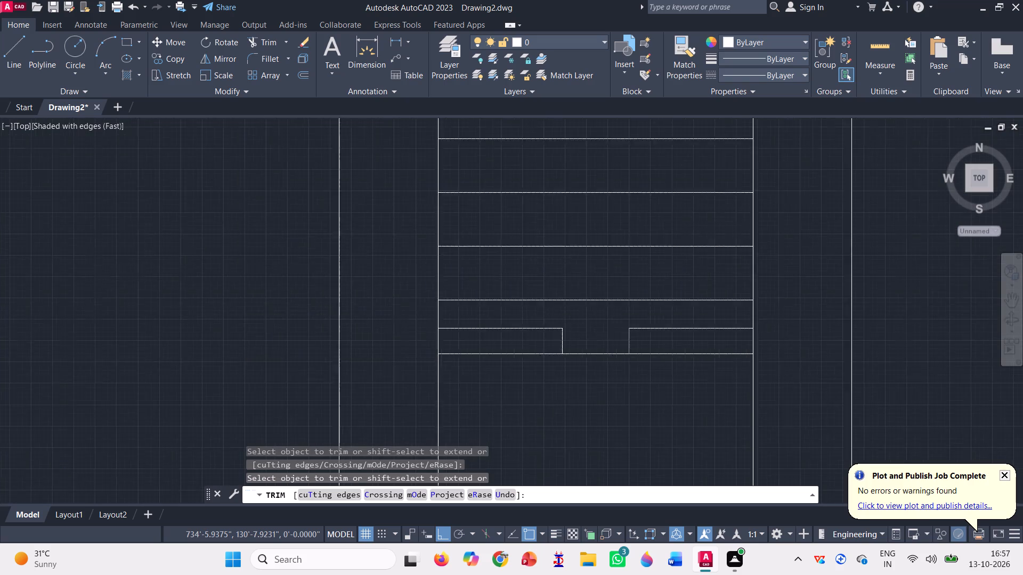
scroll(727, 370, "down", 3)
key("Escape")
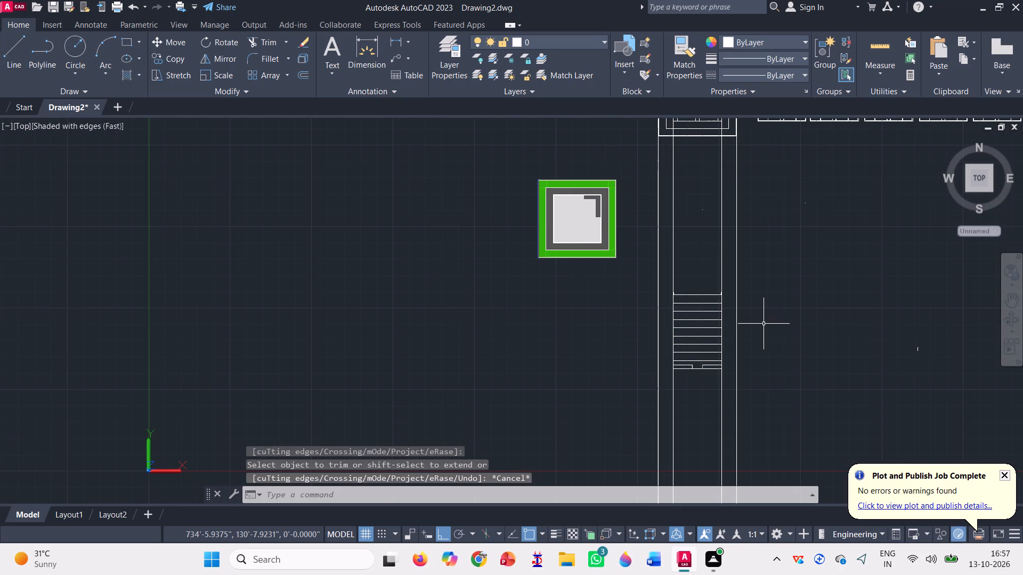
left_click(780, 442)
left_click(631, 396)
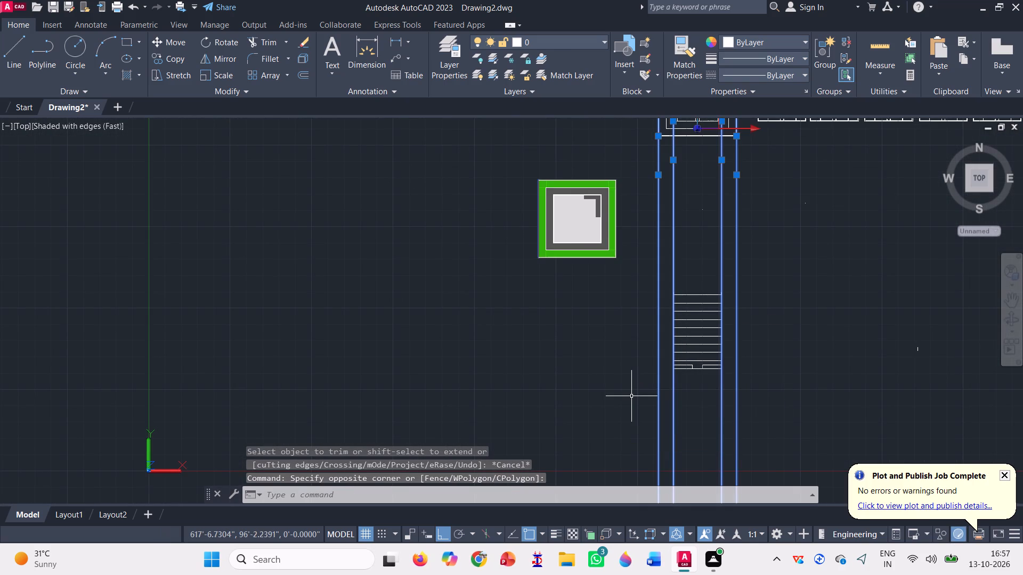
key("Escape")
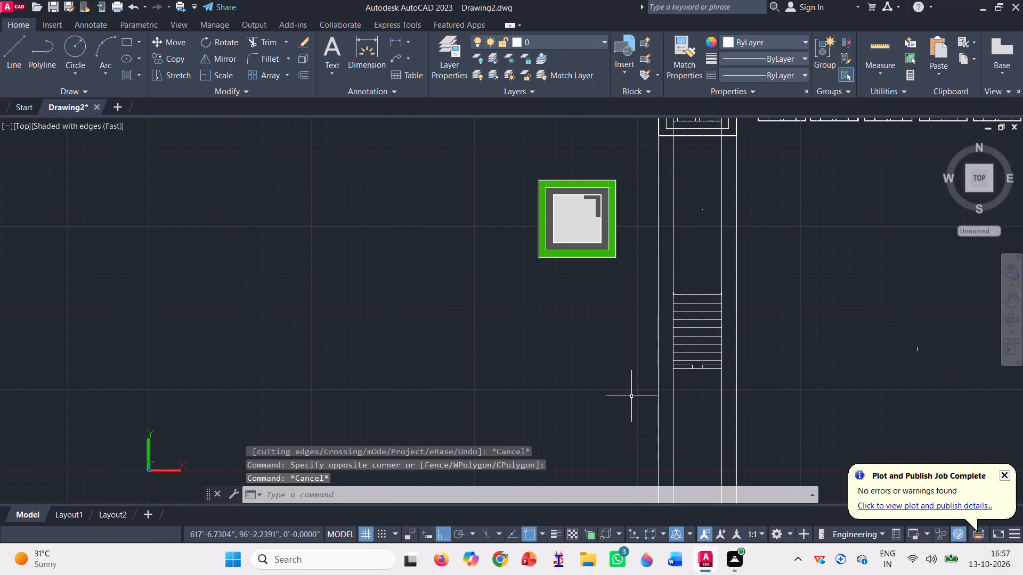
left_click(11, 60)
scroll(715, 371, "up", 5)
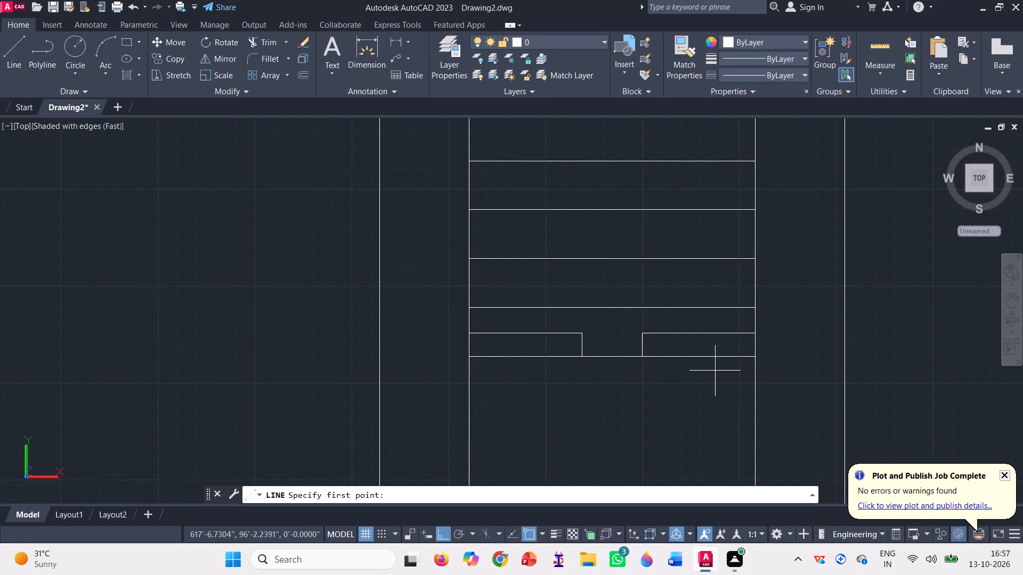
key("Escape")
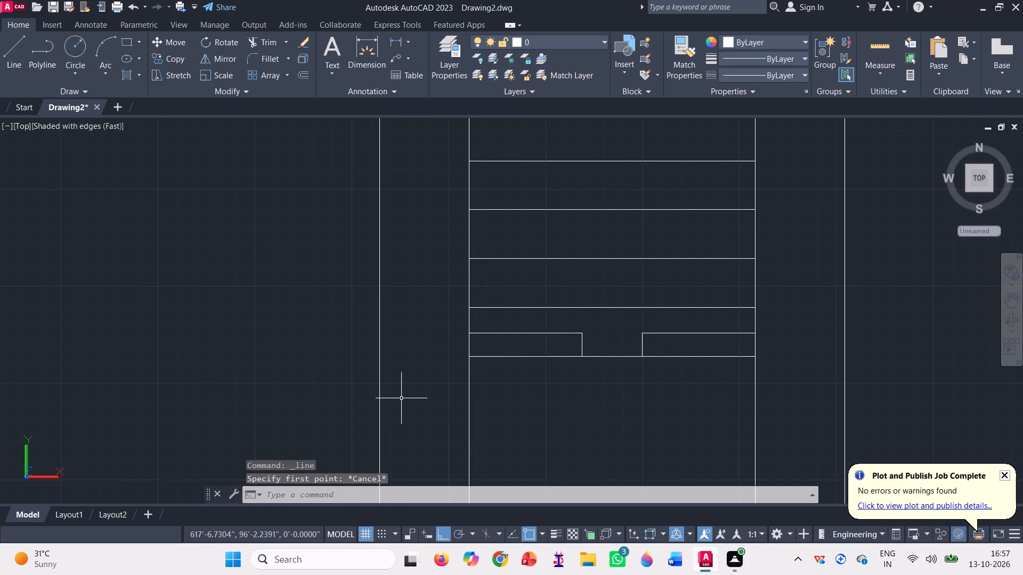
Extend the lowest floor line and the two intermediate segments above it outward to the outermost vertical construction lines on both sides.
left_click(288, 38)
left_click(269, 84)
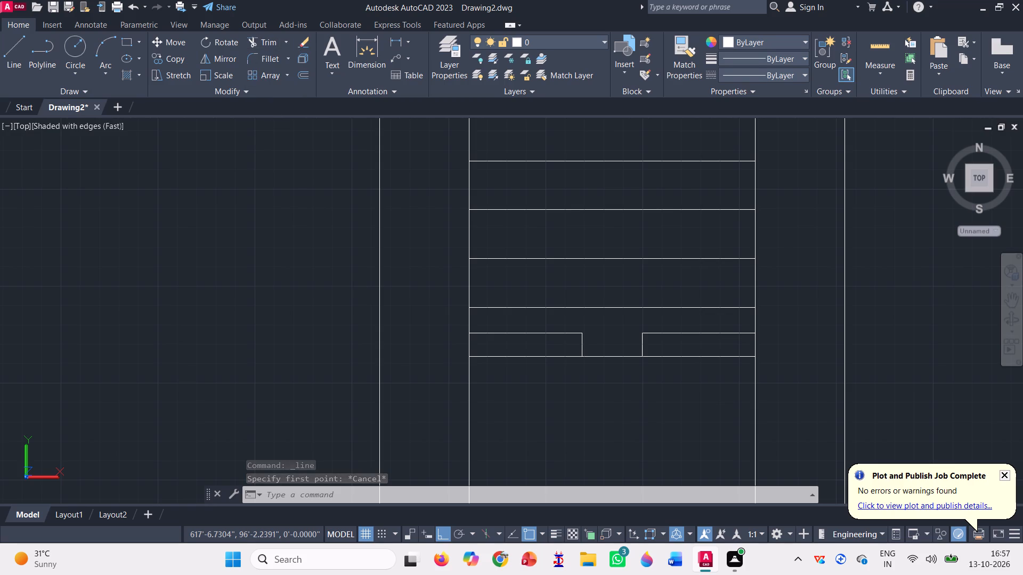
left_click(488, 331)
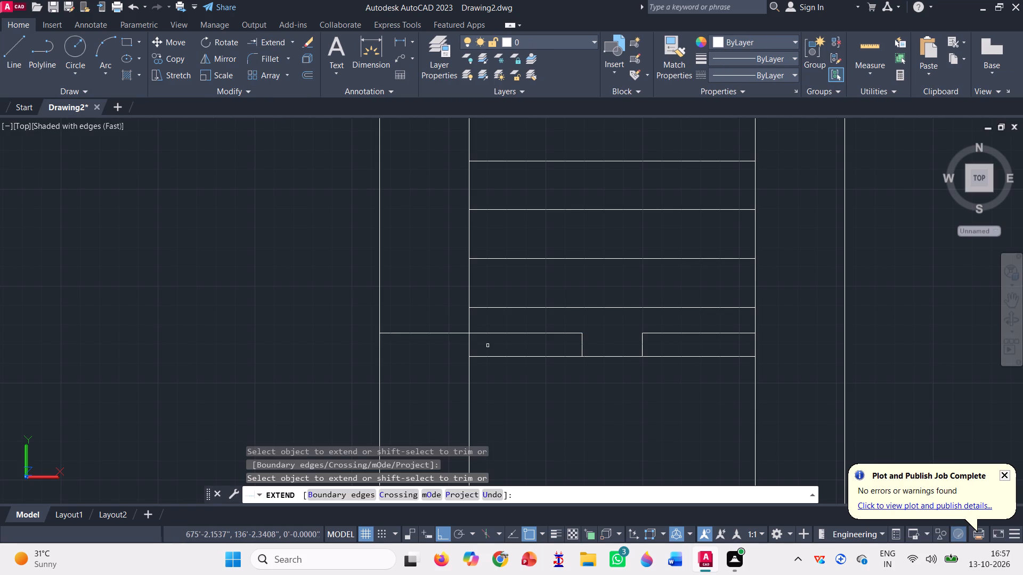
left_click(493, 359)
left_click(485, 342)
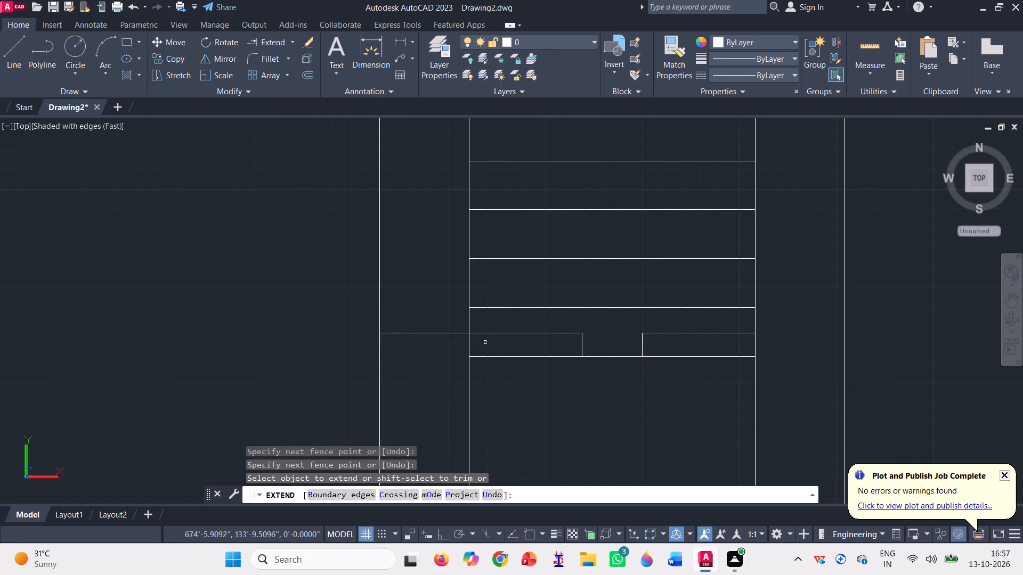
left_click(485, 356)
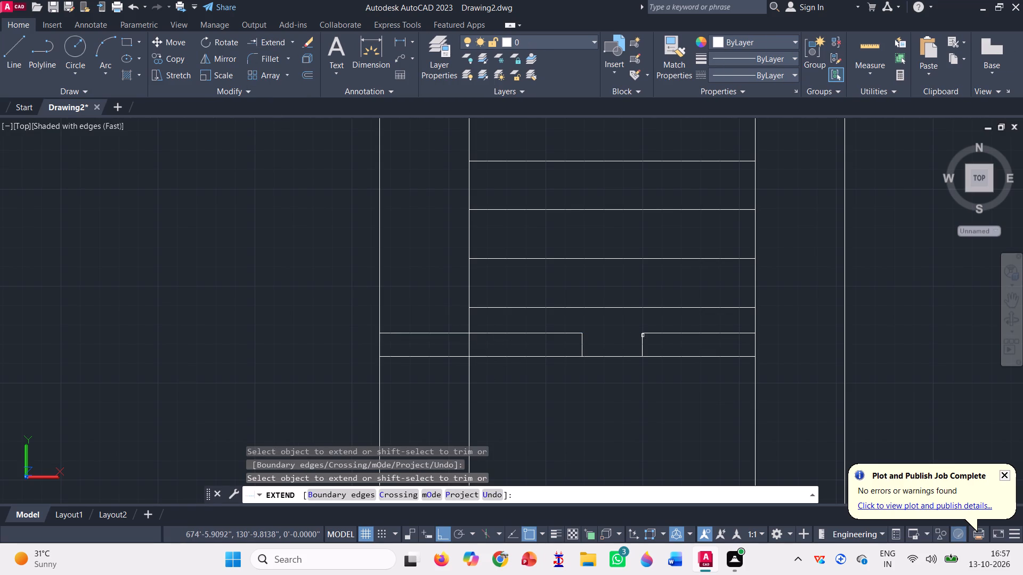
left_click(692, 324)
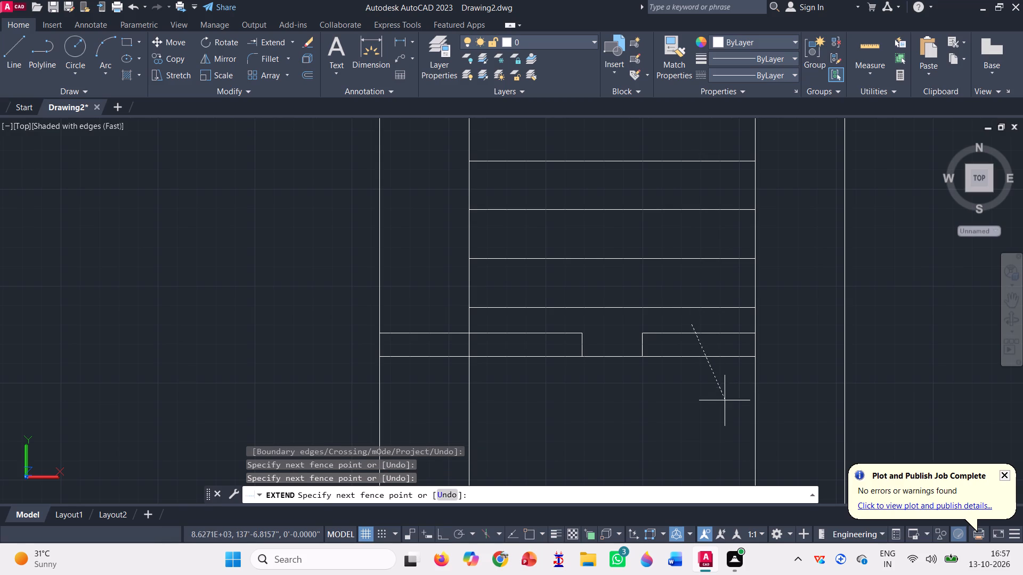
left_click(725, 400)
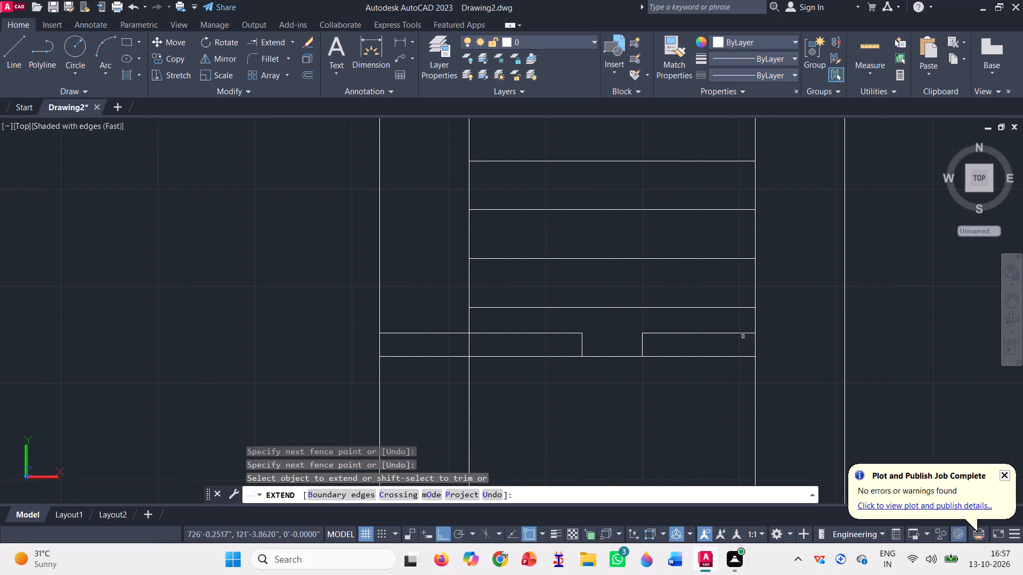
left_click(738, 334)
left_click(734, 357)
scroll(642, 396, "down", 2)
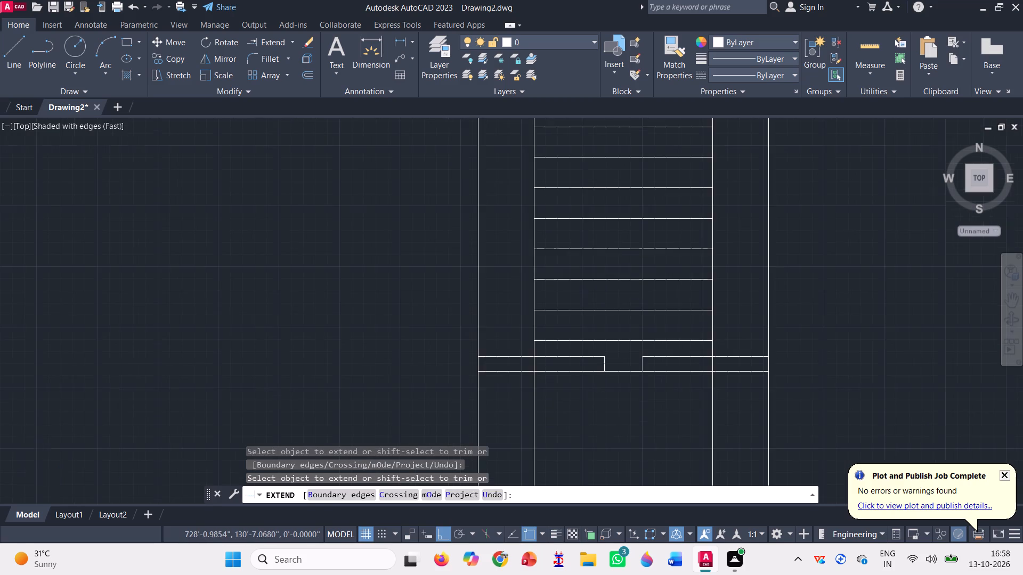
scroll(642, 396, "down", 1)
key("space")
Erase the four vertical construction lines running through the elevation.
scroll(639, 402, "down", 1)
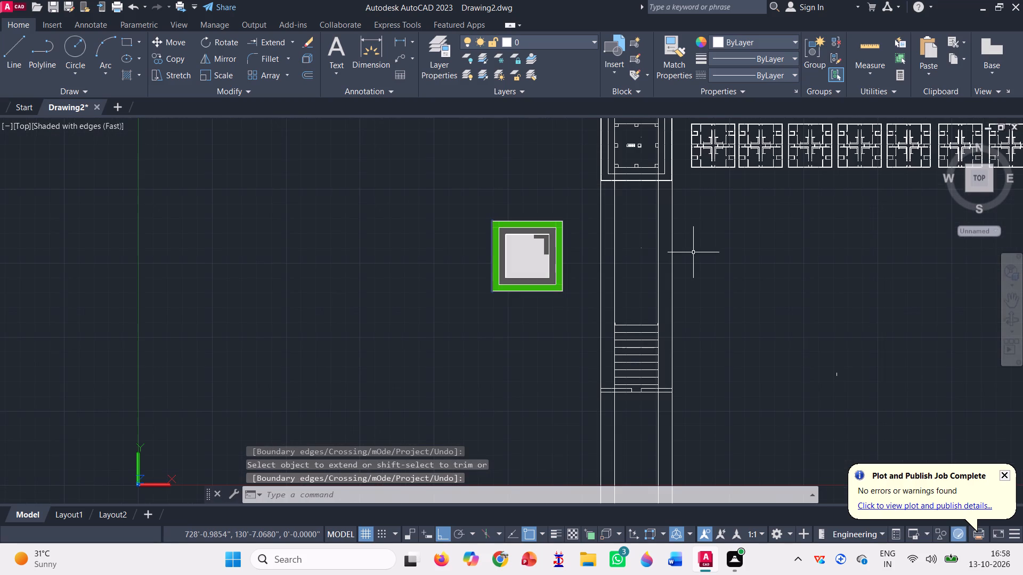
left_click(696, 245)
left_click(583, 224)
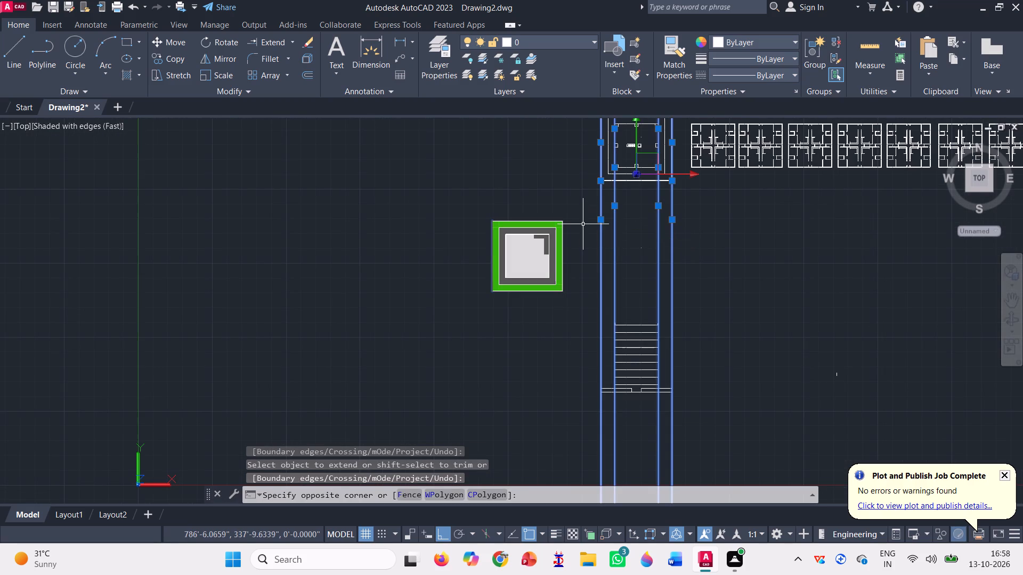
key("Delete")
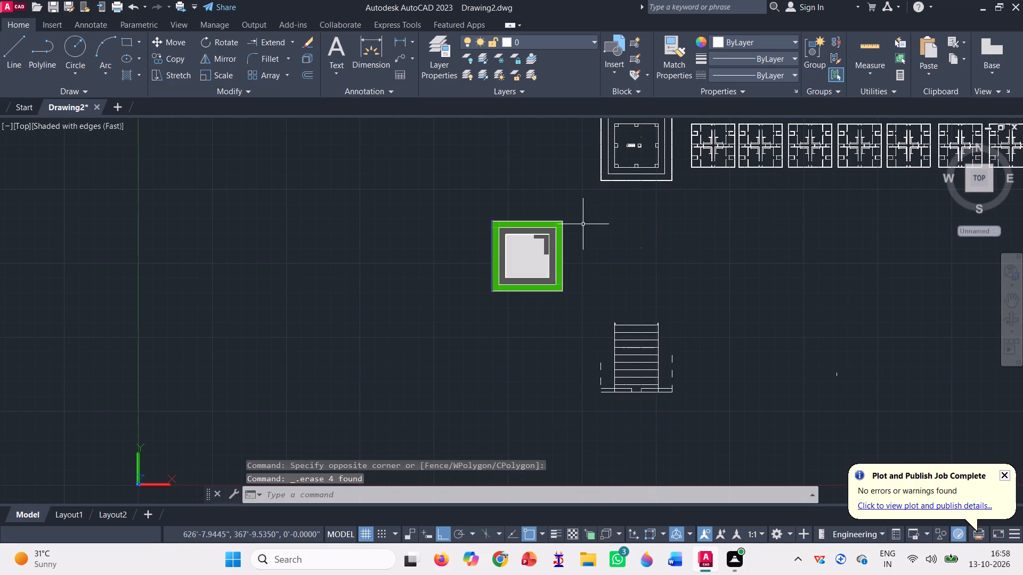
Draw a vertical line closing the left end of the elevation's widened base, from its upper line to the lowest floor line.
left_click(14, 46)
scroll(646, 388, "up", 2)
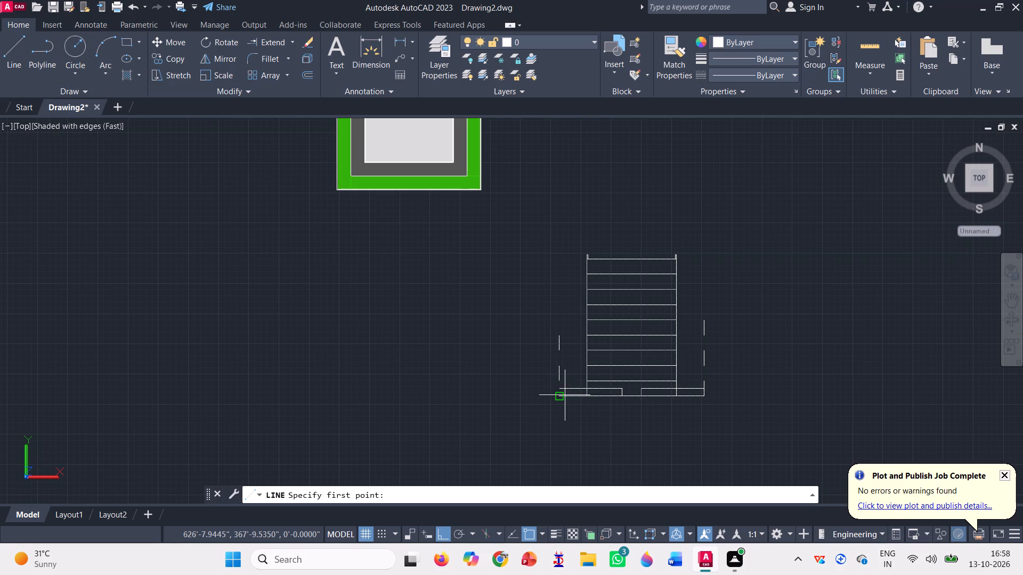
scroll(560, 396, "up", 4)
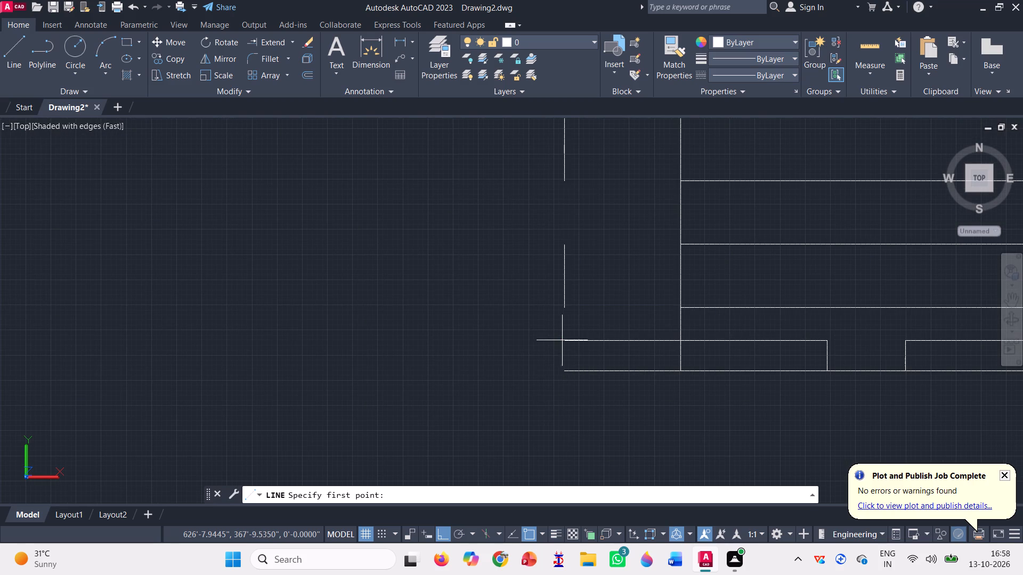
left_click(564, 340)
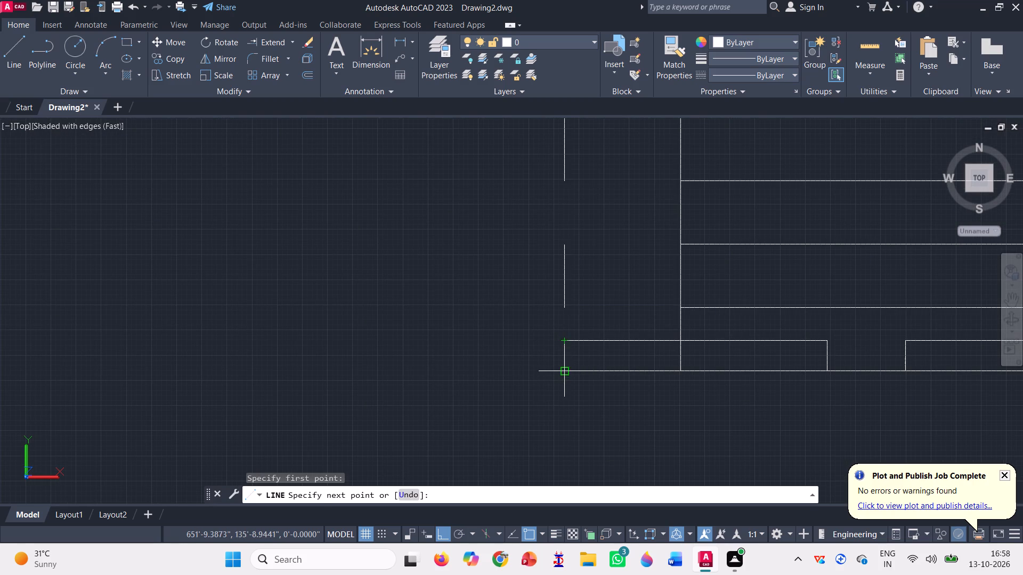
left_click(563, 370)
key("space")
scroll(473, 365, "down", 2)
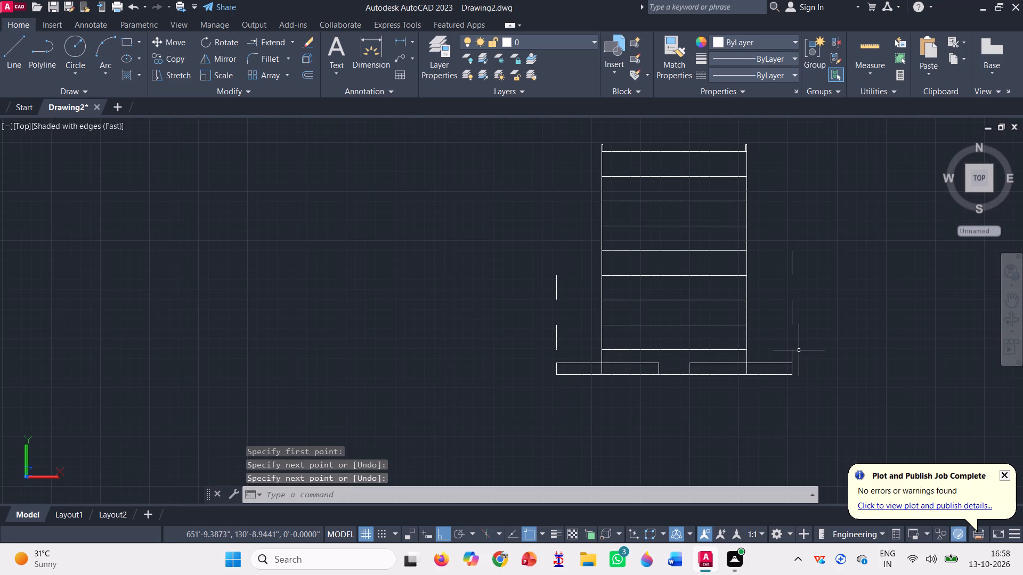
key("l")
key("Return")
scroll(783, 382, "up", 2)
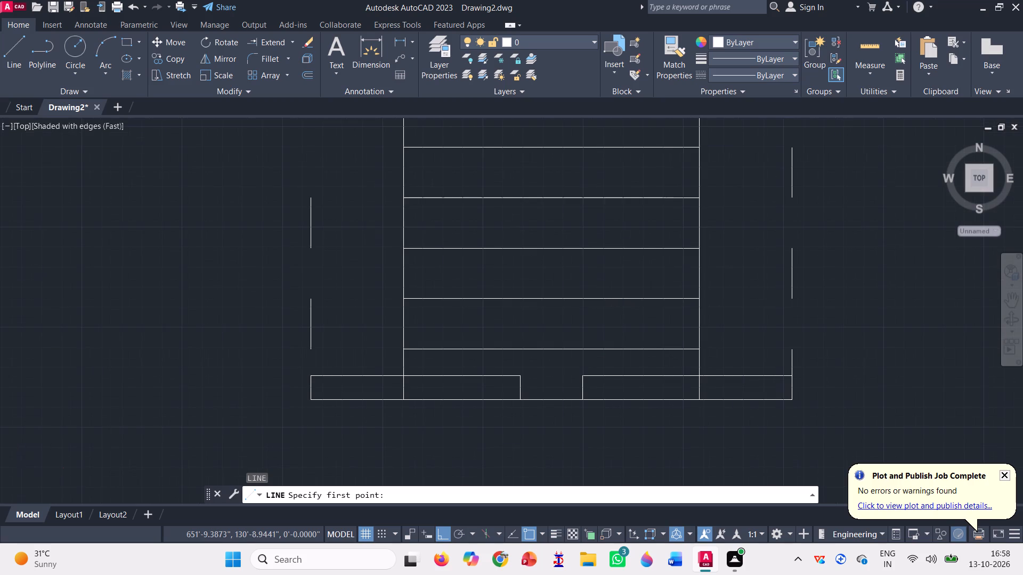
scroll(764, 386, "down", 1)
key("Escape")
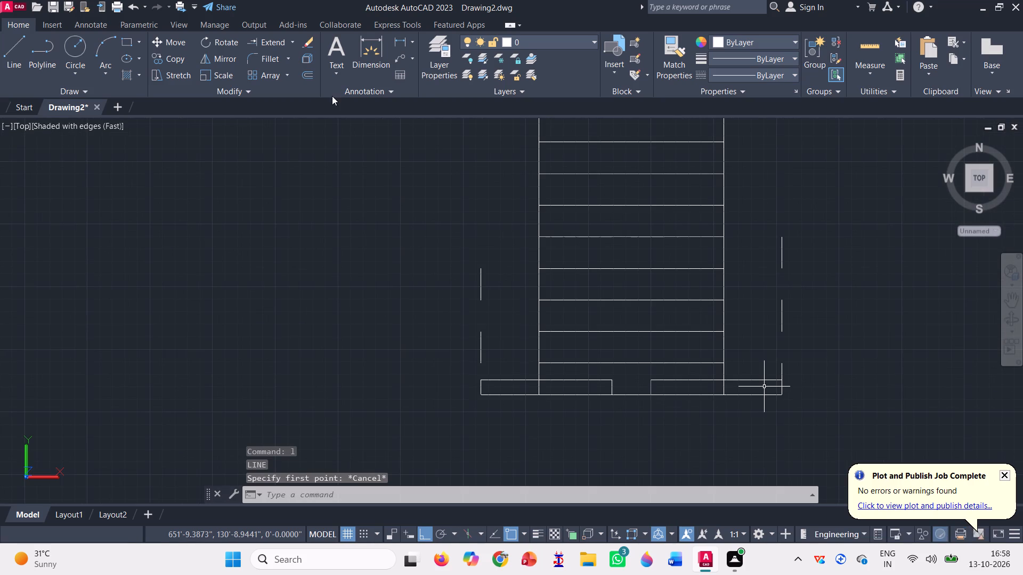
Erase the leftover detached vertical segments above the widened base on both sides of the elevation.
scroll(526, 366, "up", 2)
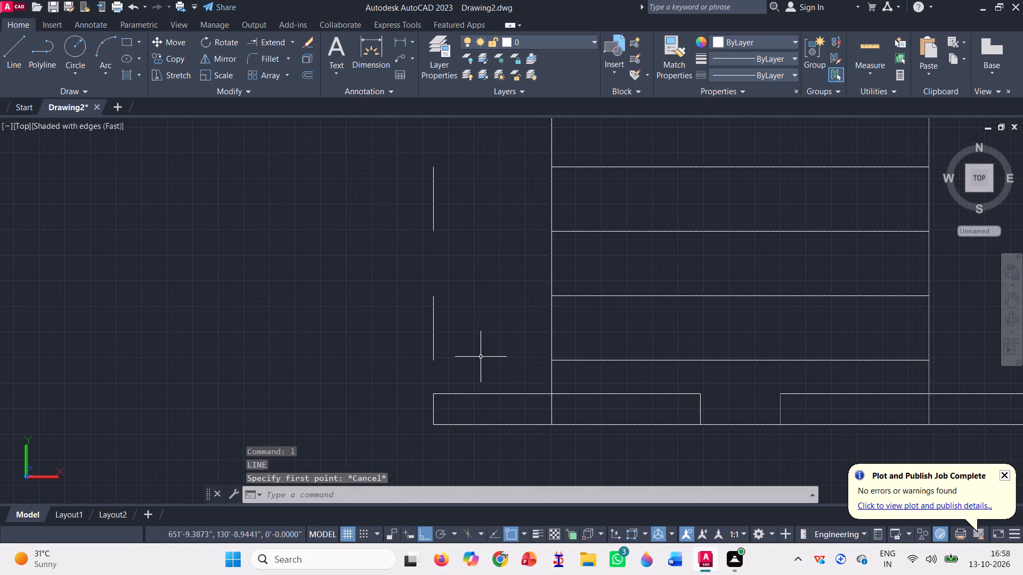
left_click(473, 359)
left_click(368, 163)
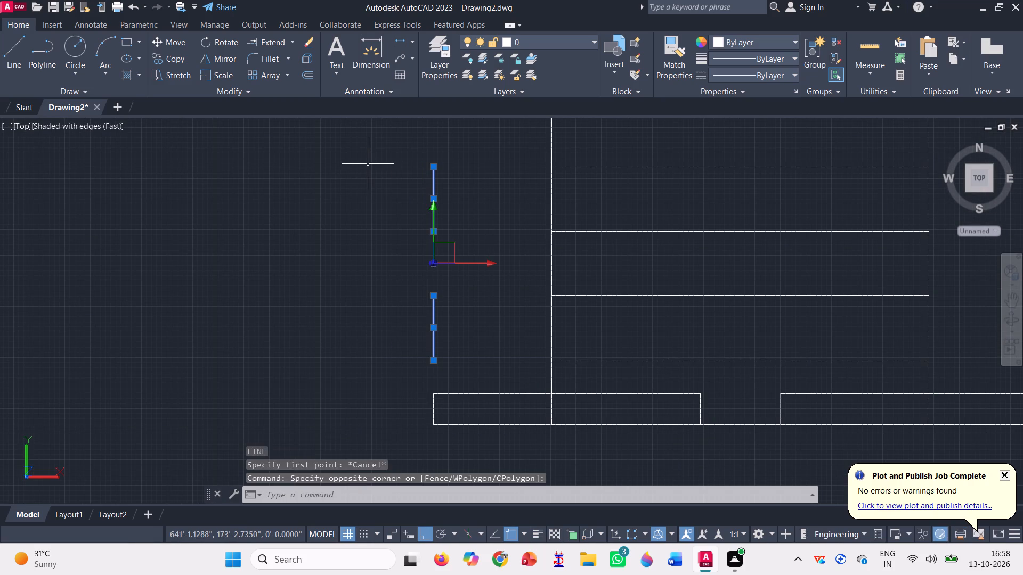
key("Delete")
scroll(368, 165, "down", 2)
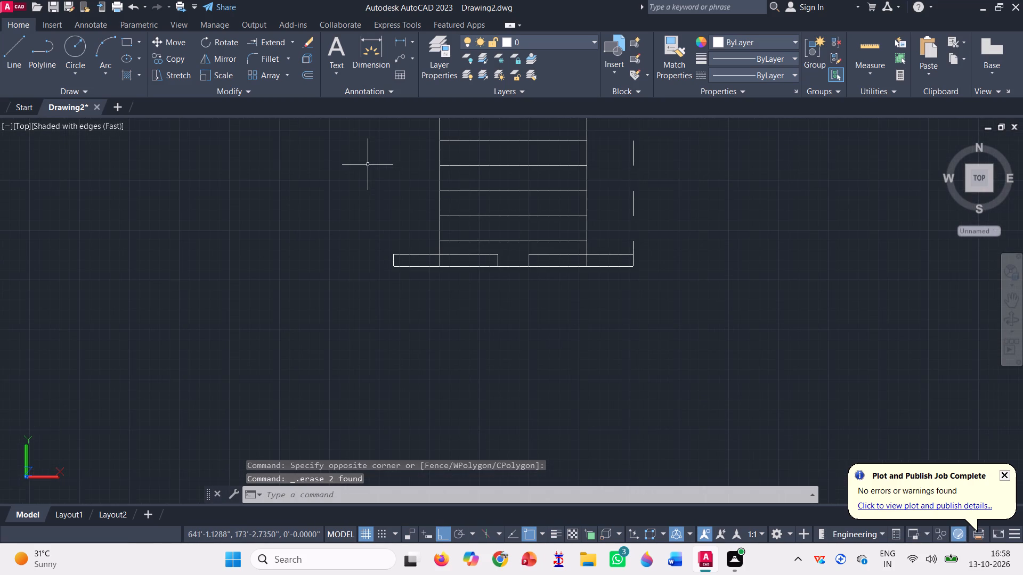
left_click(699, 226)
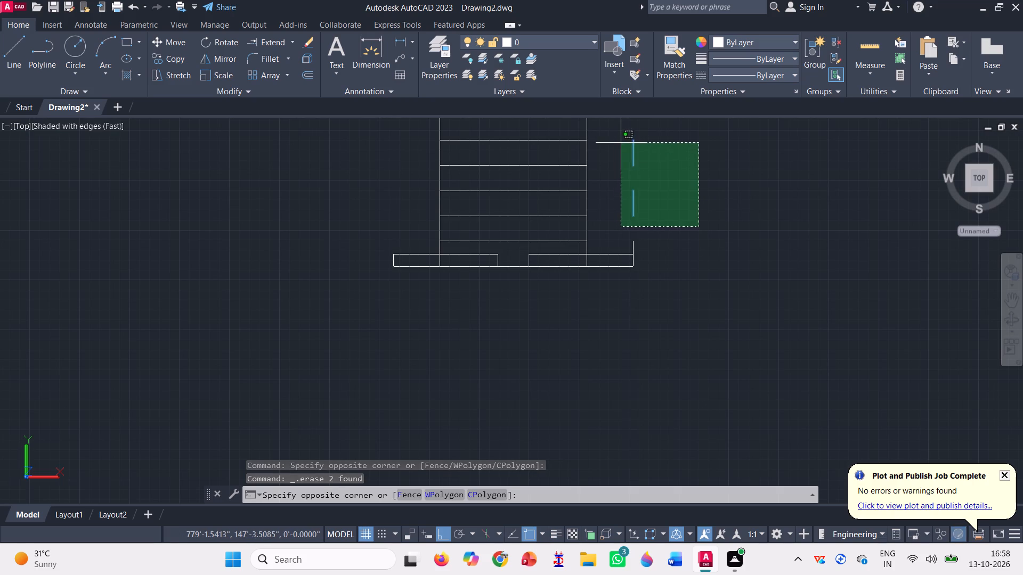
left_click(621, 142)
key("Delete")
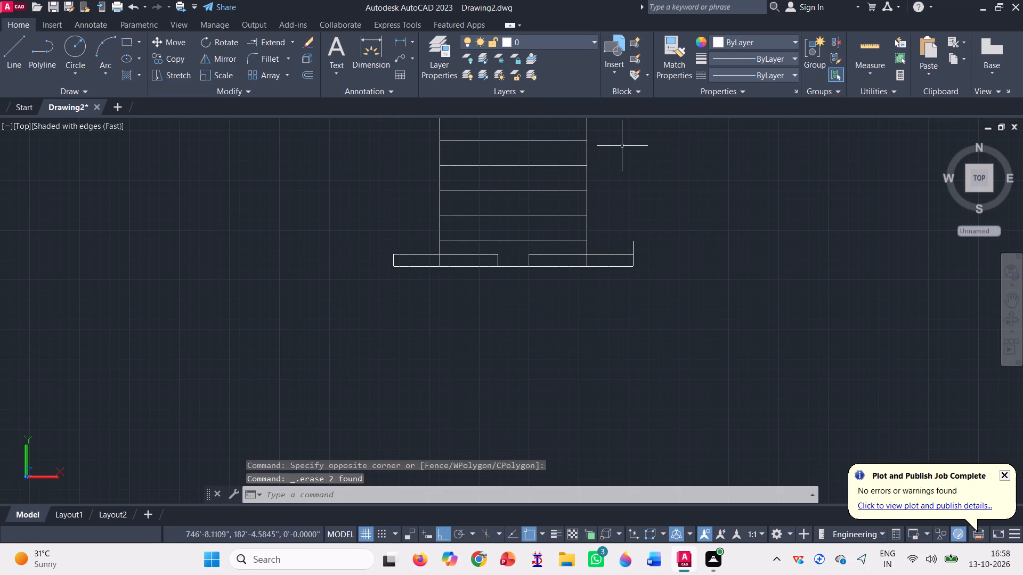
Trim the vertical stub projecting above the right end of the elevation's widened base.
scroll(631, 241, "up", 2)
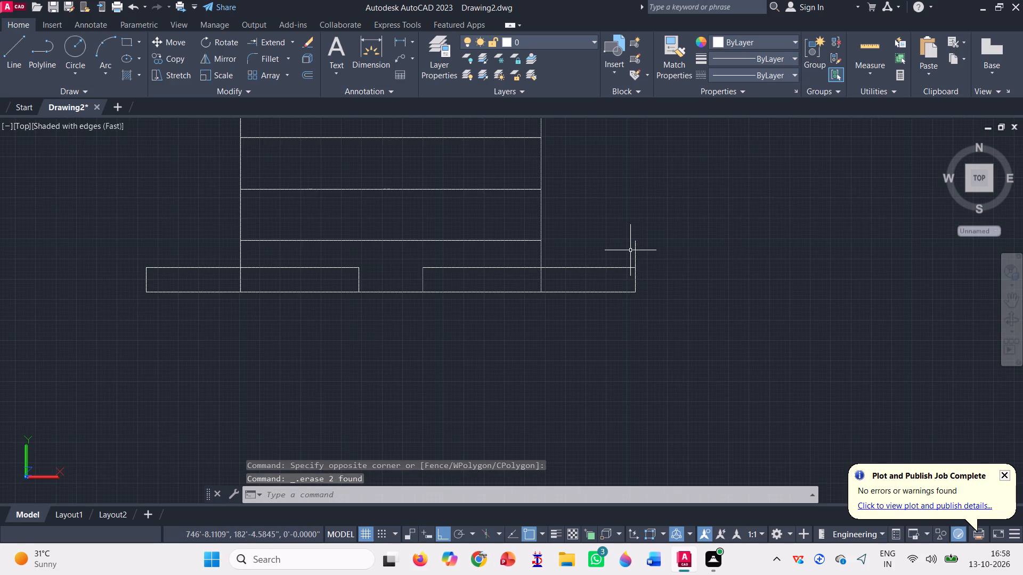
left_click(293, 43)
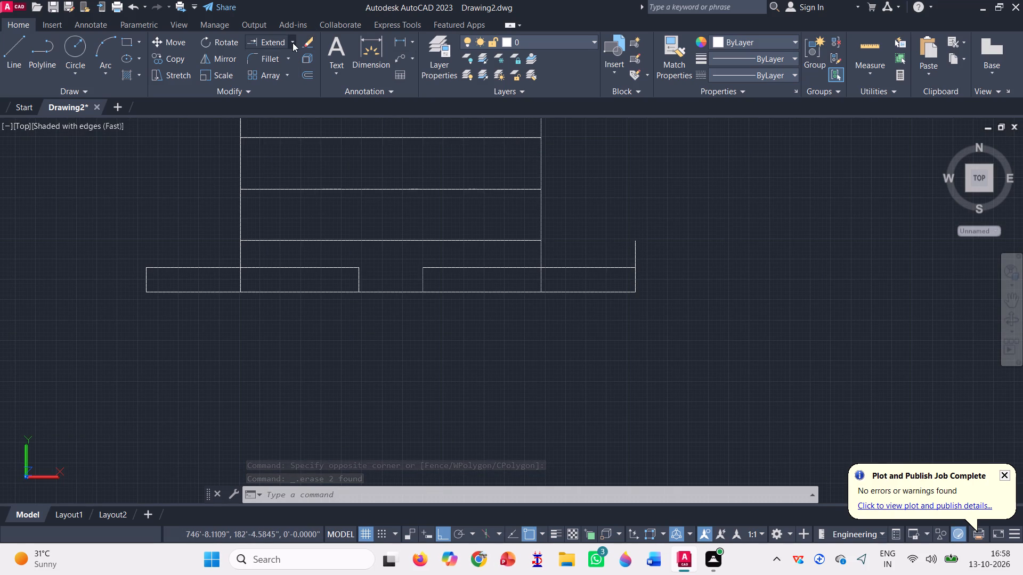
left_click(278, 70)
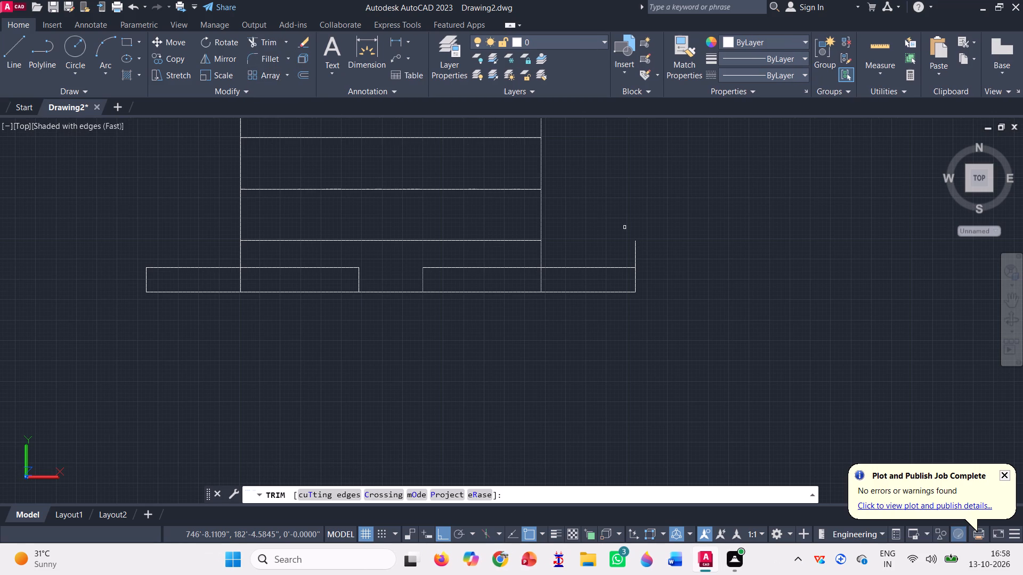
left_click(637, 256)
scroll(582, 325, "down", 2)
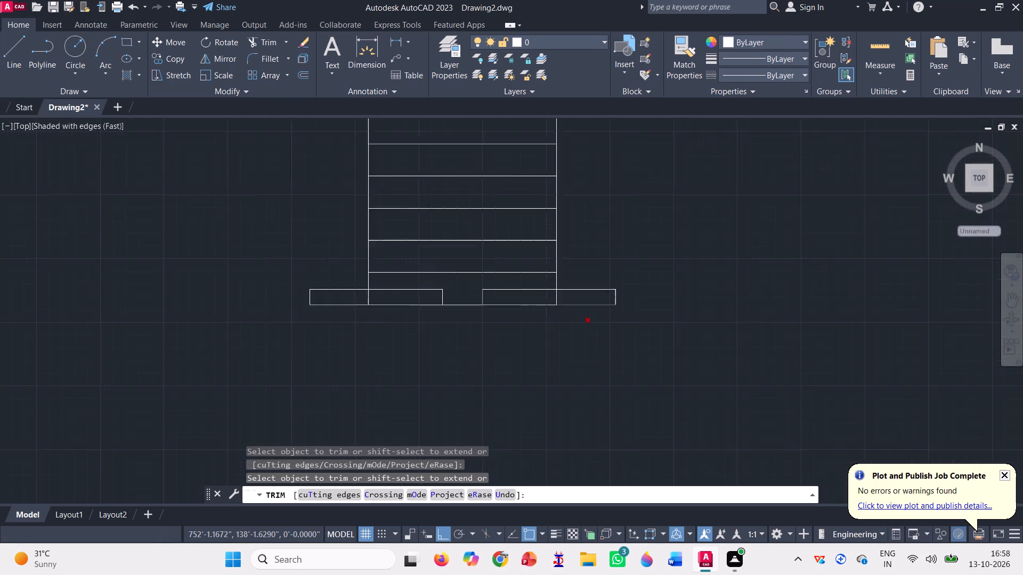
scroll(539, 352, "down", 2)
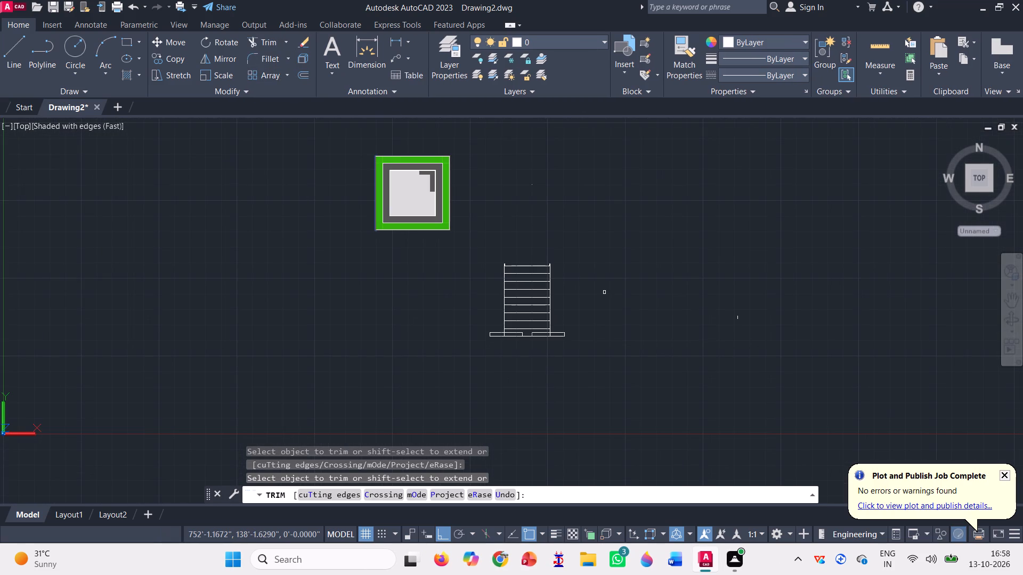
key("Escape")
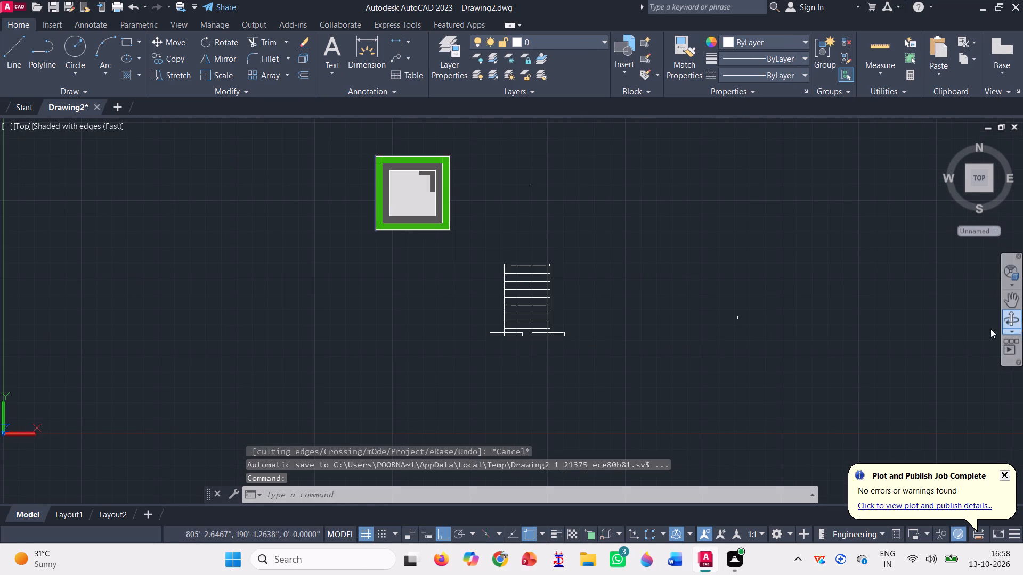
Draw a horizontal section line through the middle of the whole floor plan row, extending past both ends.
scroll(555, 264, "down", 1)
scroll(528, 288, "up", 2)
scroll(513, 280, "down", 1)
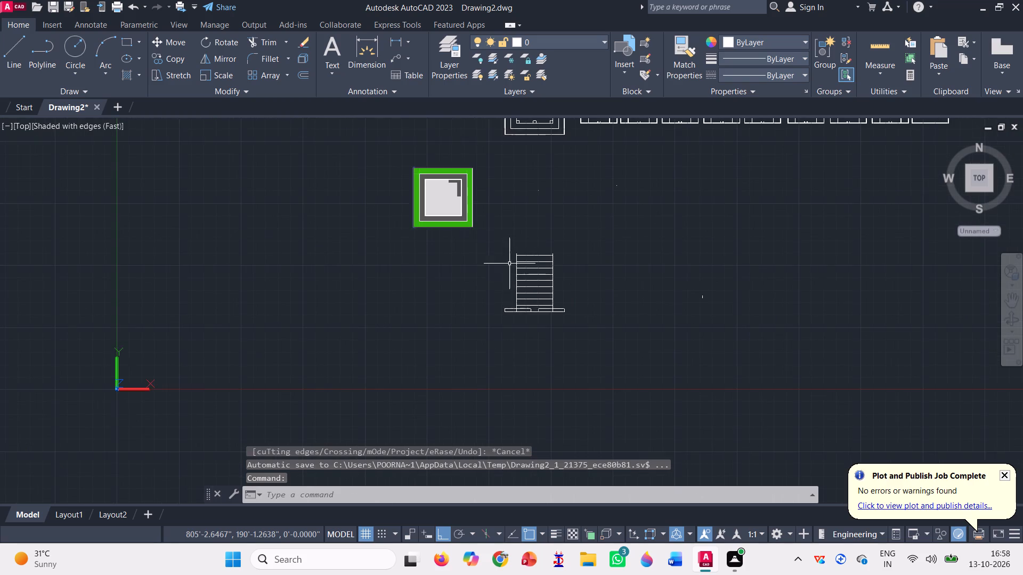
scroll(511, 259, "down", 1)
scroll(589, 106, "up", 5)
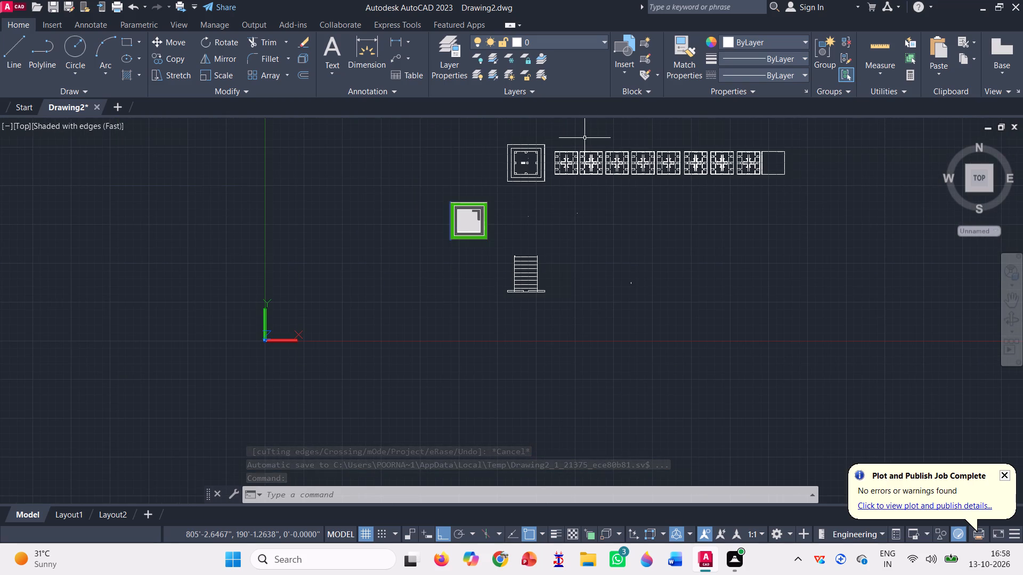
scroll(591, 136, "up", 3)
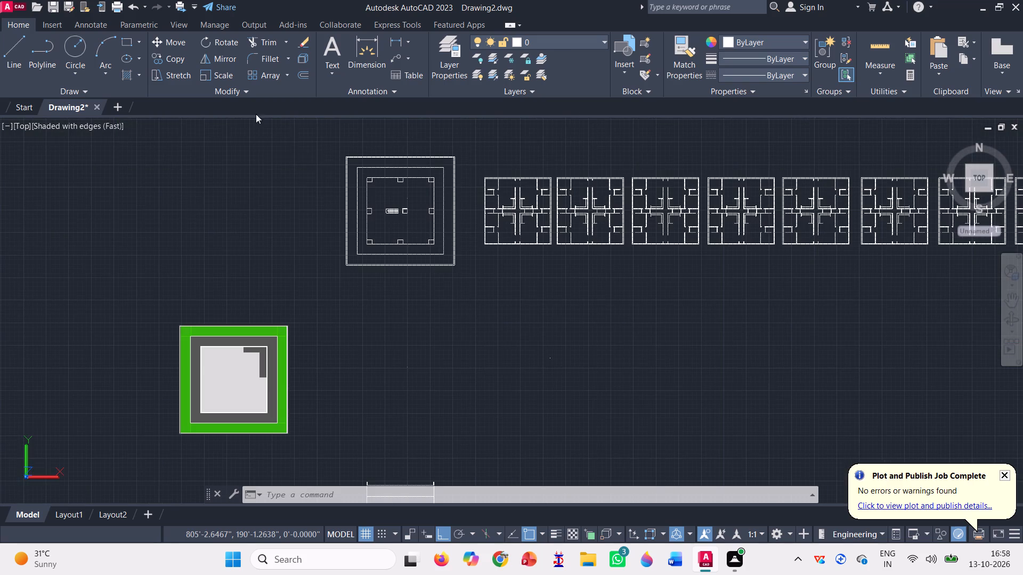
left_click(6, 51)
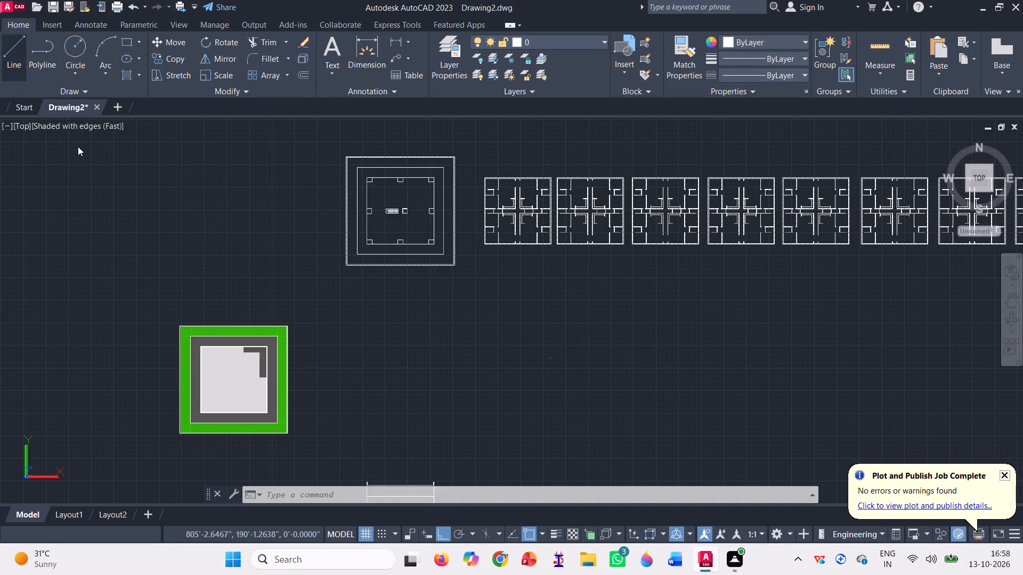
scroll(307, 210, "up", 2)
left_click(307, 210)
scroll(218, 233, "down", 1)
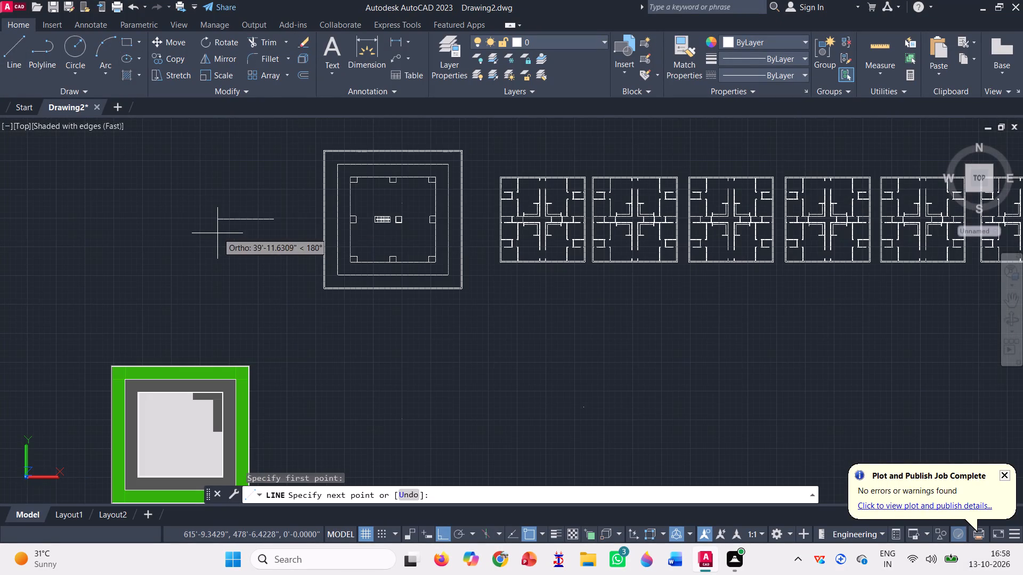
scroll(291, 223, "down", 1)
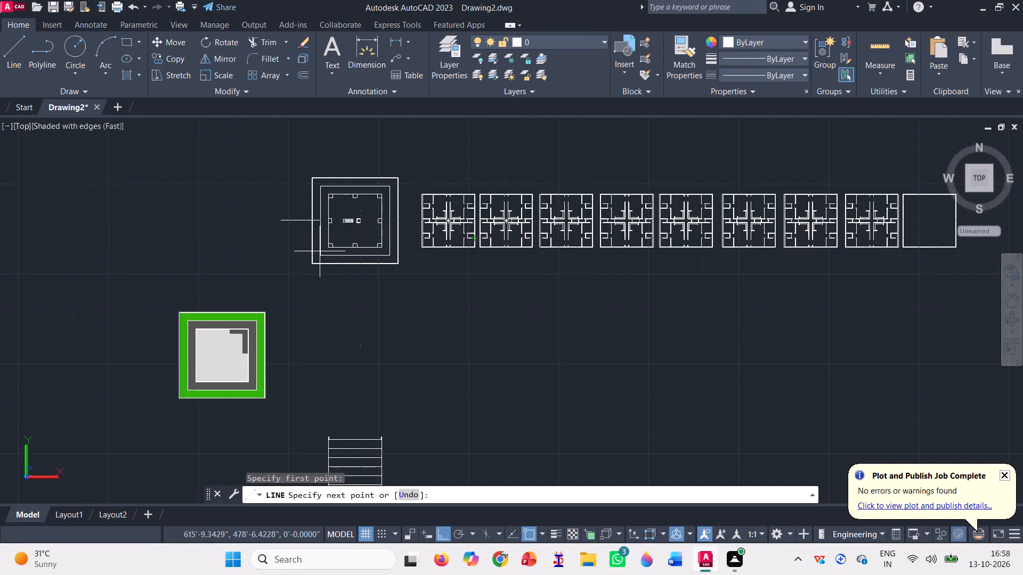
scroll(265, 239, "down", 1)
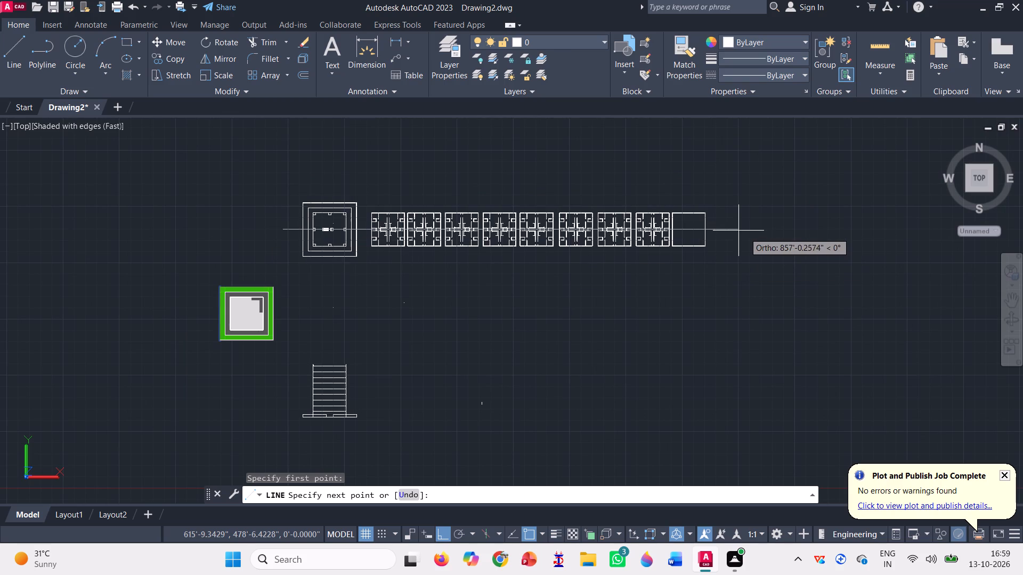
left_click(724, 227)
key("space")
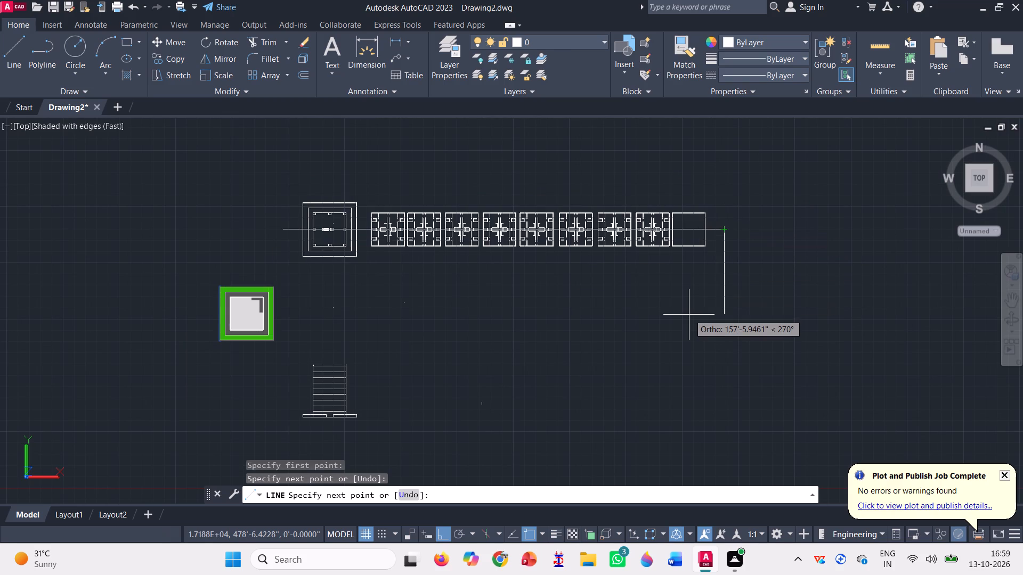
Move the horizontal section line down to the vertical centre of the middle column on the first plan's left side.
scroll(338, 197, "up", 2)
scroll(288, 251, "up", 2)
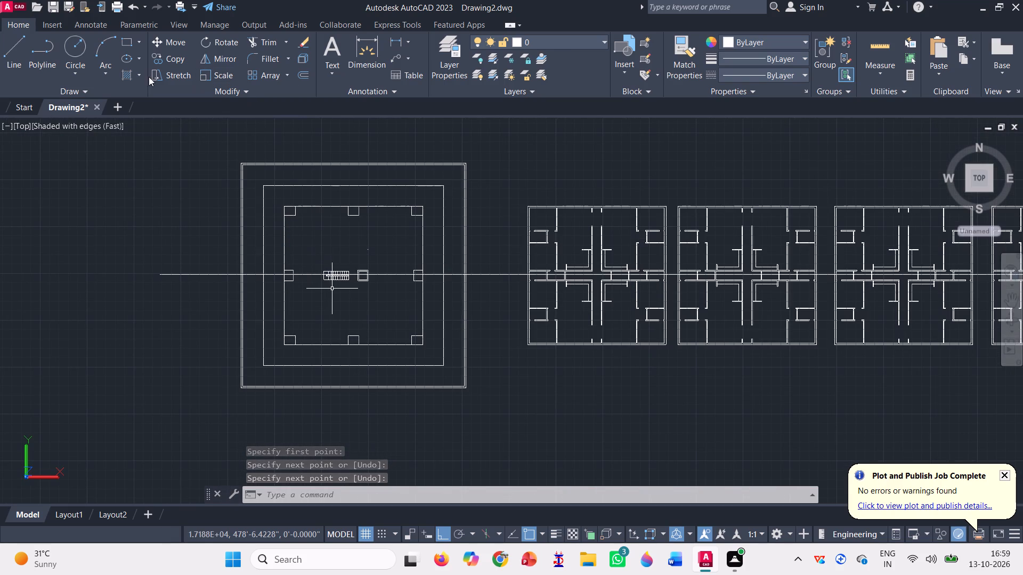
left_click(168, 40)
scroll(302, 291, "up", 2)
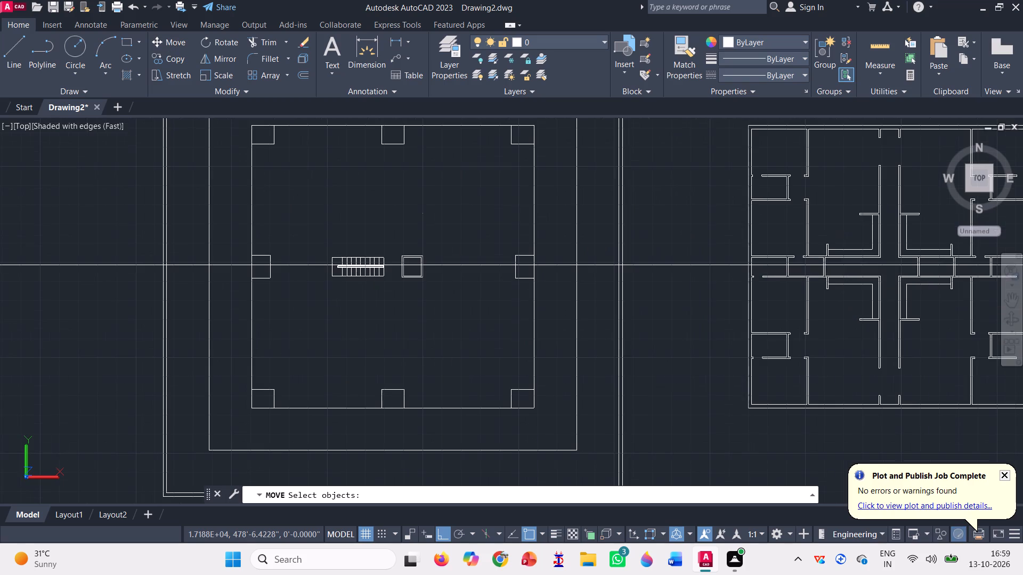
left_click(305, 282)
left_click(283, 224)
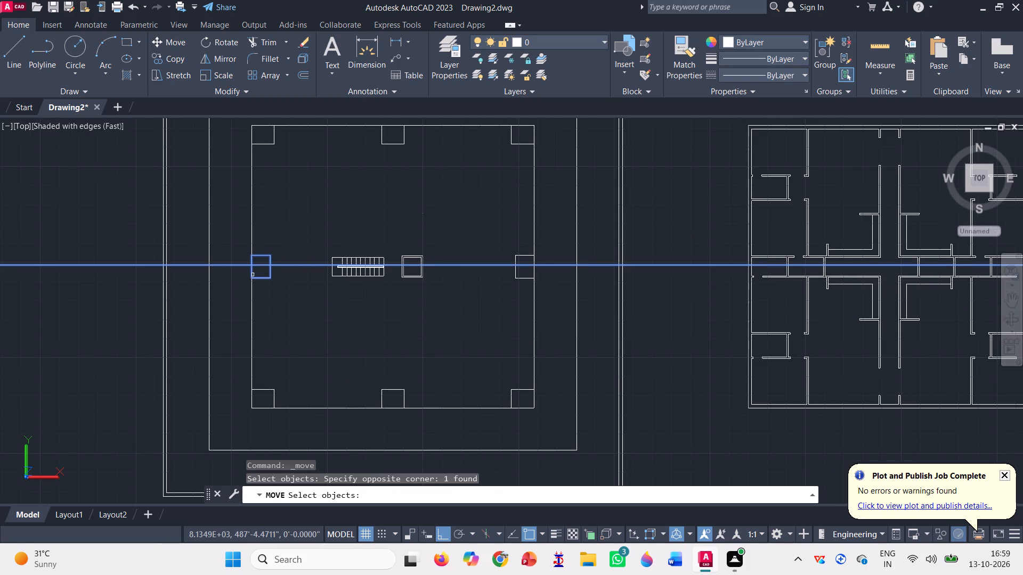
key("space")
scroll(254, 270, "up", 5)
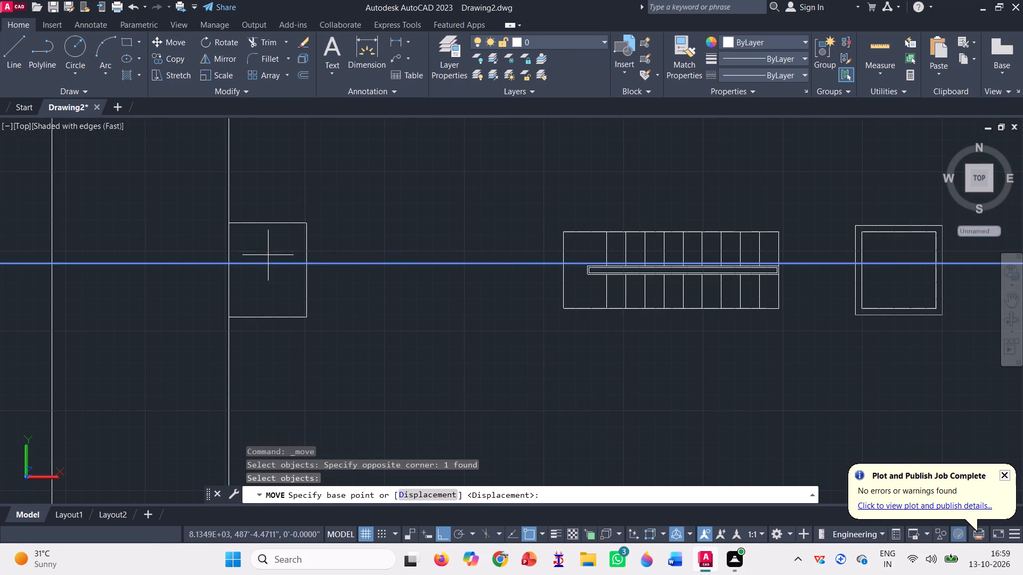
left_click(270, 259)
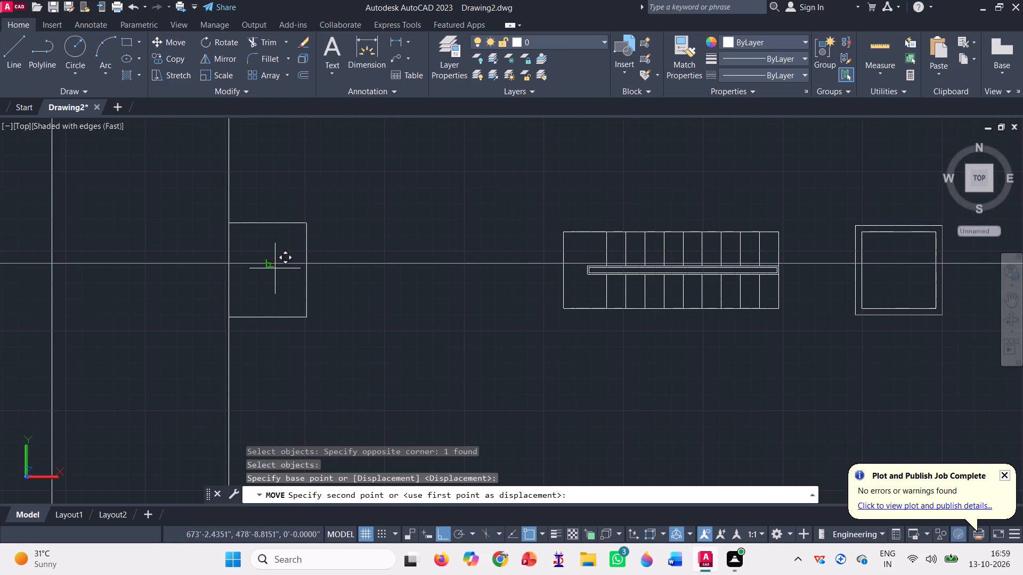
scroll(277, 271, "up", 1)
scroll(254, 258, "down", 2)
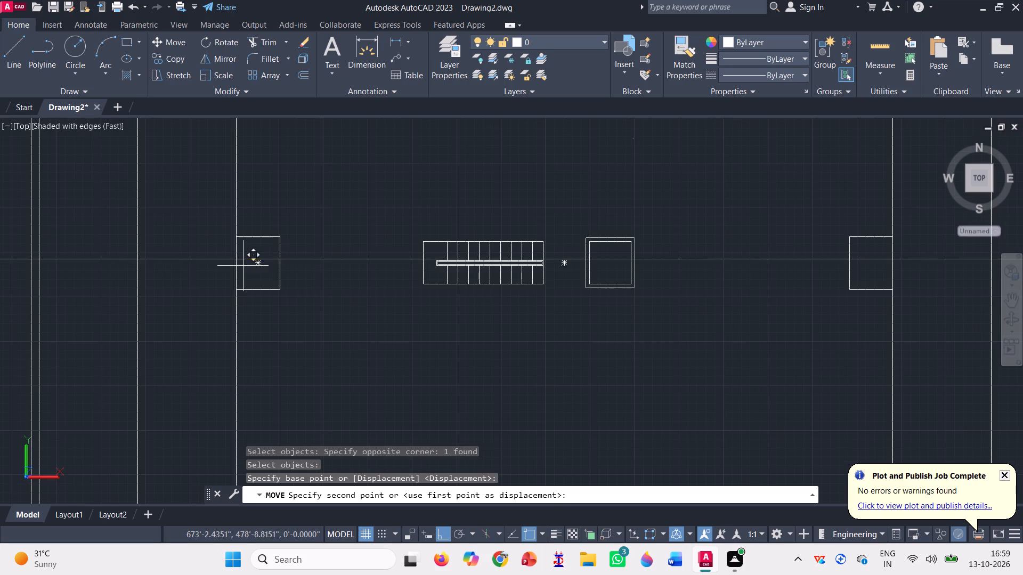
left_click(261, 264)
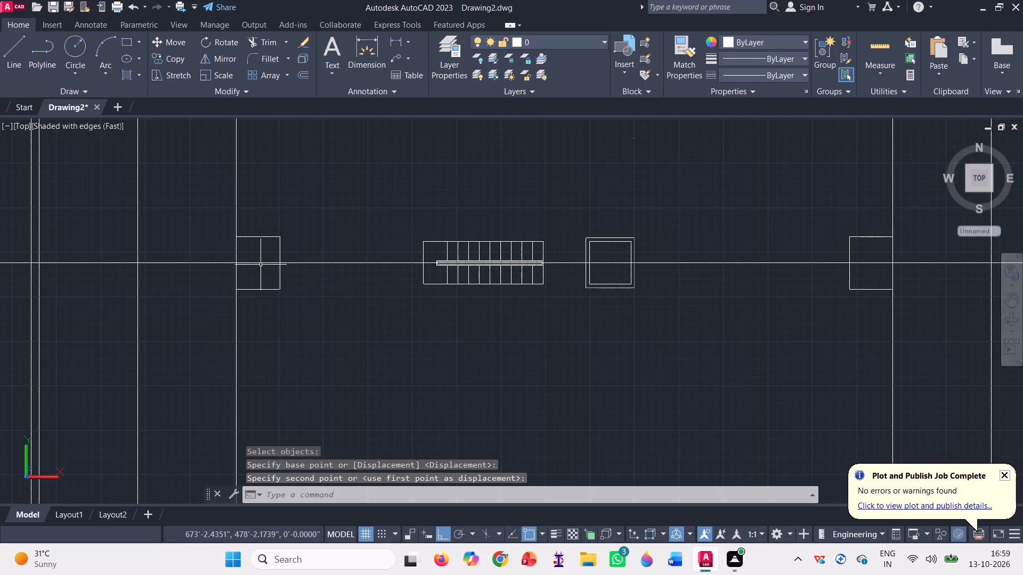
scroll(261, 264, "down", 3)
scroll(317, 254, "down", 4)
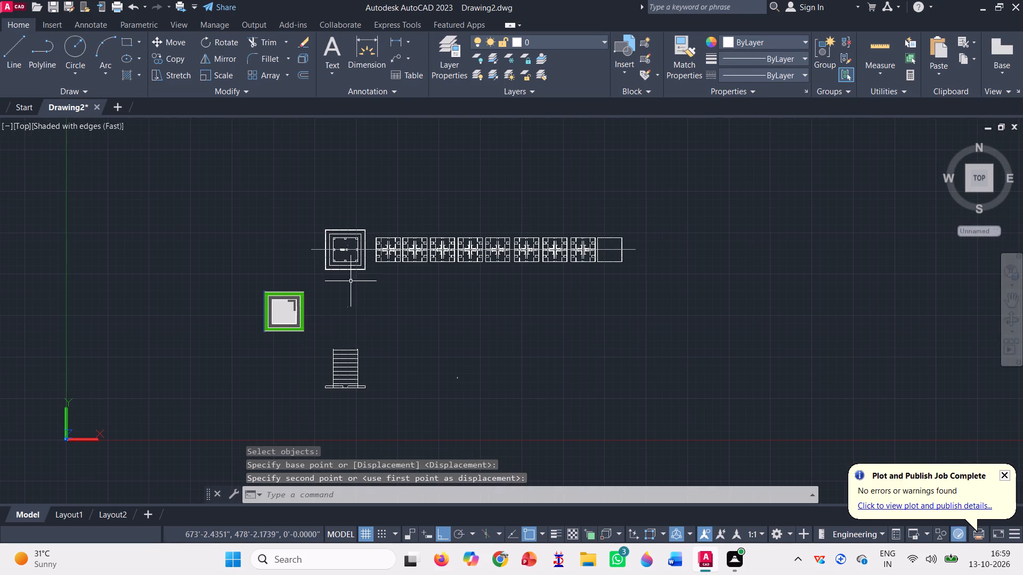
key("Escape")
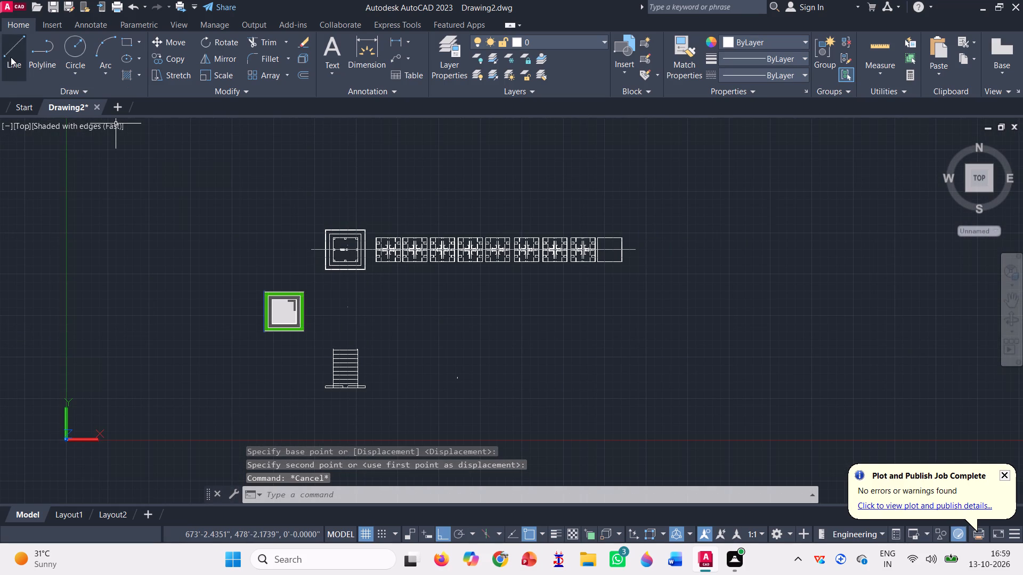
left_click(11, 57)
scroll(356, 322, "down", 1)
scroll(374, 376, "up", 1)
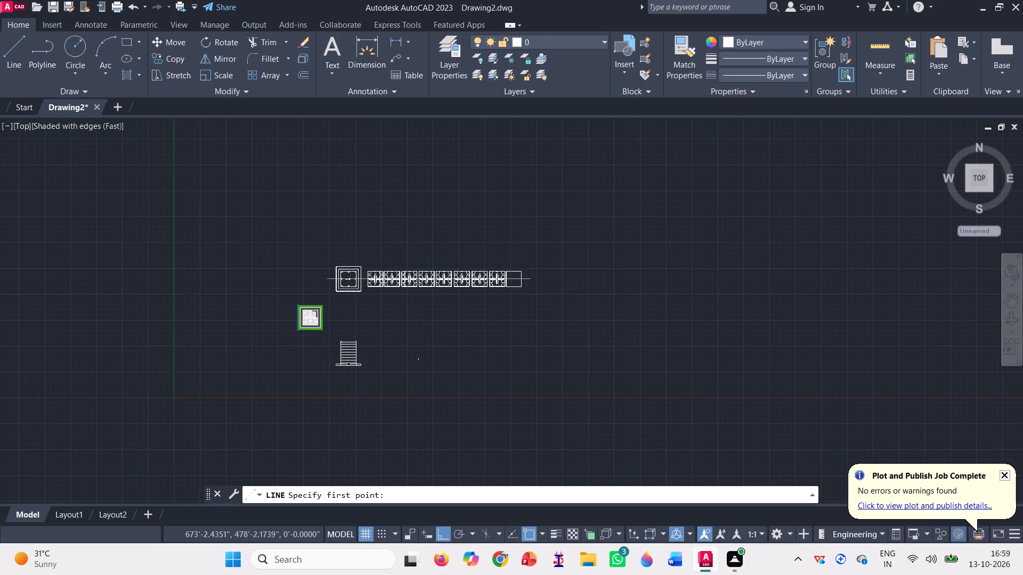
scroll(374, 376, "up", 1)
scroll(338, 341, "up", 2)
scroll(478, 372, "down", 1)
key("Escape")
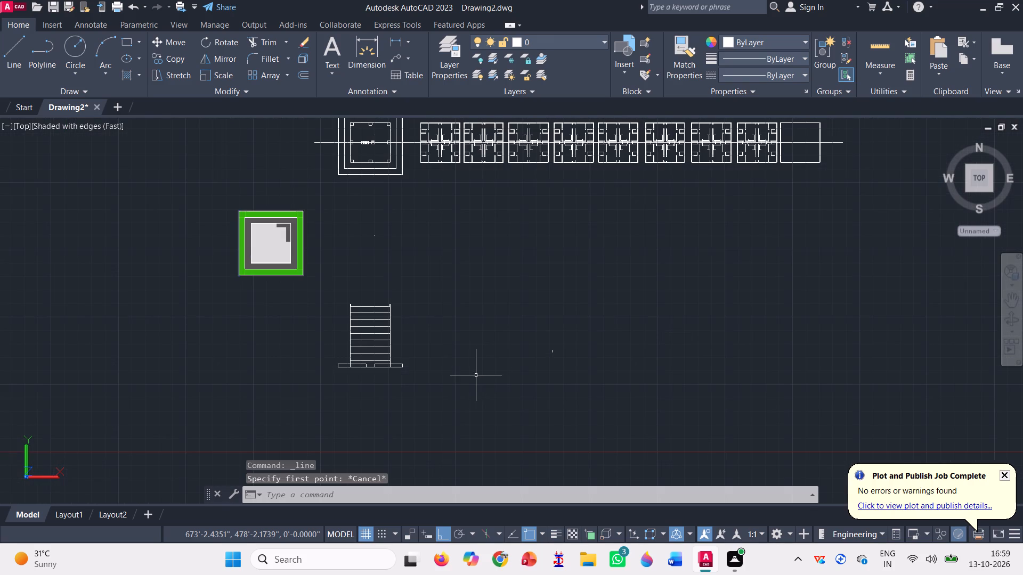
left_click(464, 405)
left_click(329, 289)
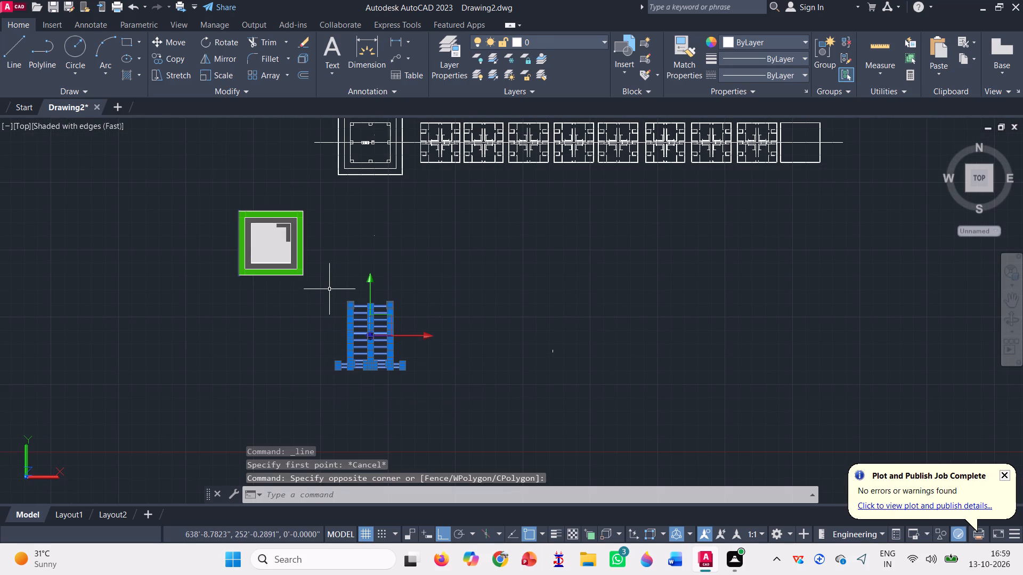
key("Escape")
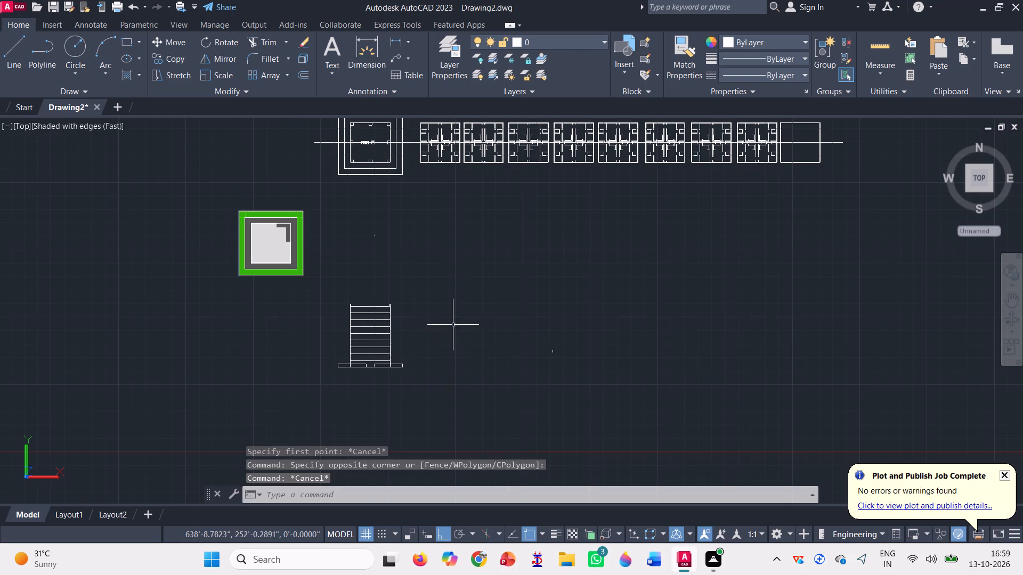
Copy the whole building elevation with its widened base horizontally to the right by about 199'-4".
left_click(172, 56)
left_click(421, 394)
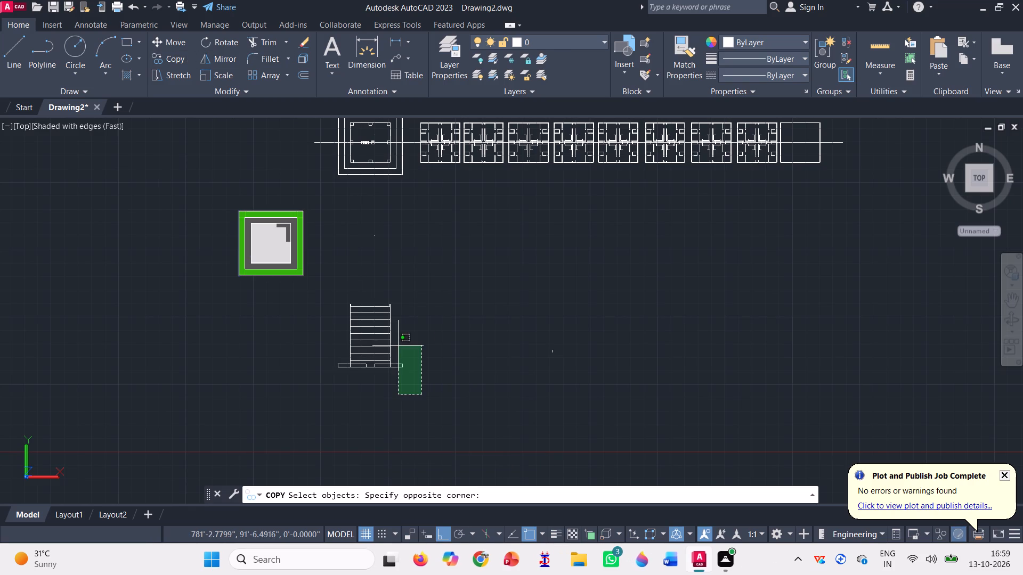
left_click(328, 285)
key("space")
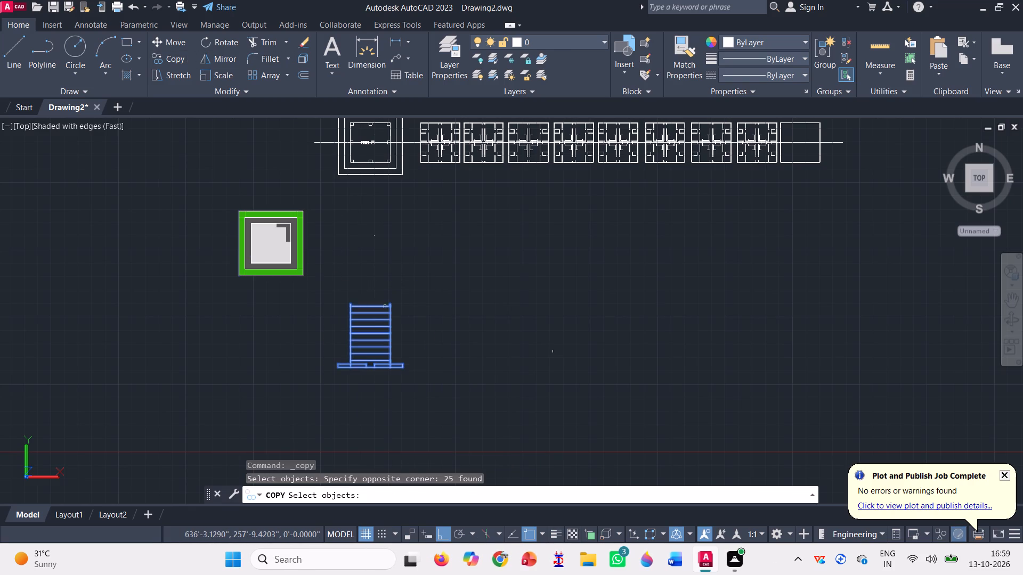
left_click(382, 306)
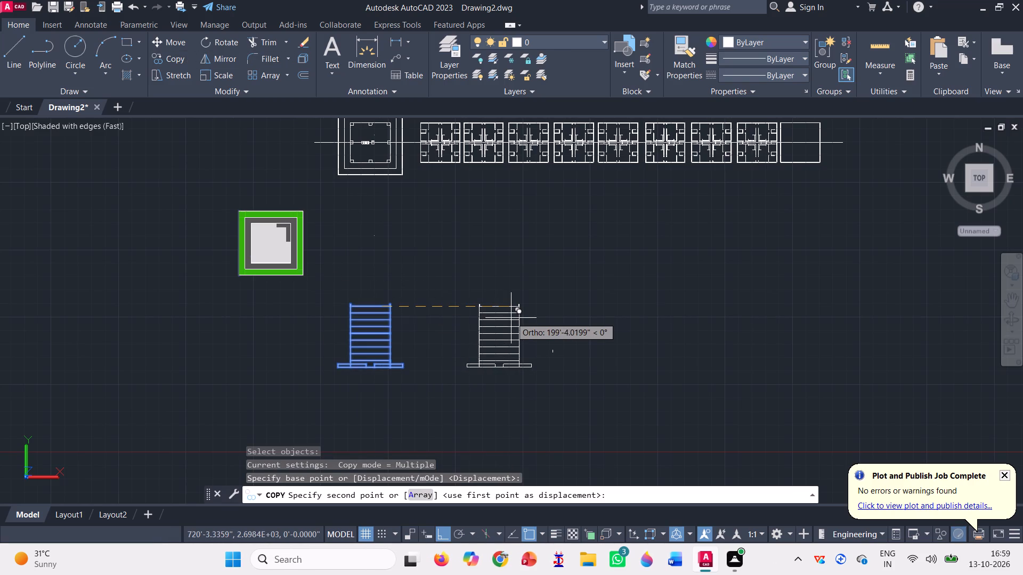
left_click(511, 317)
key("Escape")
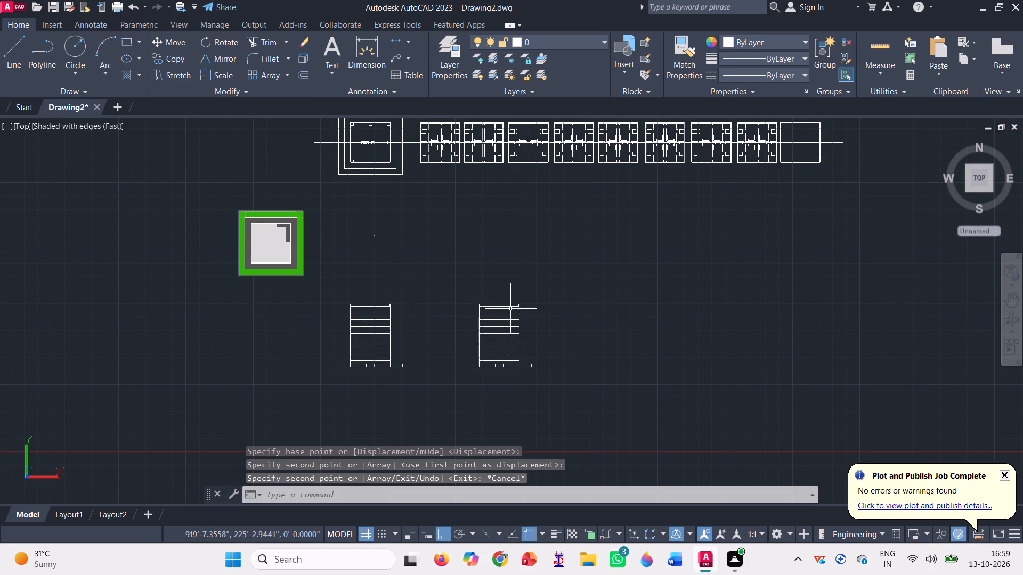
Examine where the horizontal section line crosses the walls in the row of floor plans, alongside the two elevations.
scroll(444, 207, "down", 1)
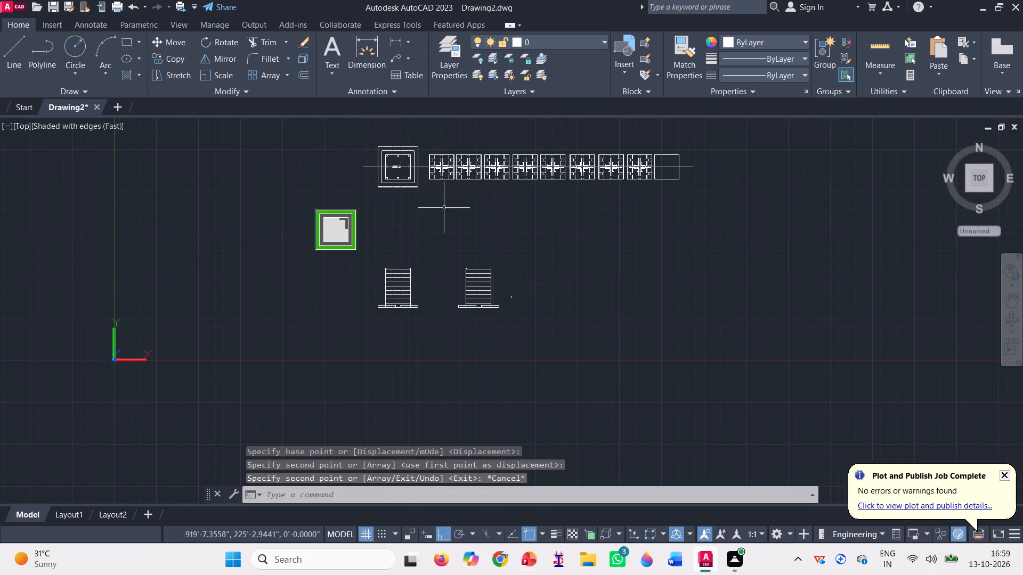
scroll(456, 158, "up", 6)
scroll(401, 228, "up", 2)
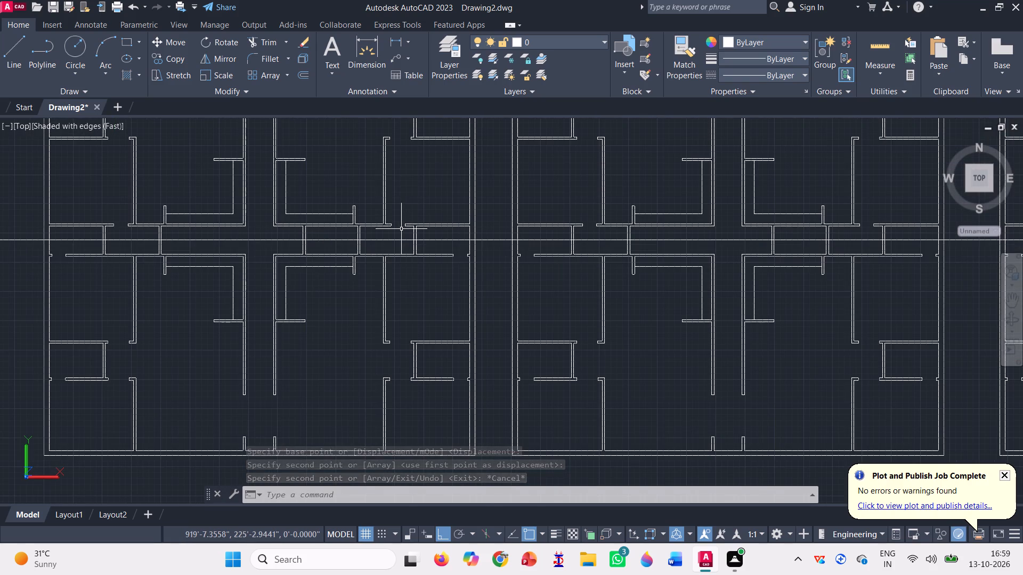
scroll(405, 199, "down", 5)
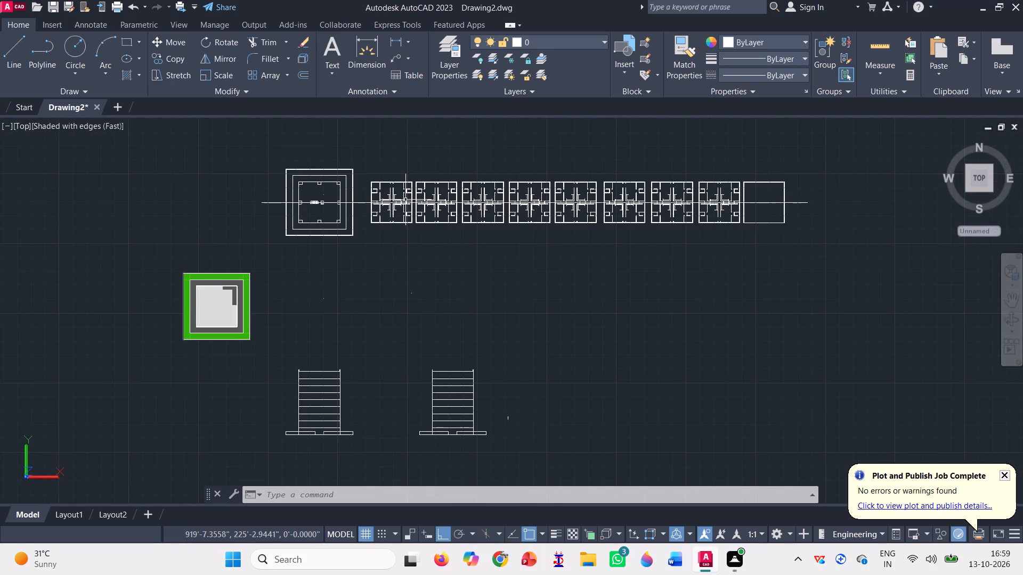
scroll(405, 244, "down", 1)
scroll(404, 230, "up", 3)
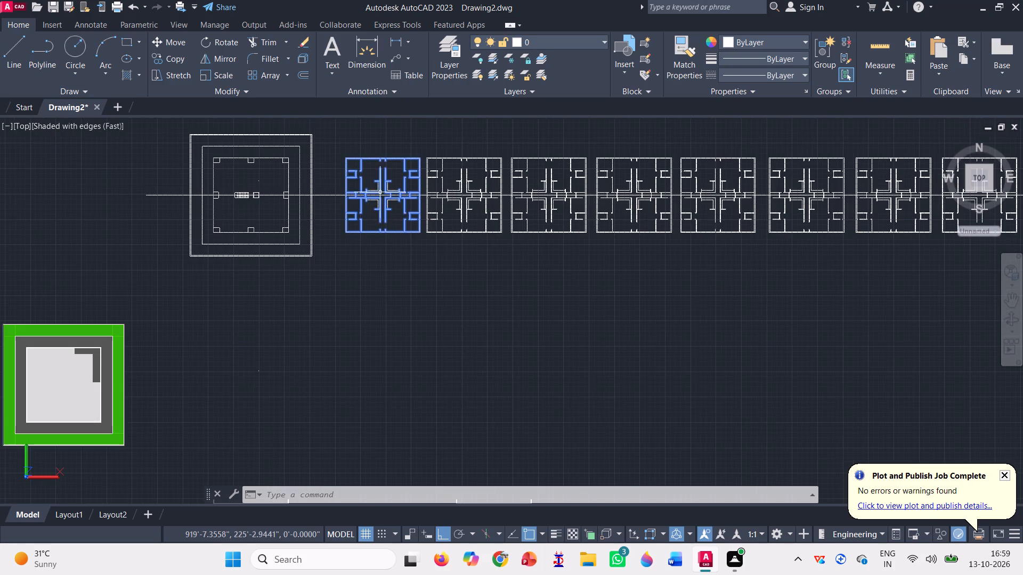
scroll(395, 249, "down", 3)
scroll(413, 326, "up", 3)
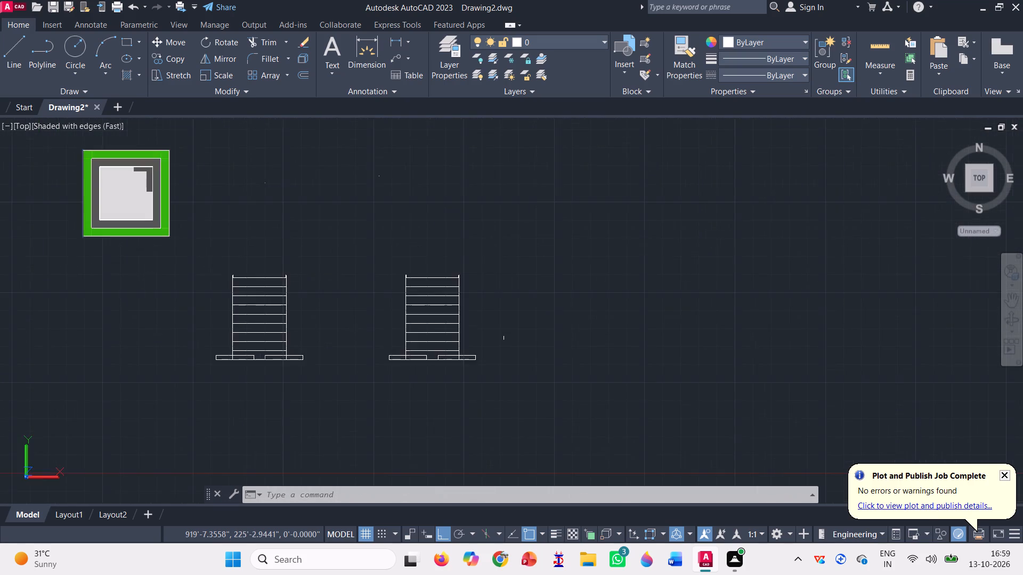
scroll(413, 292, "down", 2)
scroll(466, 149, "up", 2)
scroll(371, 264, "up", 4)
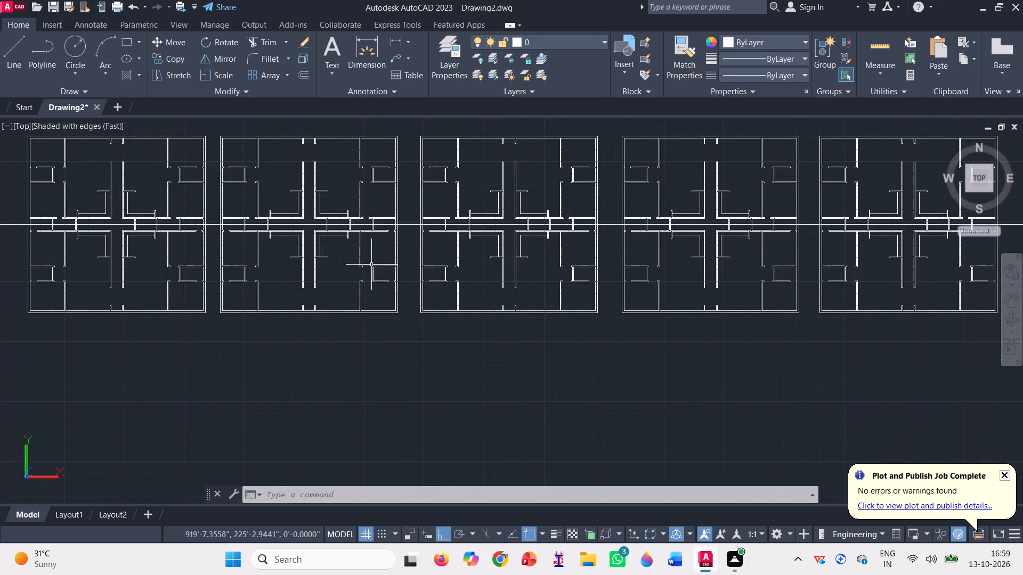
scroll(483, 212, "up", 3)
scroll(483, 208, "down", 4)
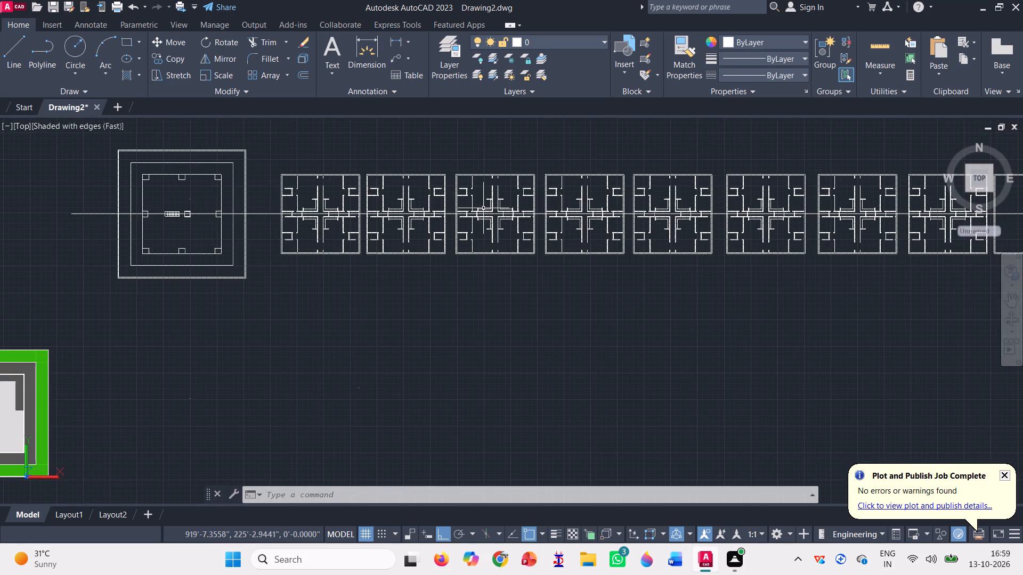
scroll(332, 219, "up", 3)
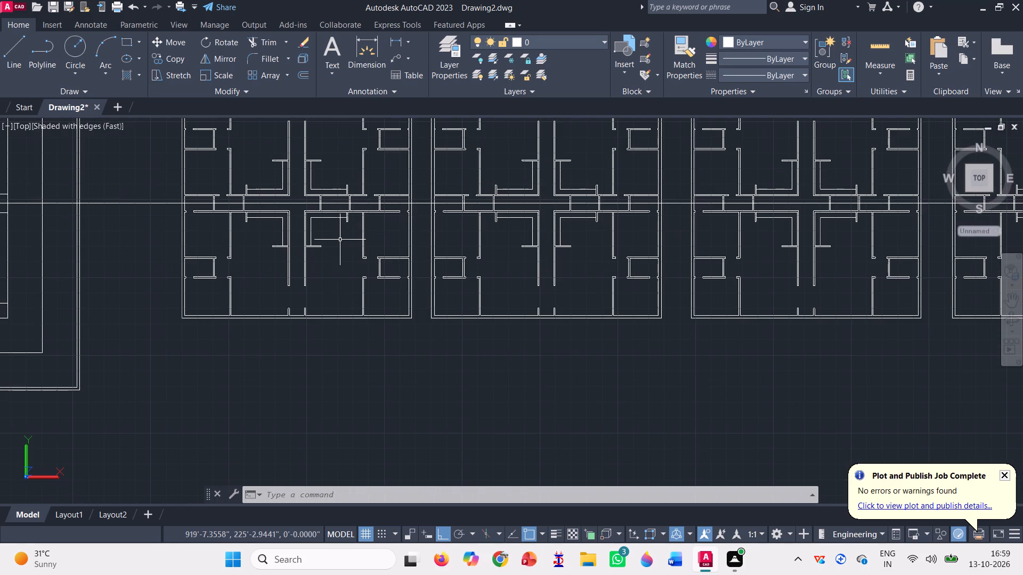
scroll(242, 198, "up", 3)
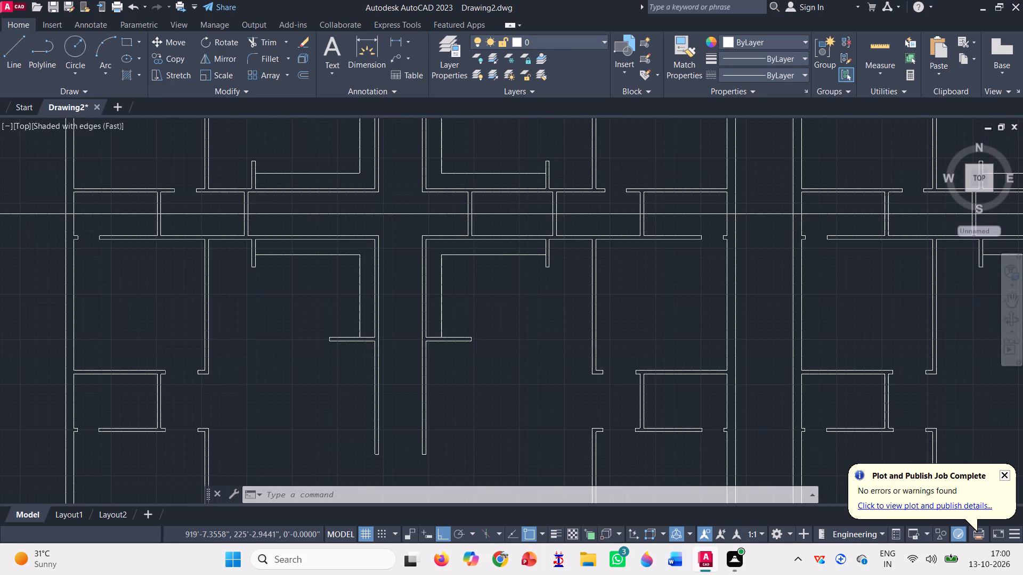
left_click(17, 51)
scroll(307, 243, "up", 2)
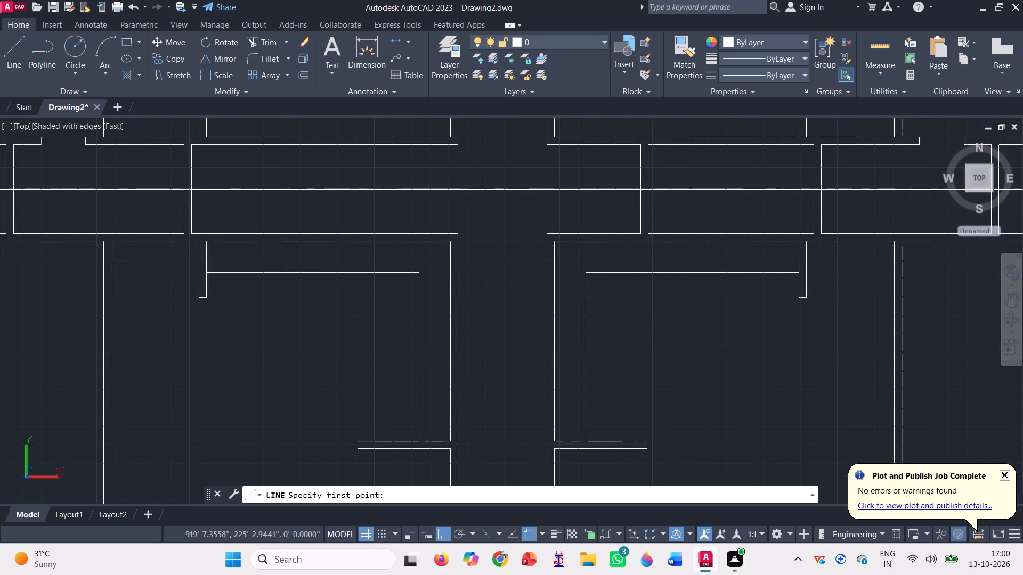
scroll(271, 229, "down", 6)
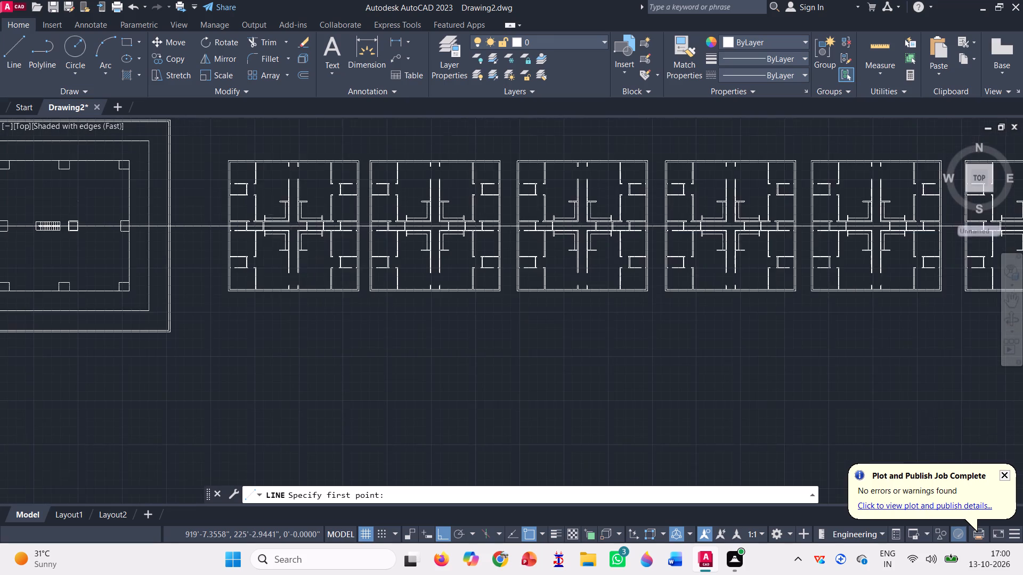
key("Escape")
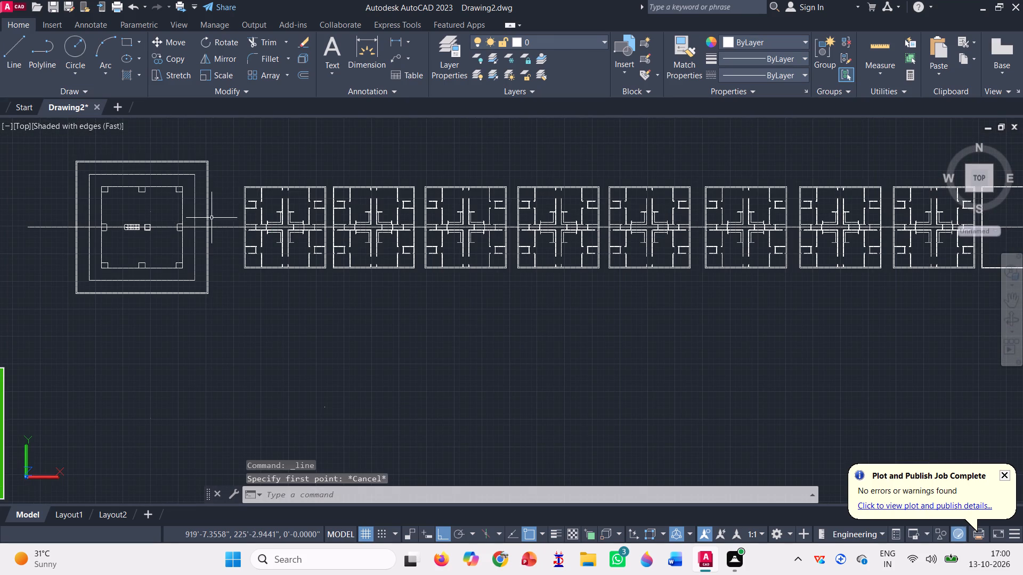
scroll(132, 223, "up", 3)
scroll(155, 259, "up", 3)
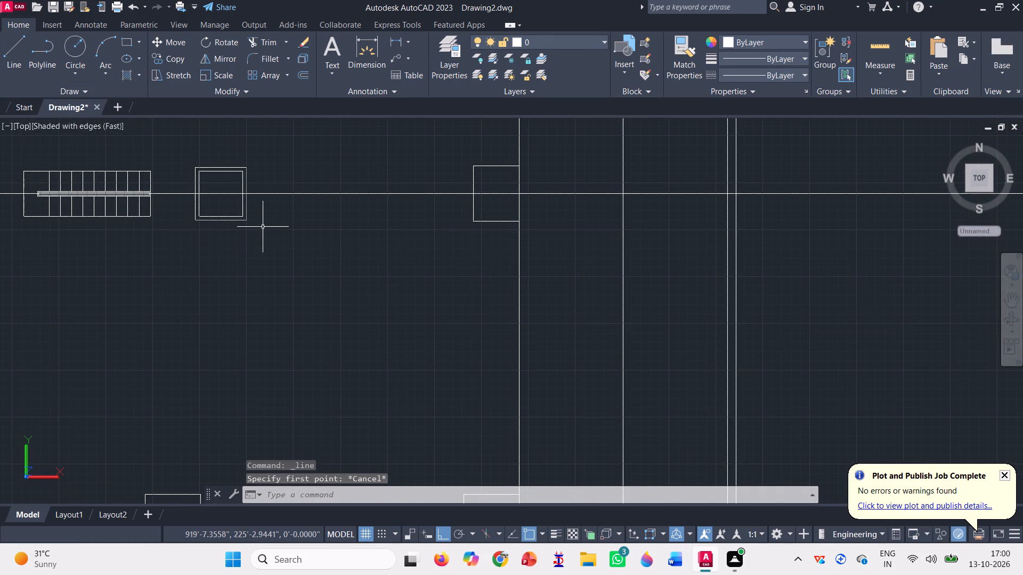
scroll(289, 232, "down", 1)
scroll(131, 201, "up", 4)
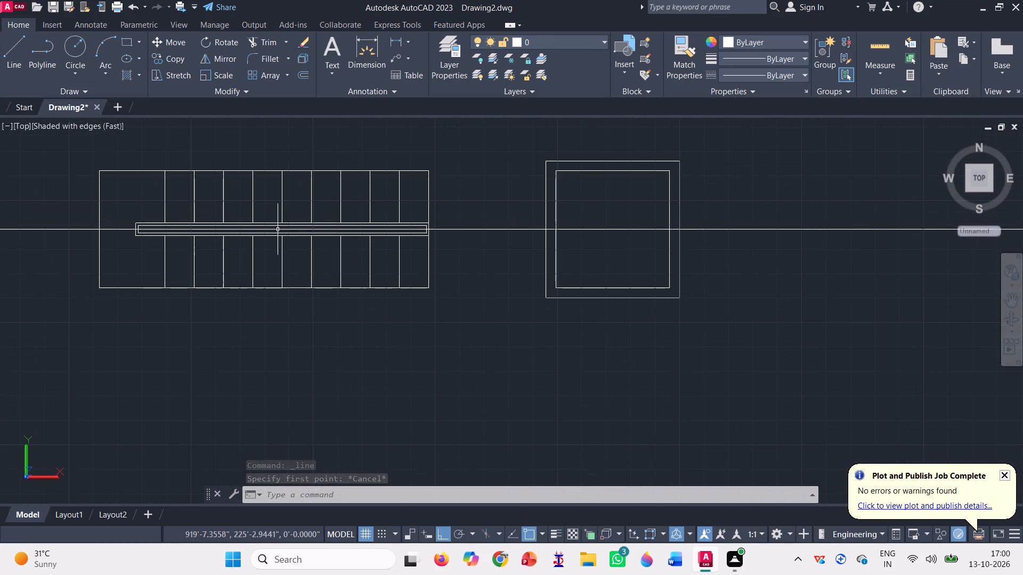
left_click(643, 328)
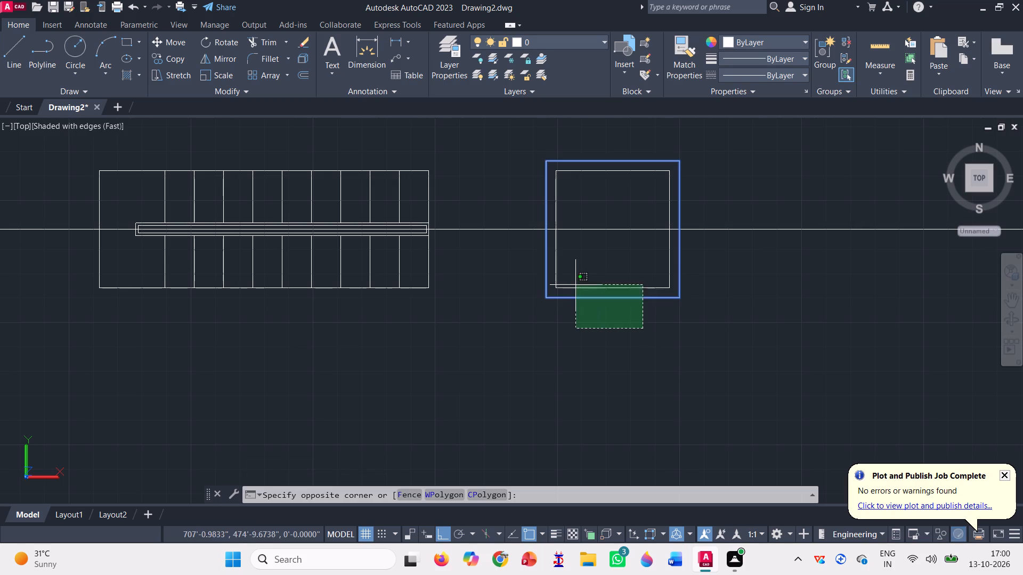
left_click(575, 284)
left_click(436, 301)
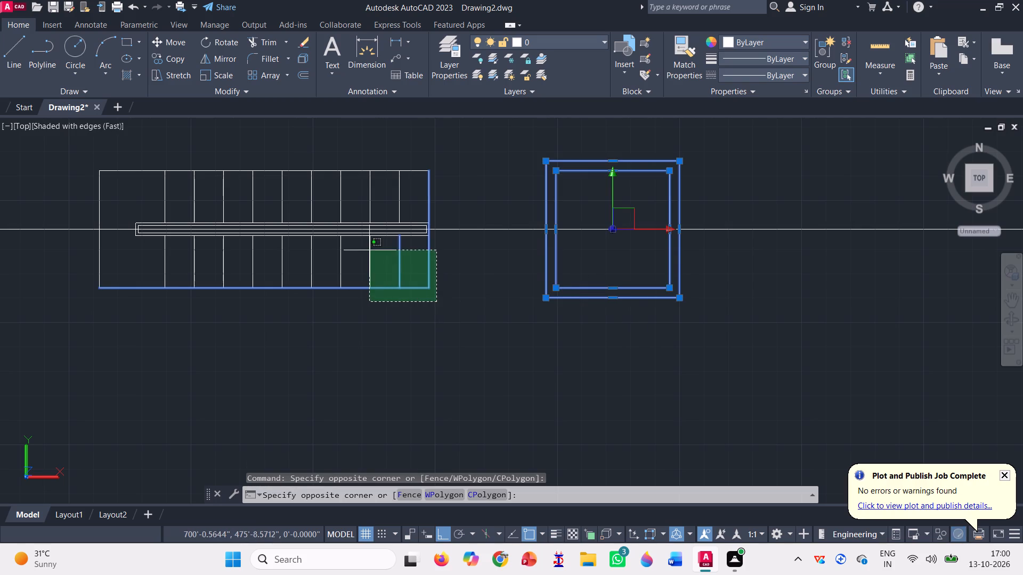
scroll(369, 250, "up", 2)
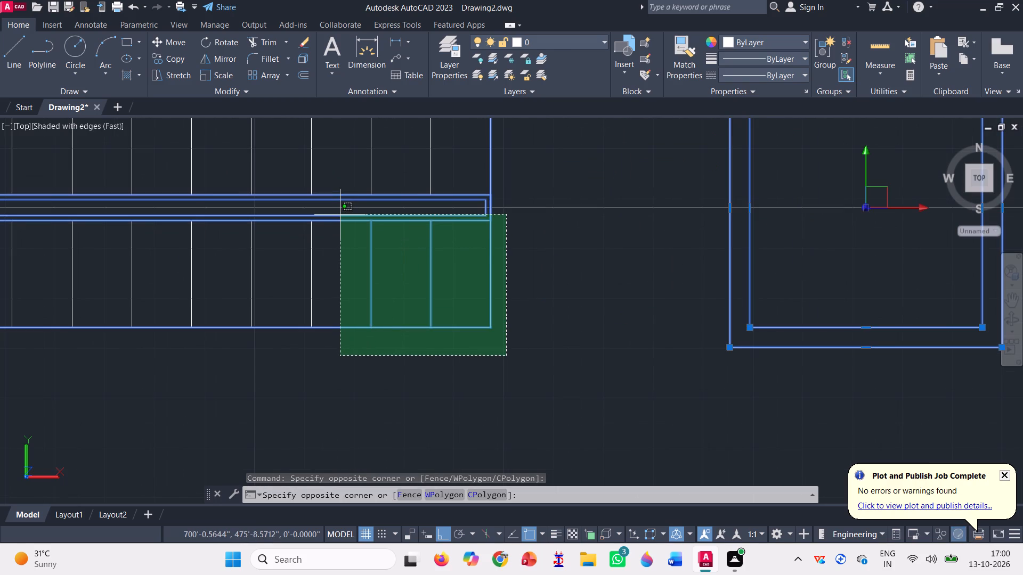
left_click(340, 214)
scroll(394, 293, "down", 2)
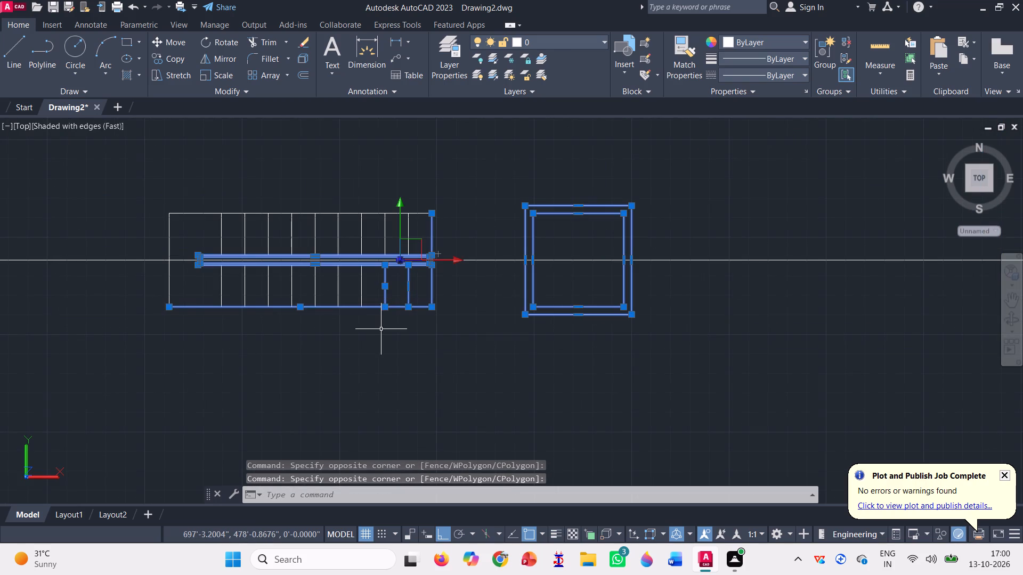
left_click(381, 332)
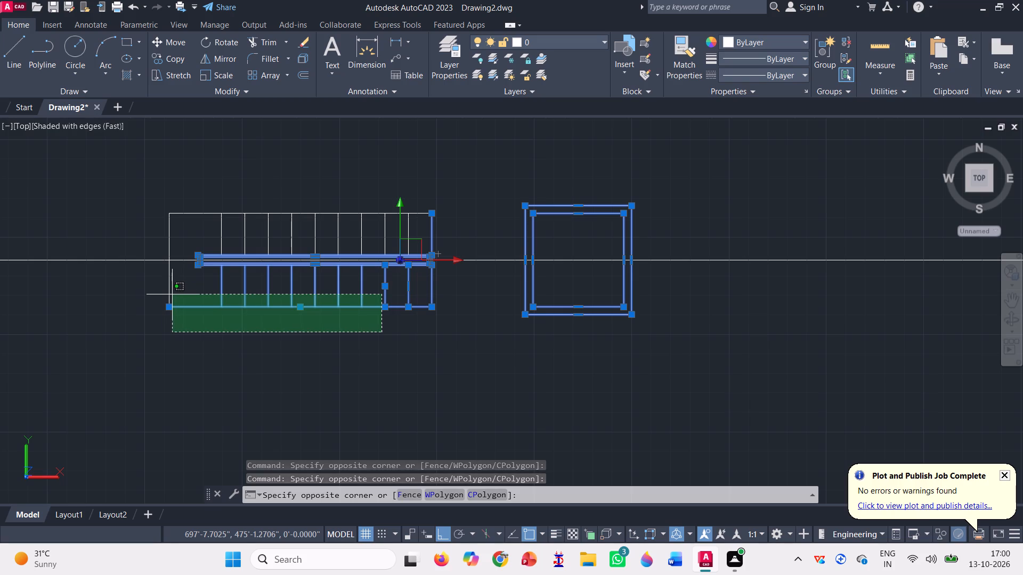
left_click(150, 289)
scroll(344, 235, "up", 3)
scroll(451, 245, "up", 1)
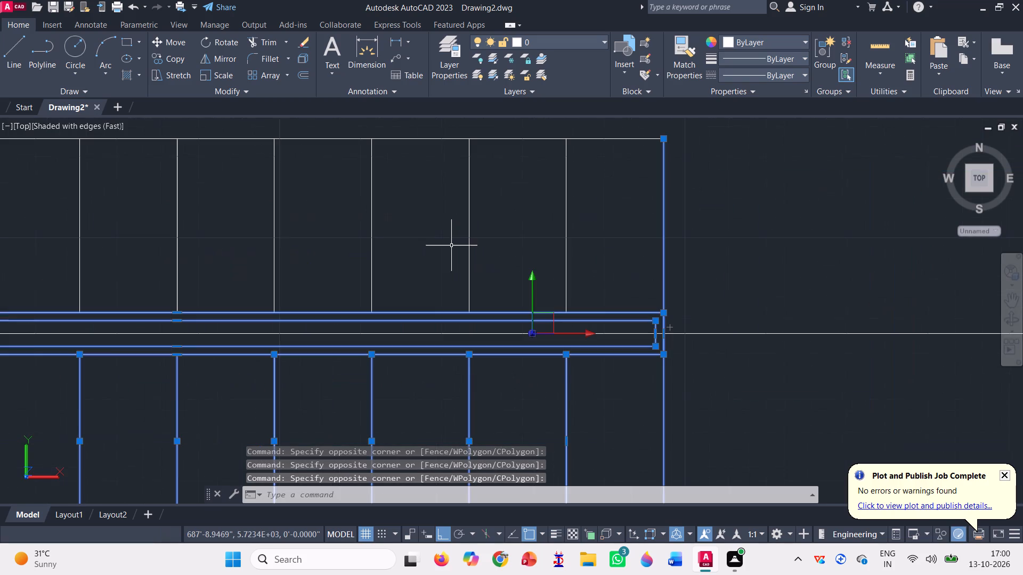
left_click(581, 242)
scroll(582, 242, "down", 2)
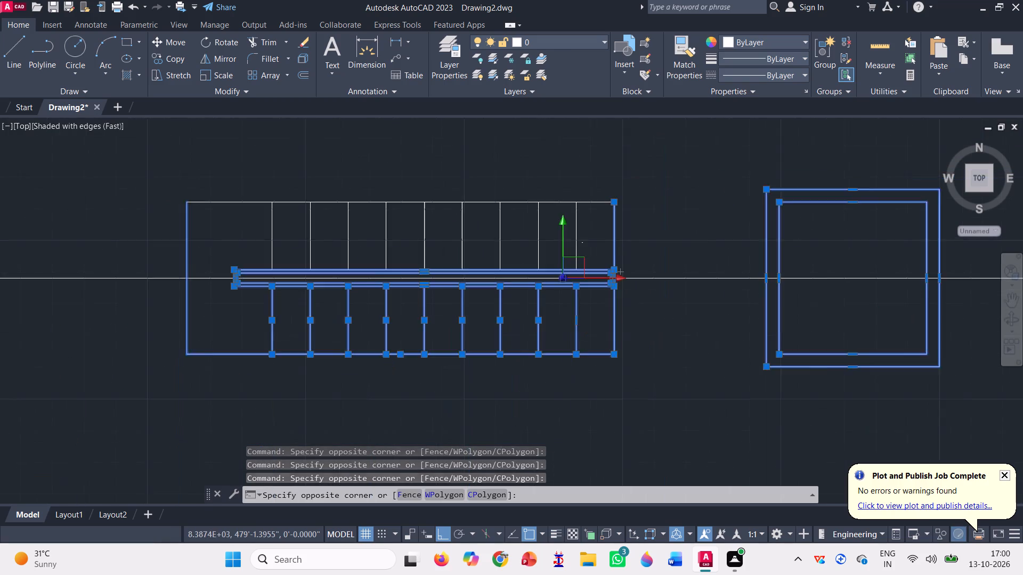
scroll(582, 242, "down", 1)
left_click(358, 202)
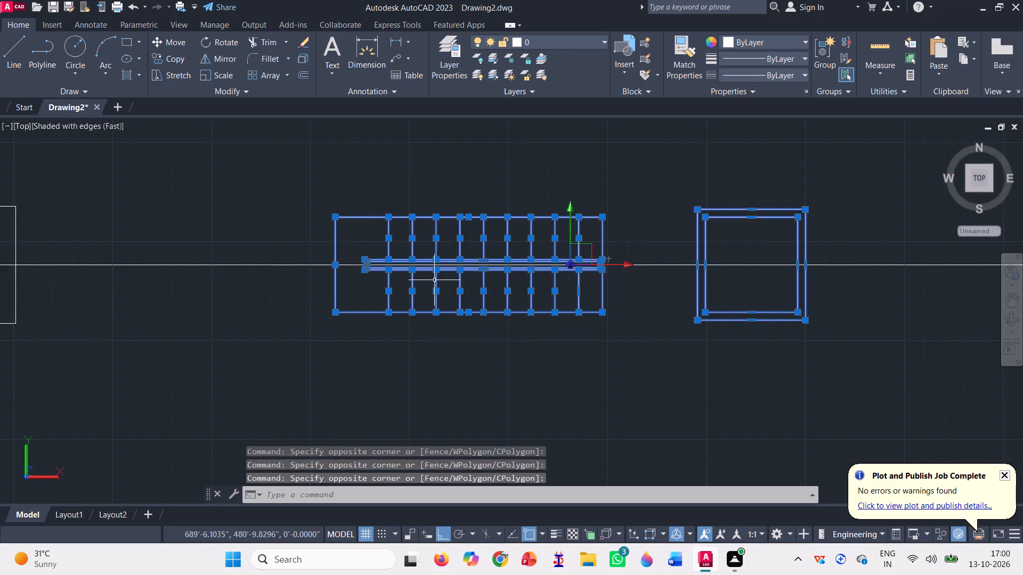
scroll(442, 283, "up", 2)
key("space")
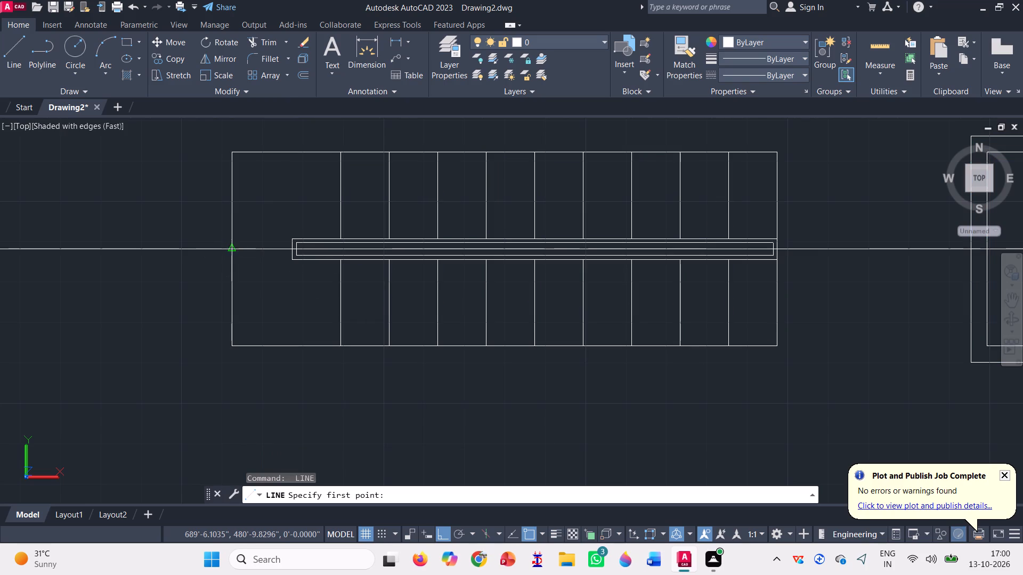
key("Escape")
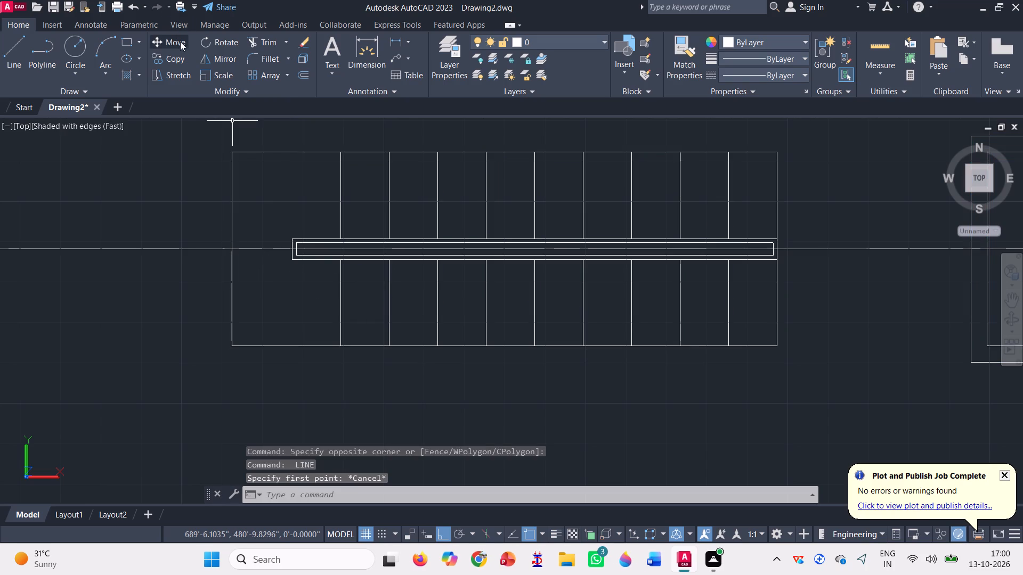
Copy the staircase and double-outlined square from the large column plan into the first floor plan, setting the landing's edge midpoint against the core wall.
left_click(175, 55)
scroll(400, 223, "down", 2)
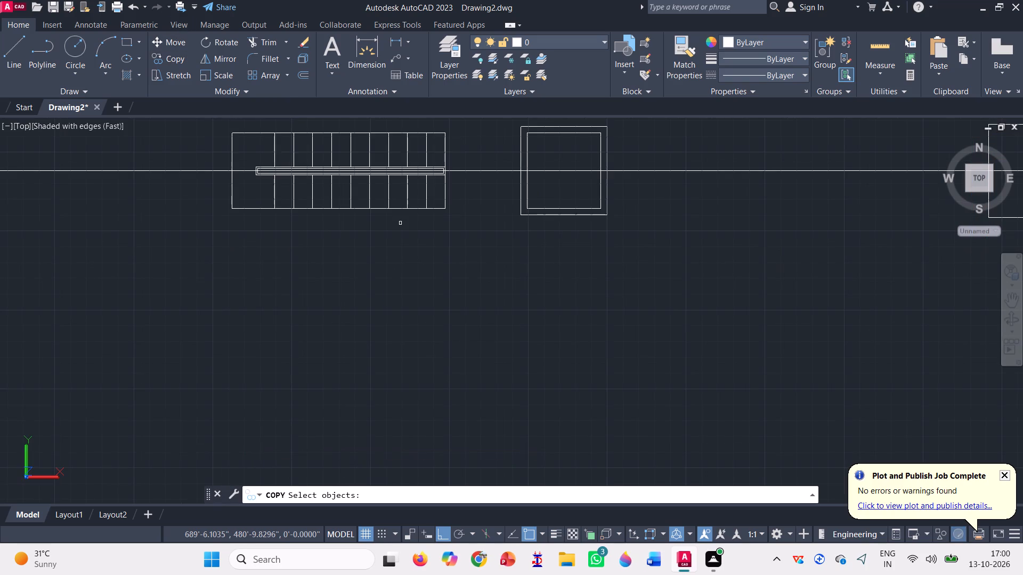
left_click(630, 242)
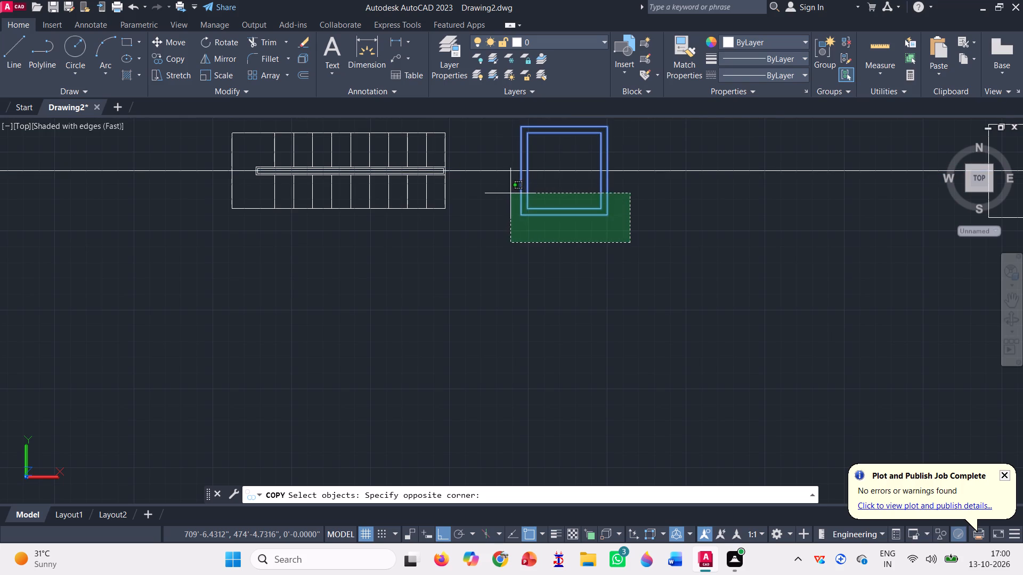
left_click(510, 193)
left_click(481, 237)
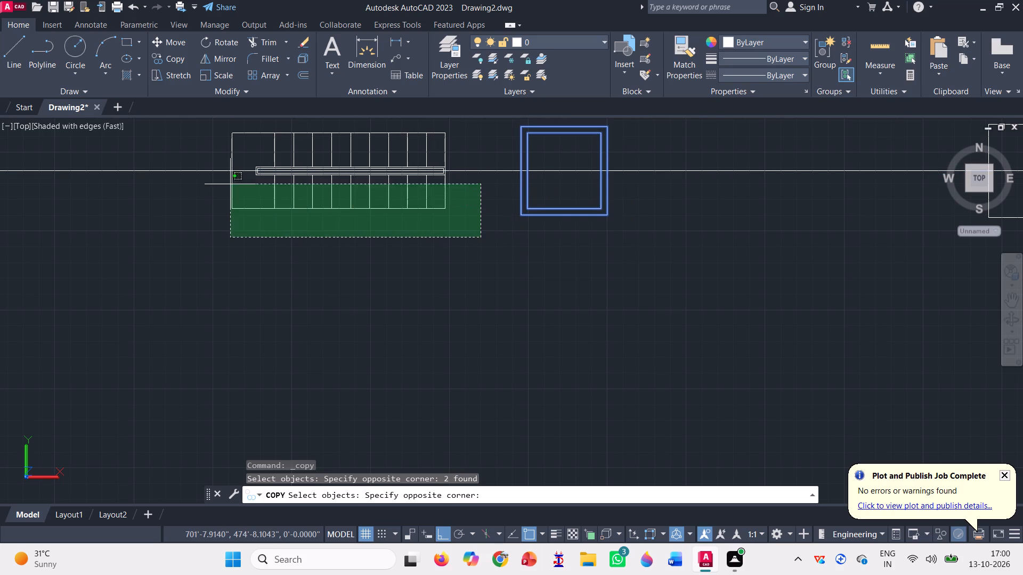
scroll(224, 187, "up", 3)
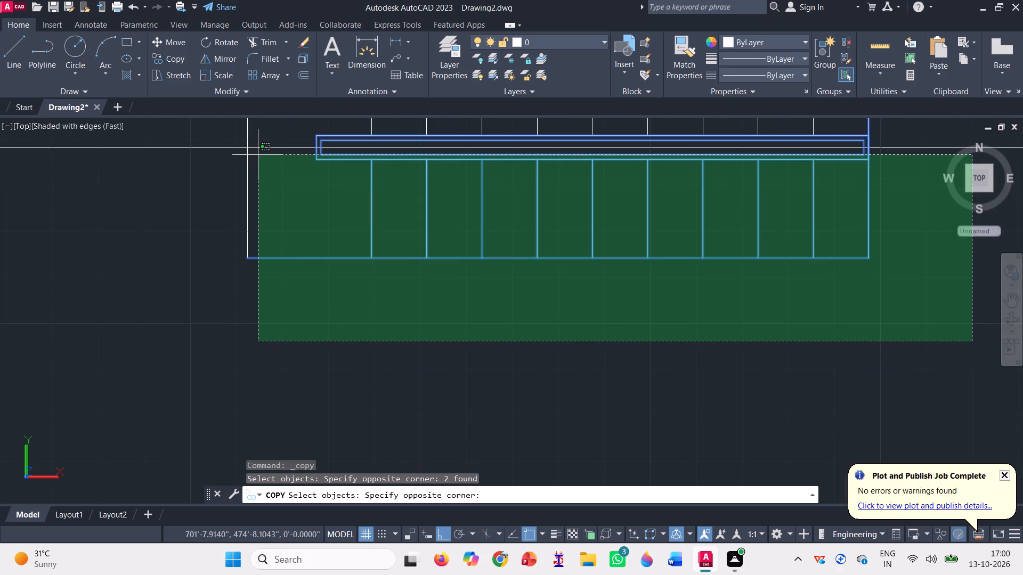
left_click(256, 152)
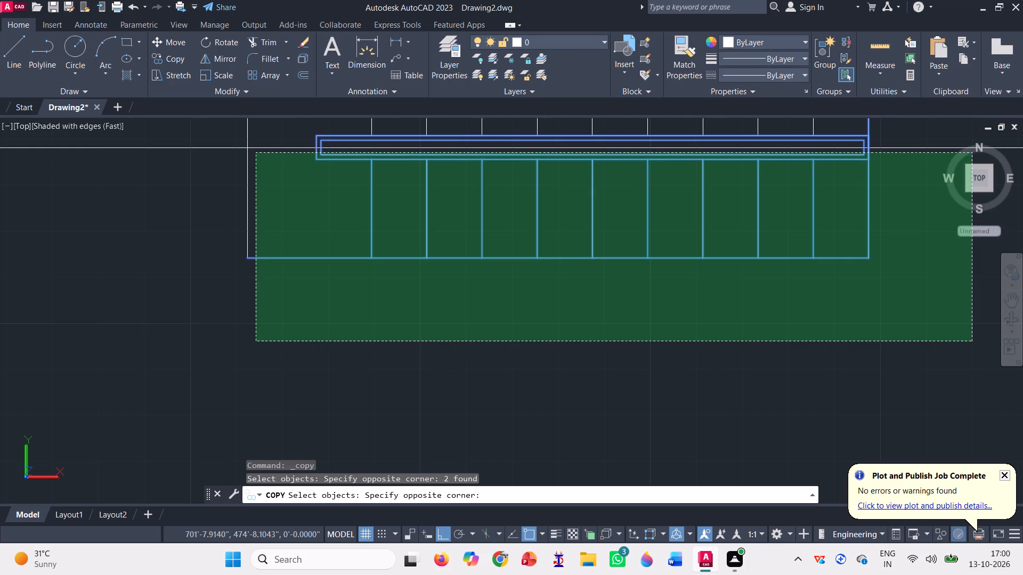
left_click(248, 195)
scroll(367, 343, "down", 1)
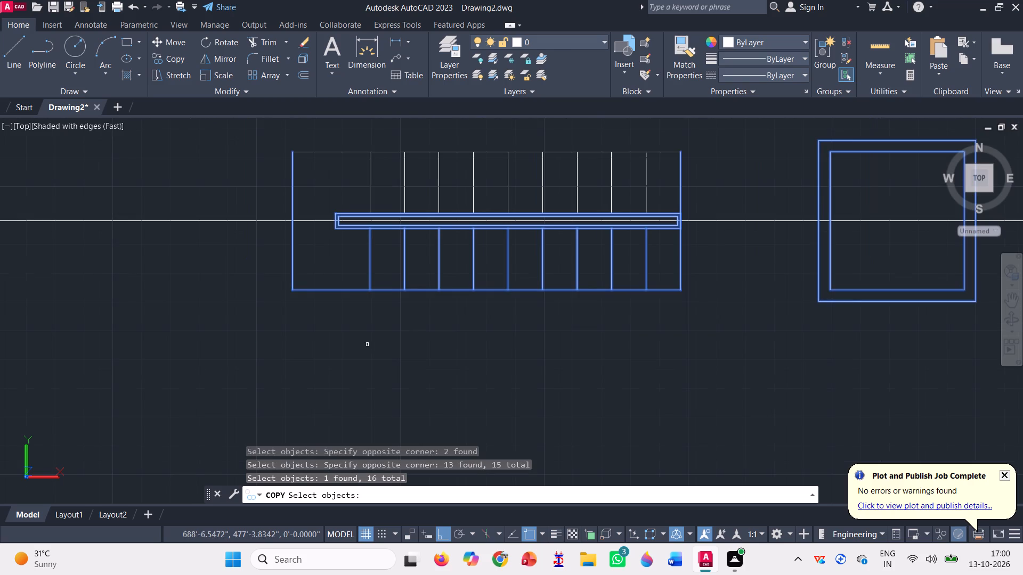
scroll(573, 193, "up", 2)
left_click(739, 210)
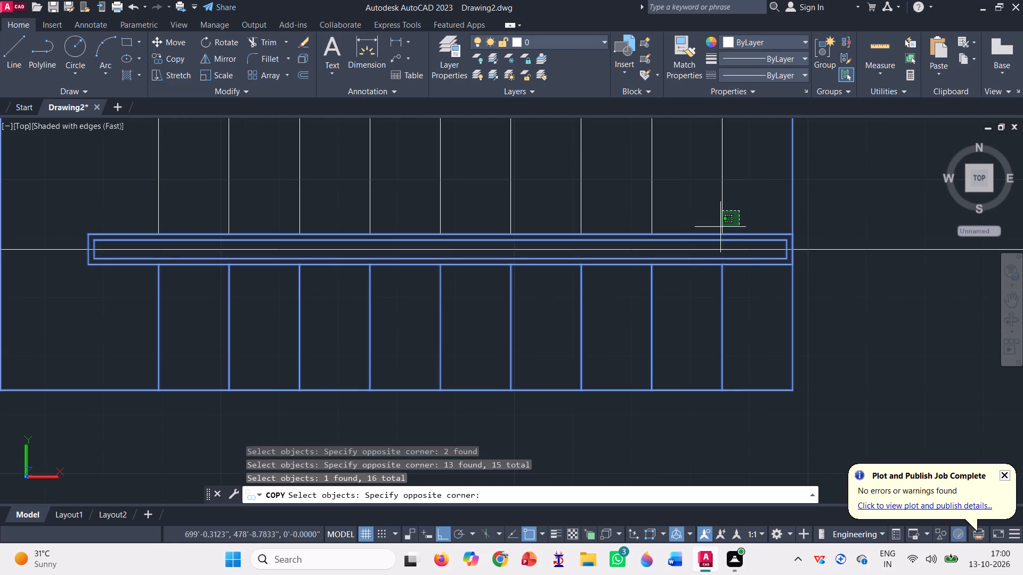
scroll(720, 226, "down", 2)
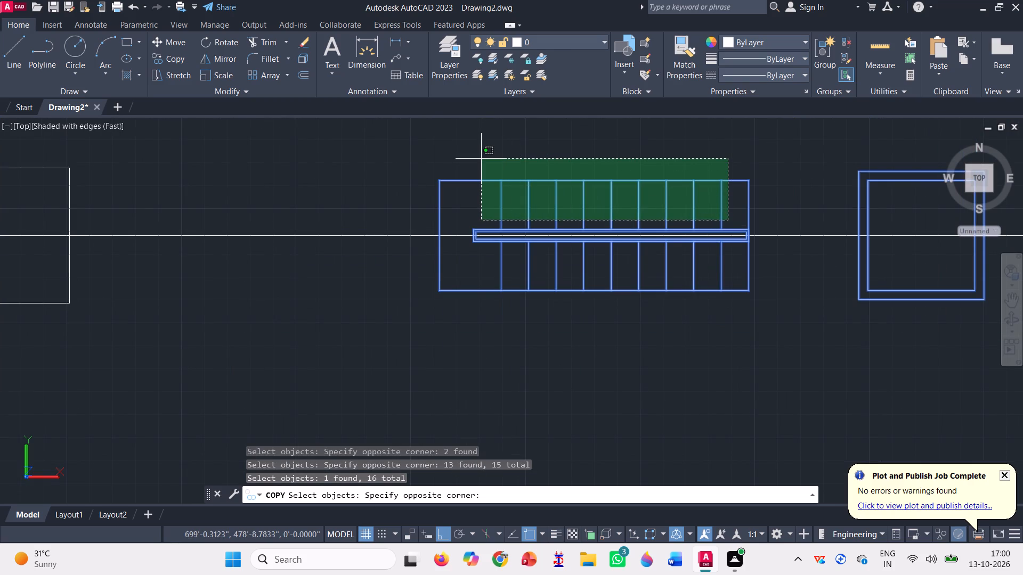
left_click(481, 157)
key("space")
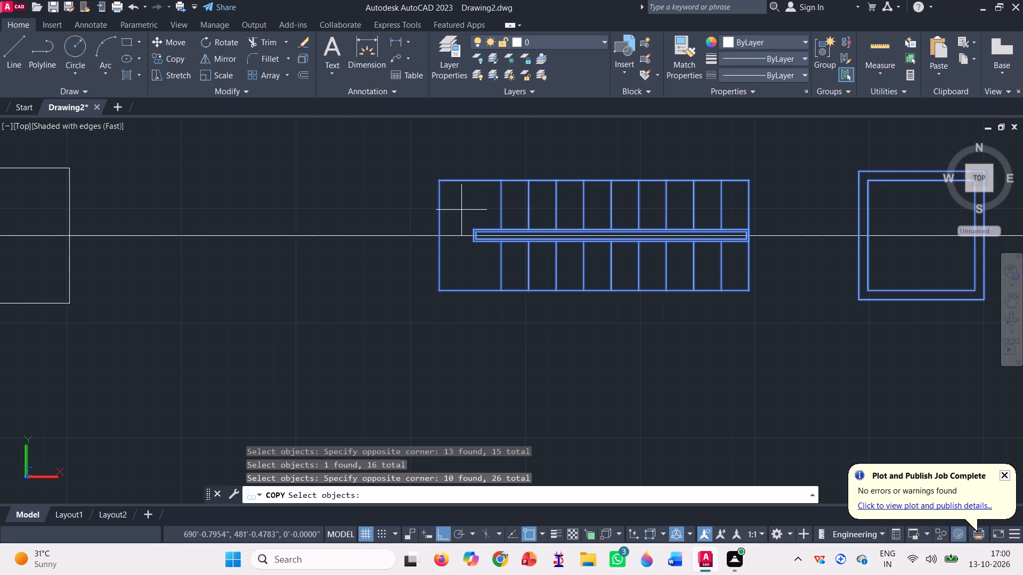
left_click(443, 238)
scroll(370, 240, "down", 5)
scroll(671, 225, "up", 1)
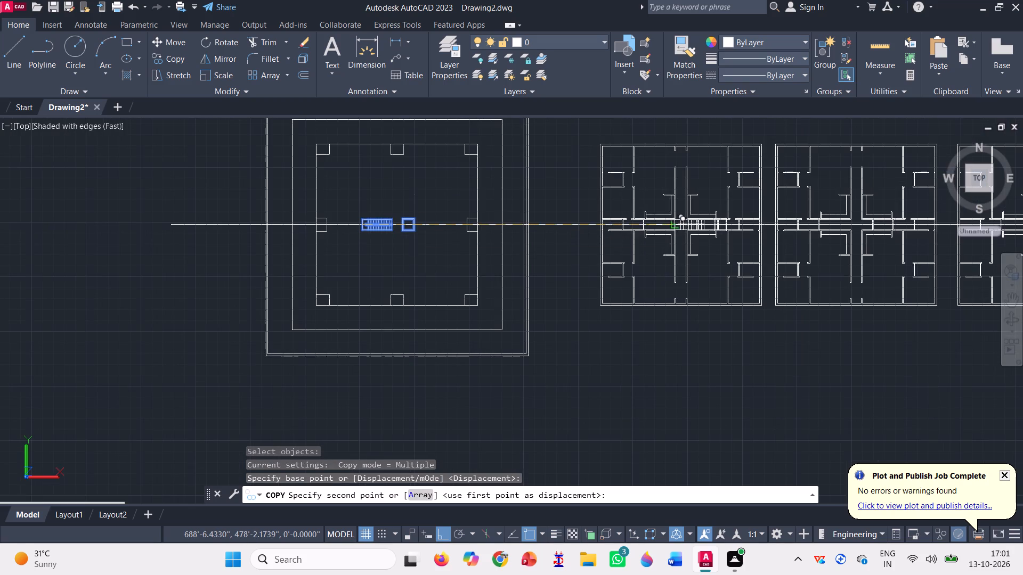
scroll(671, 225, "up", 4)
scroll(562, 205, "up", 3)
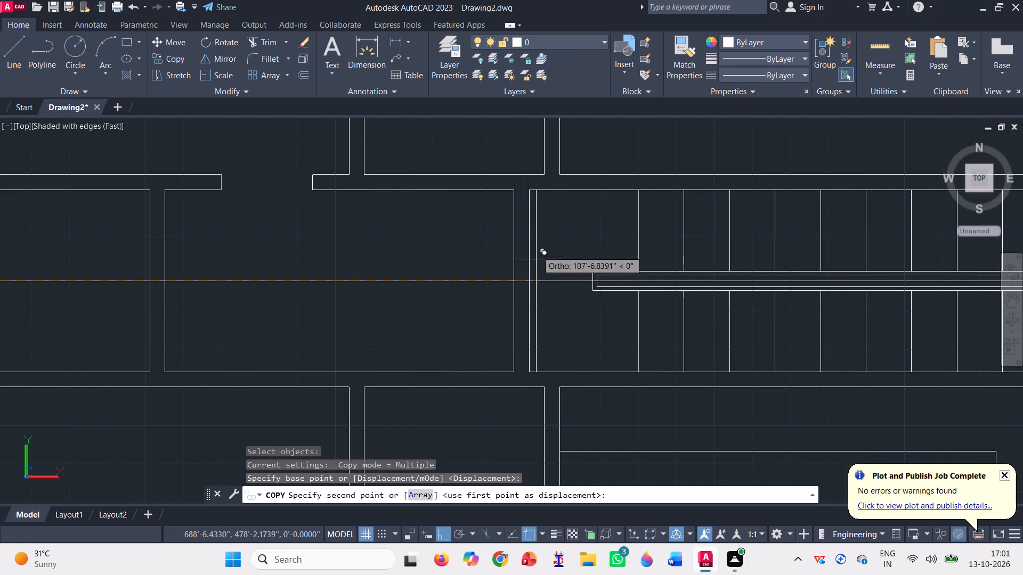
left_click(530, 281)
Place copies of the staircase and square in the second and third floor plans, with the landing edge on the core wall at the section line.
scroll(394, 234, "down", 2)
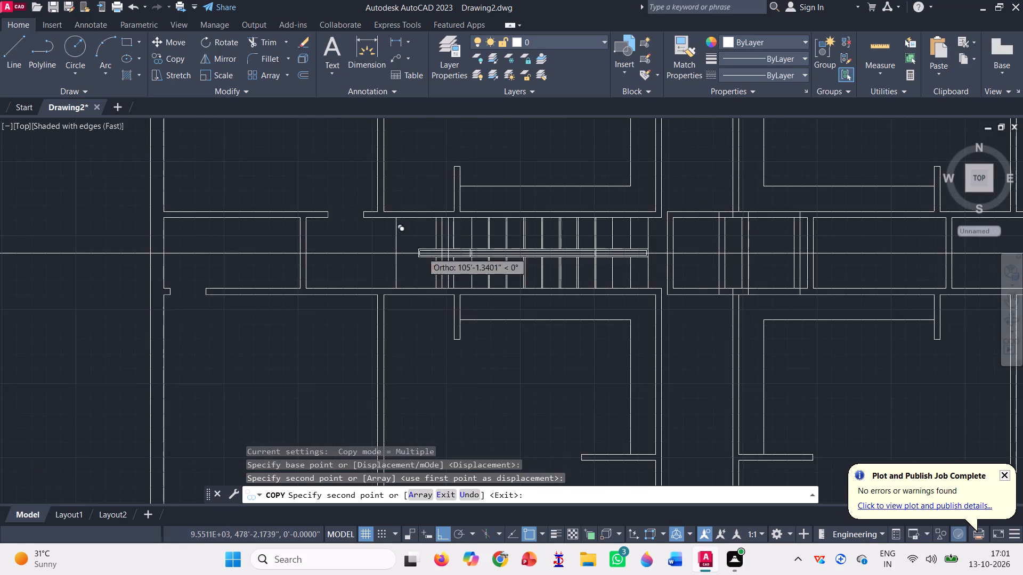
scroll(361, 208, "down", 3)
scroll(677, 221, "up", 1)
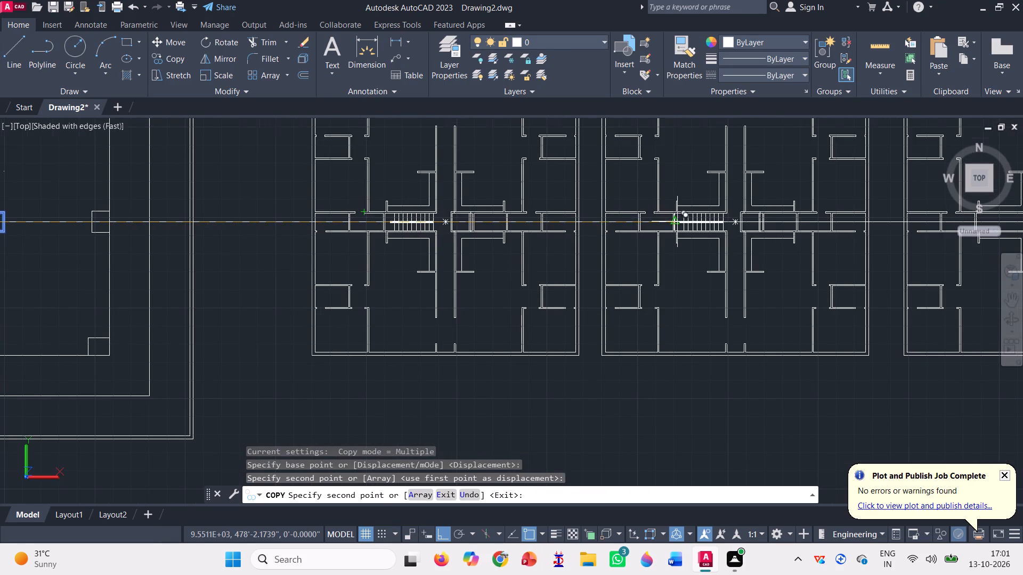
scroll(677, 221, "up", 5)
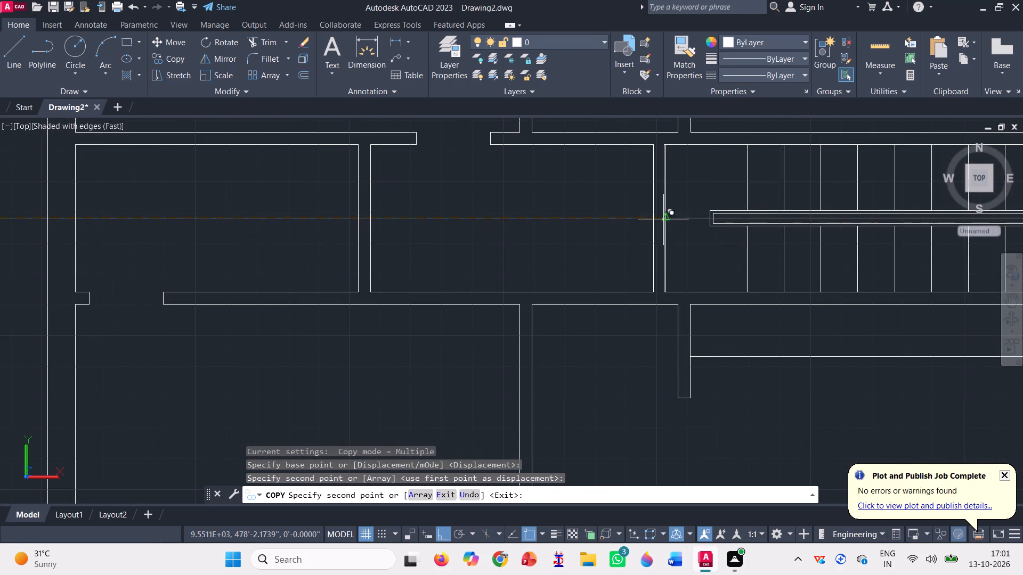
left_click(663, 218)
scroll(431, 221, "down", 5)
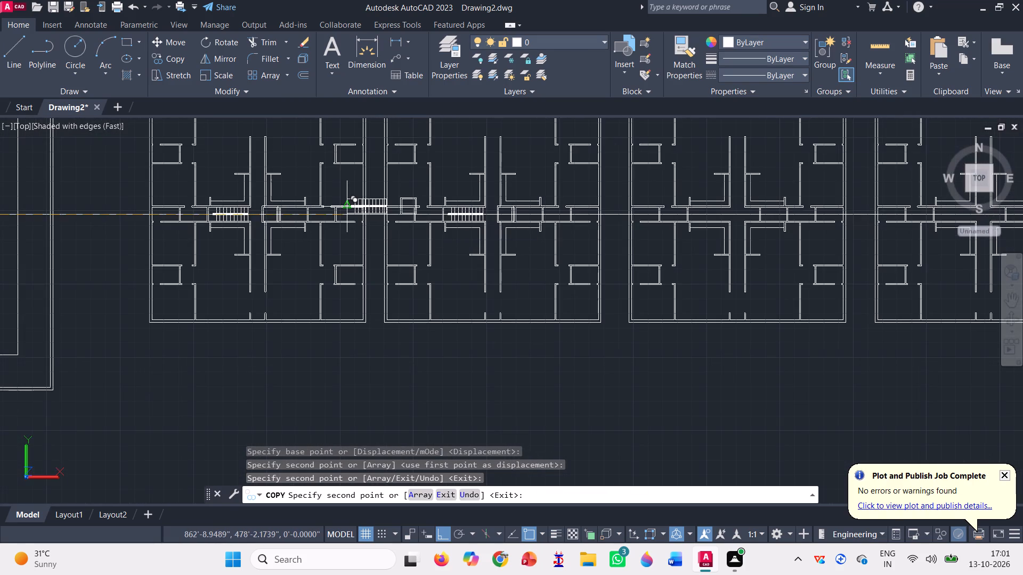
scroll(347, 207, "down", 1)
scroll(588, 212, "up", 5)
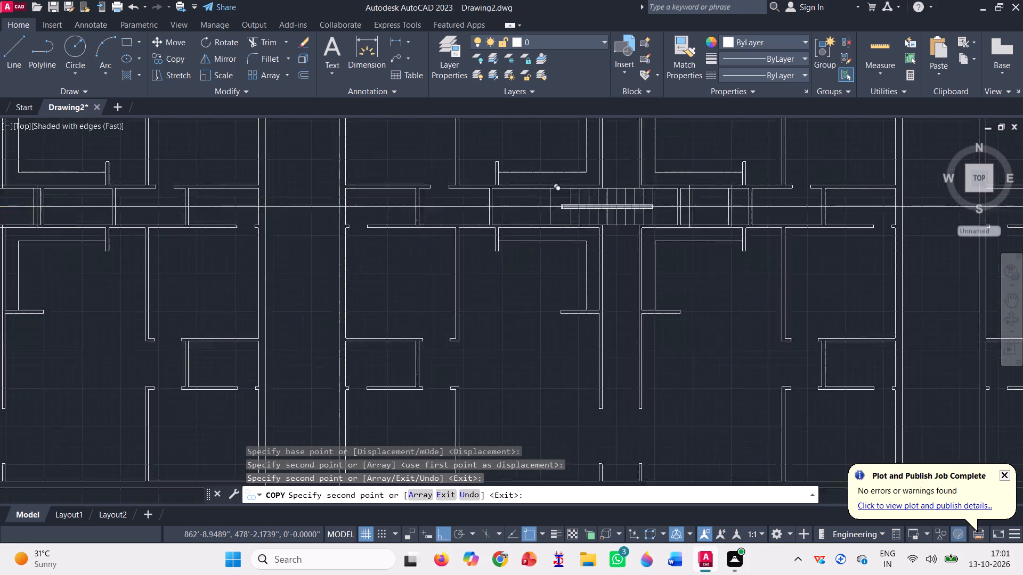
scroll(550, 194, "up", 1)
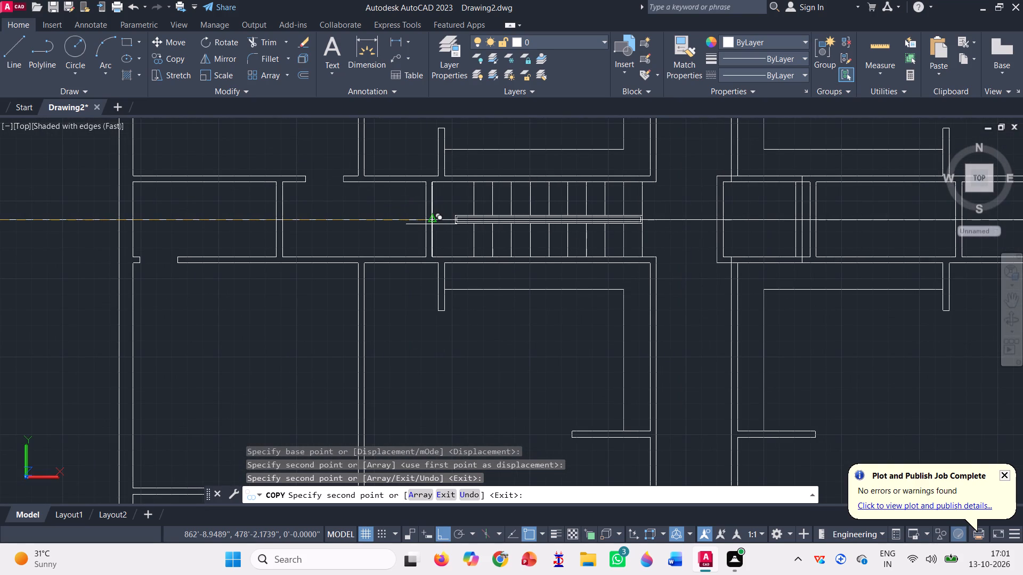
left_click(432, 224)
Place copies of the staircase and square in the fourth and fifth floor plans, aligned with the core wall on the section line.
scroll(427, 205, "down", 1)
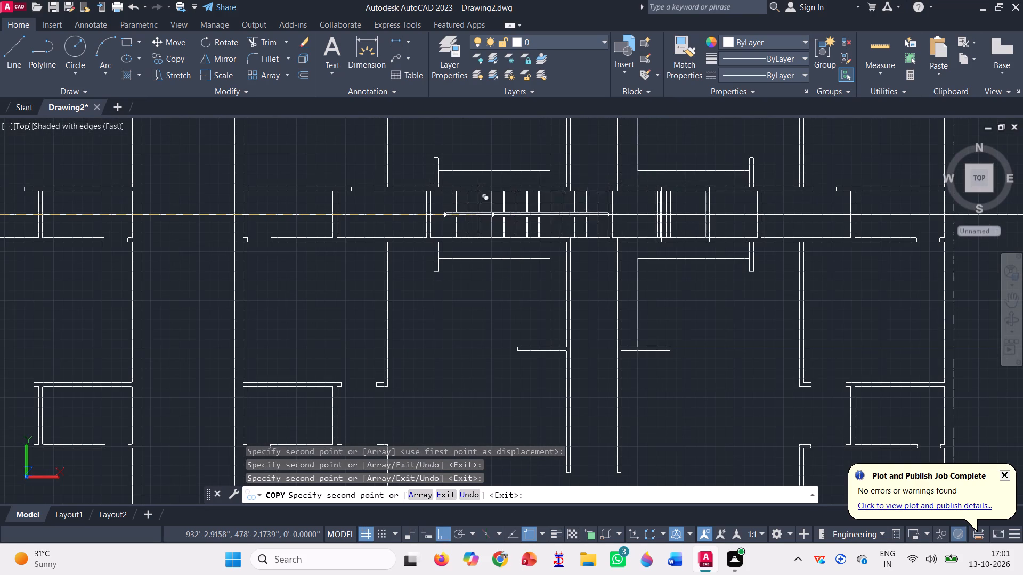
scroll(371, 186, "down", 1)
scroll(507, 196, "down", 1)
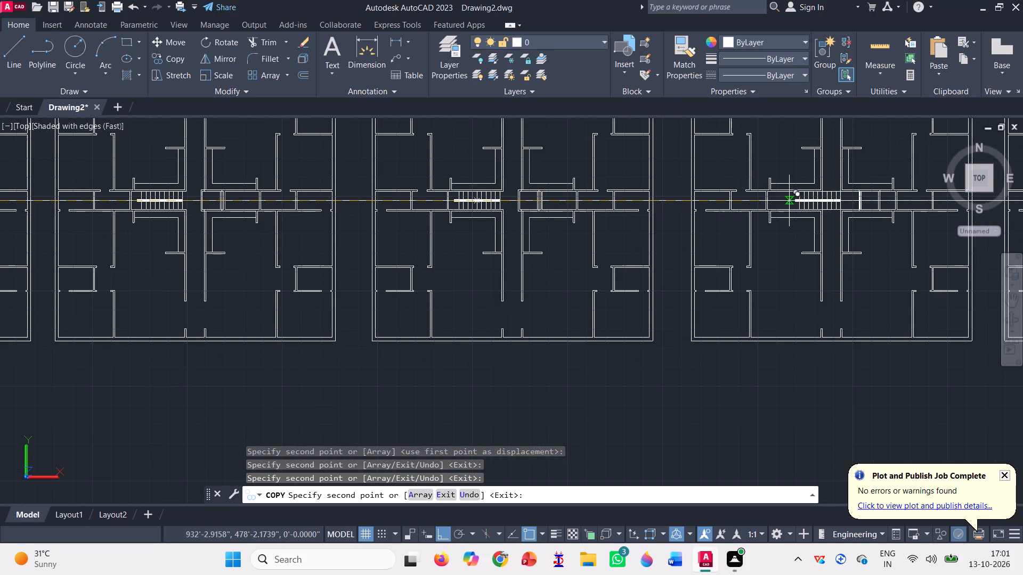
scroll(791, 199, "up", 2)
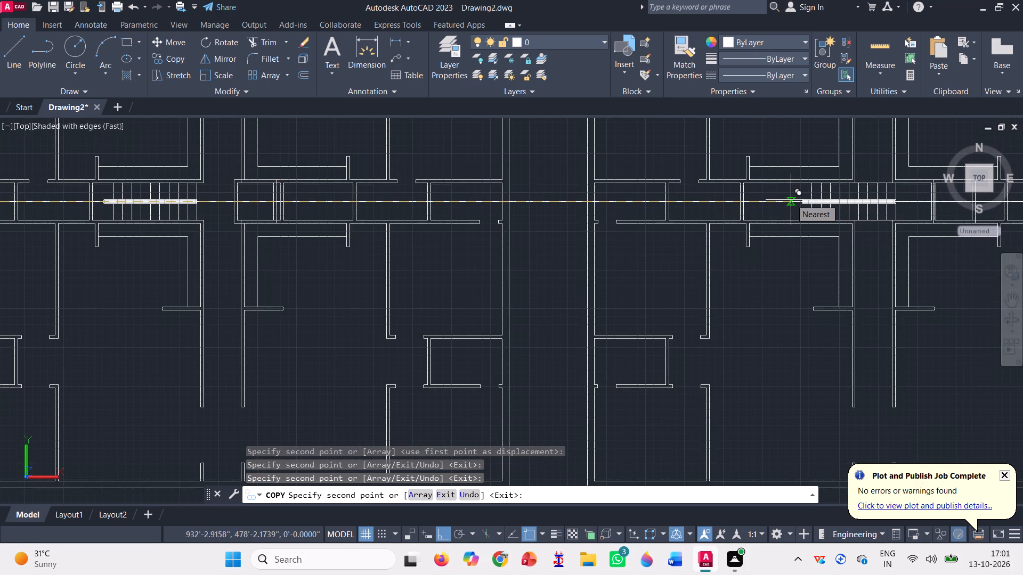
scroll(766, 203, "up", 2)
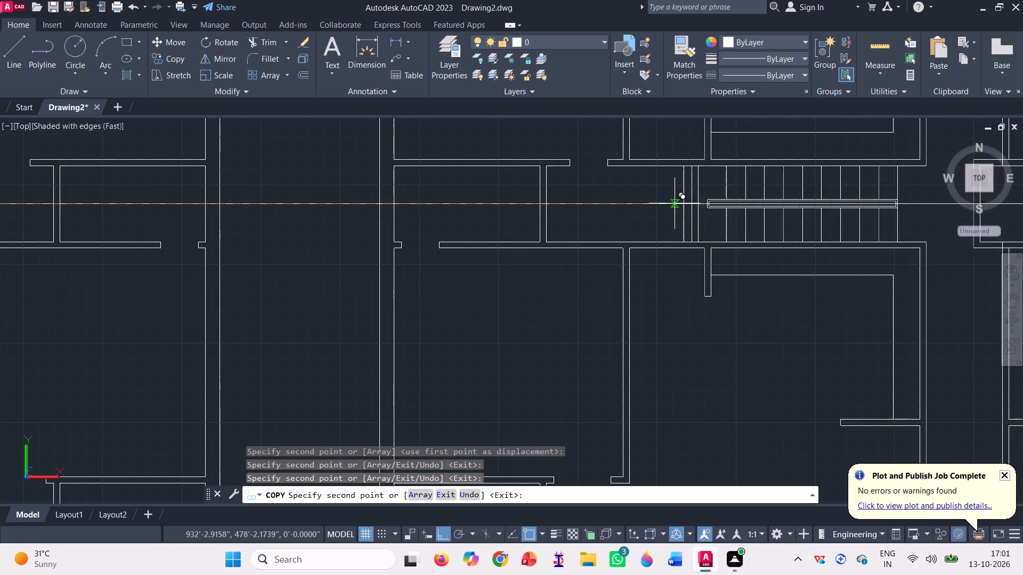
scroll(705, 205, "up", 1)
left_click(697, 205)
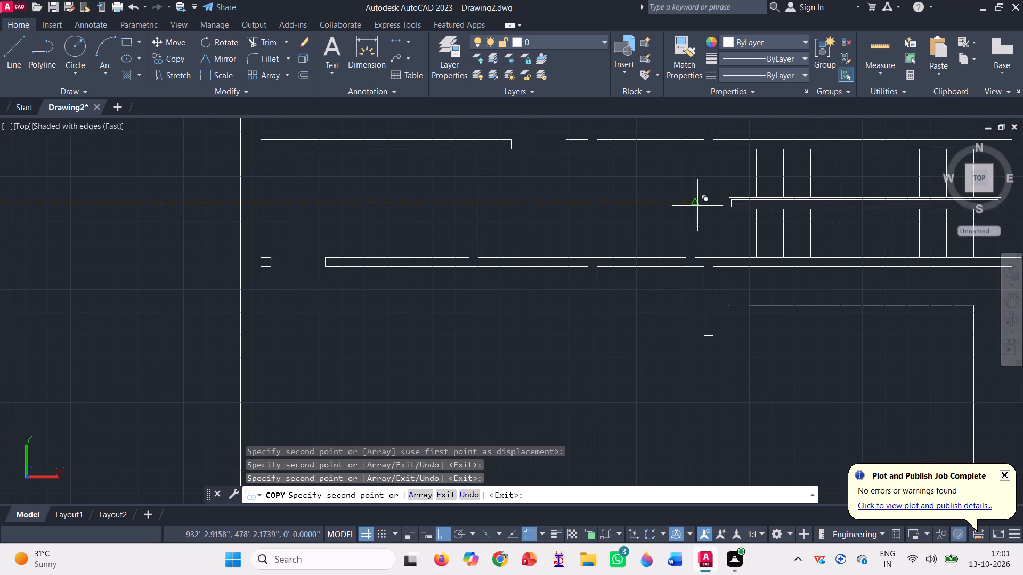
scroll(329, 217, "down", 3)
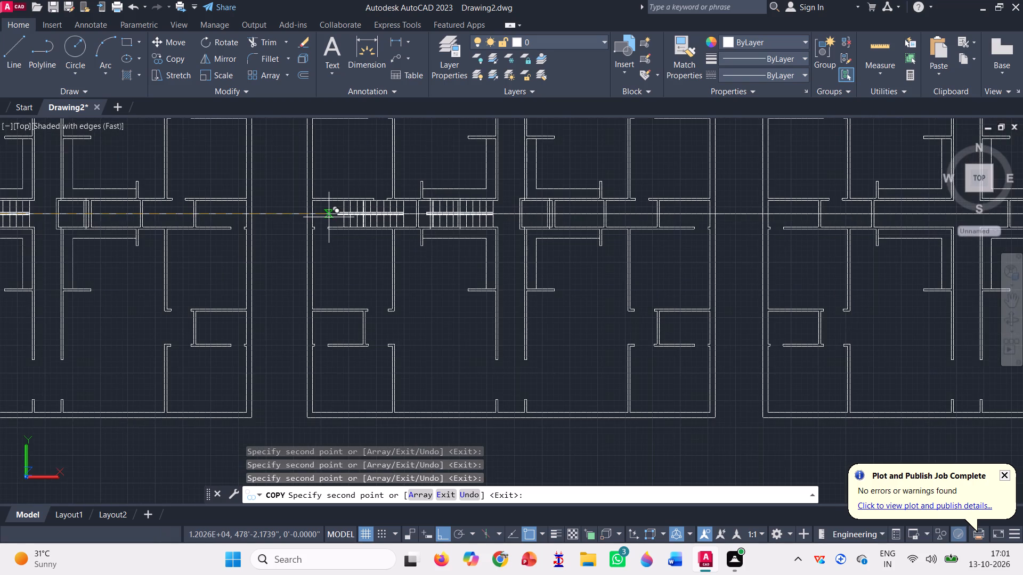
scroll(329, 217, "down", 2)
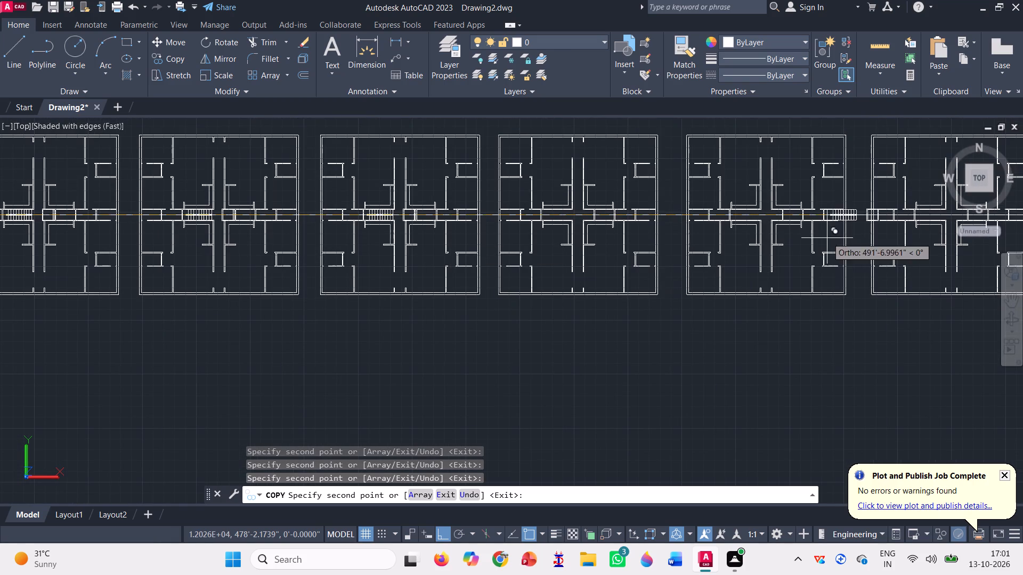
scroll(606, 203, "up", 3)
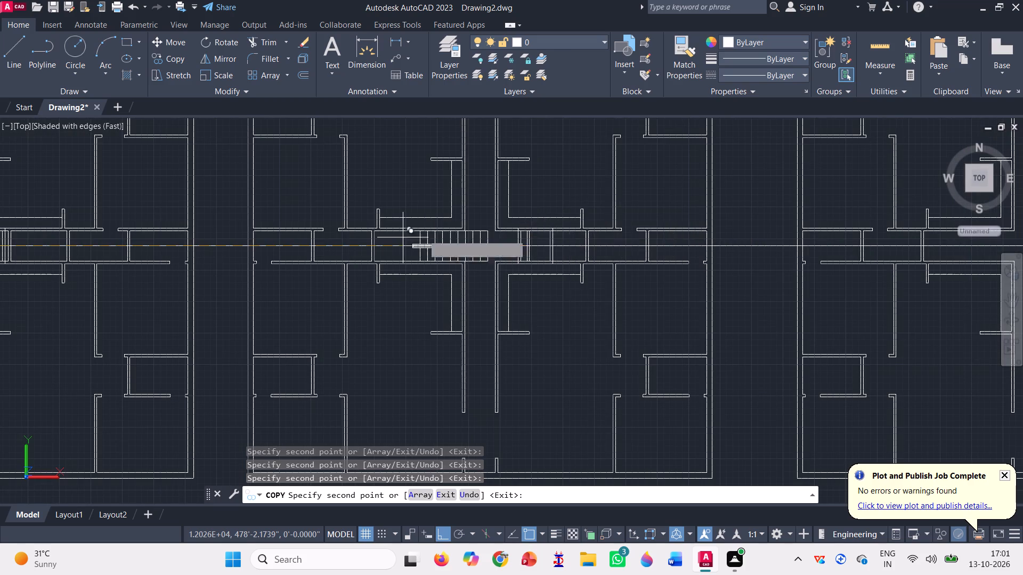
scroll(361, 237, "up", 4)
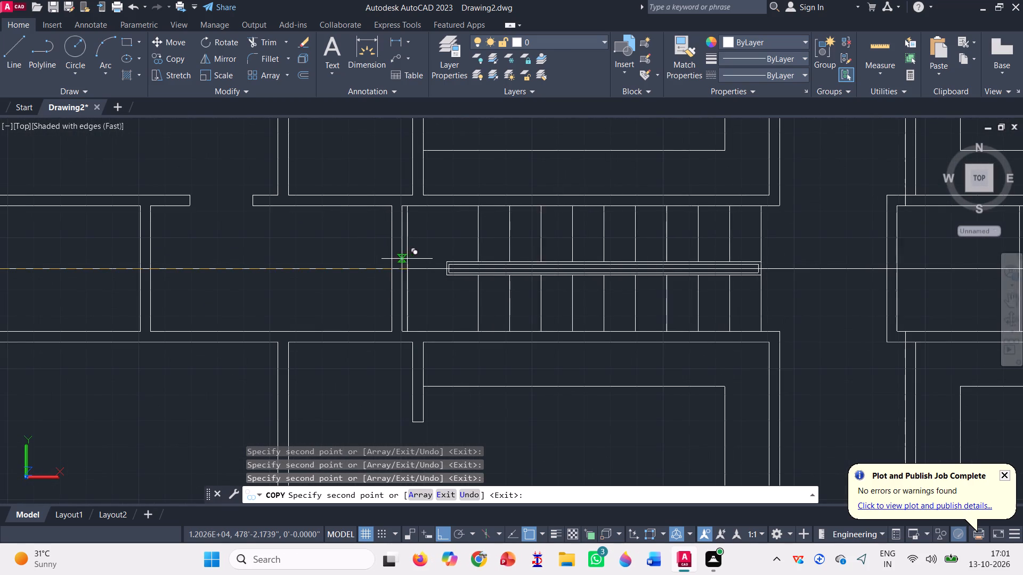
left_click(402, 270)
Place copies of the staircase and square in the sixth and seventh floor plans, aligned with the core wall on the section line.
scroll(312, 227, "down", 5)
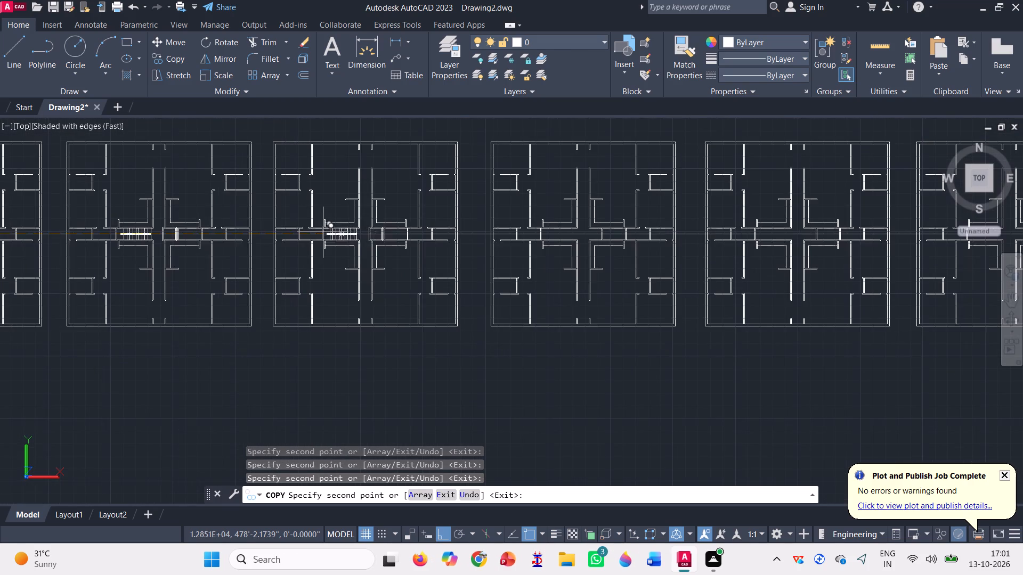
scroll(558, 219, "up", 5)
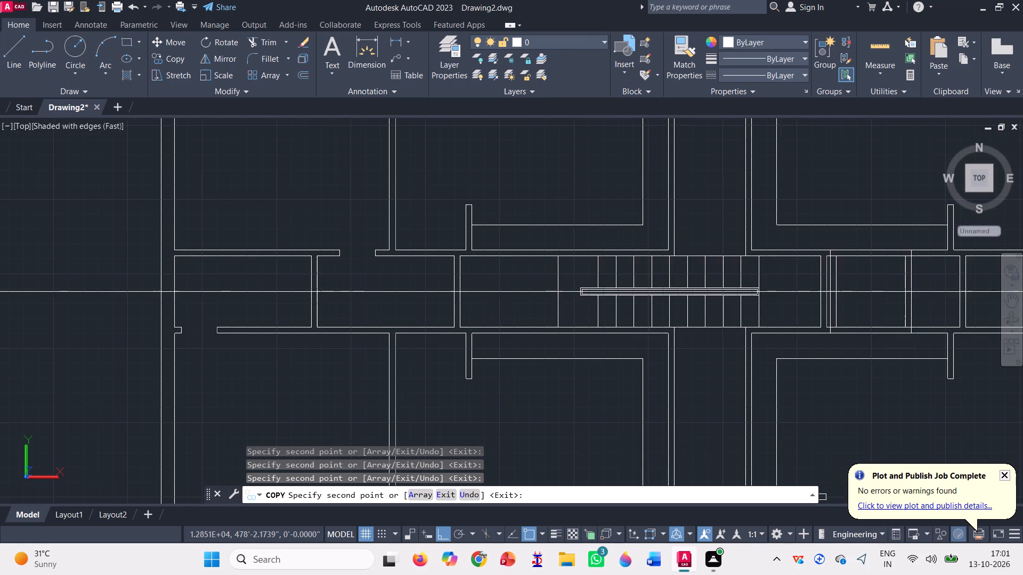
left_click(460, 293)
scroll(405, 287, "down", 4)
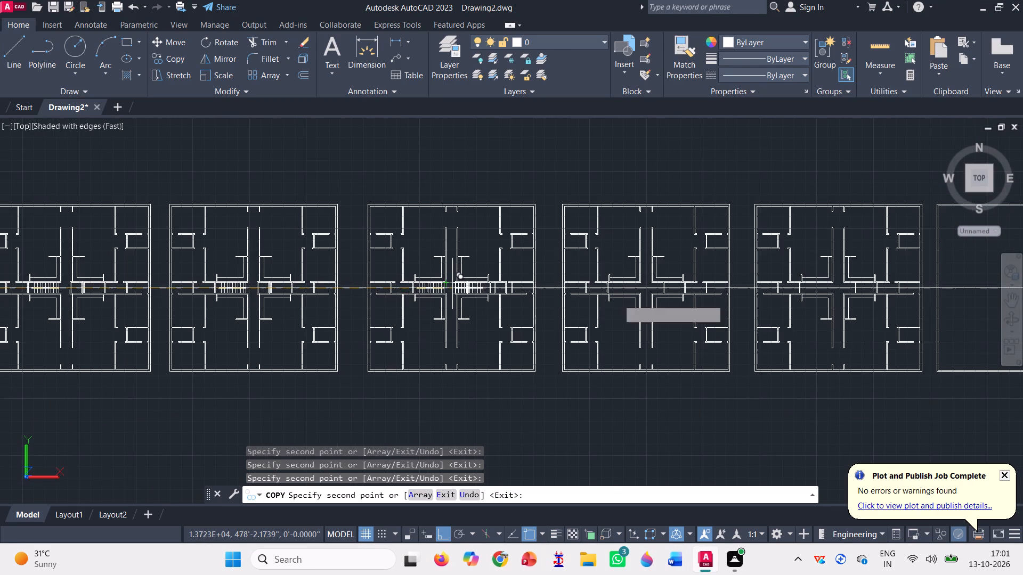
scroll(628, 280, "up", 5)
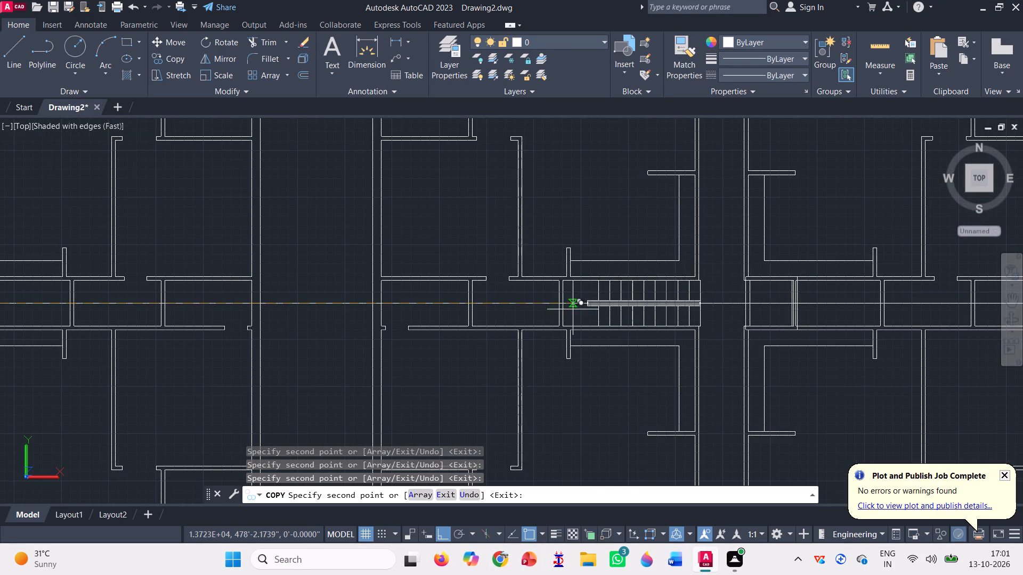
scroll(573, 307, "up", 3)
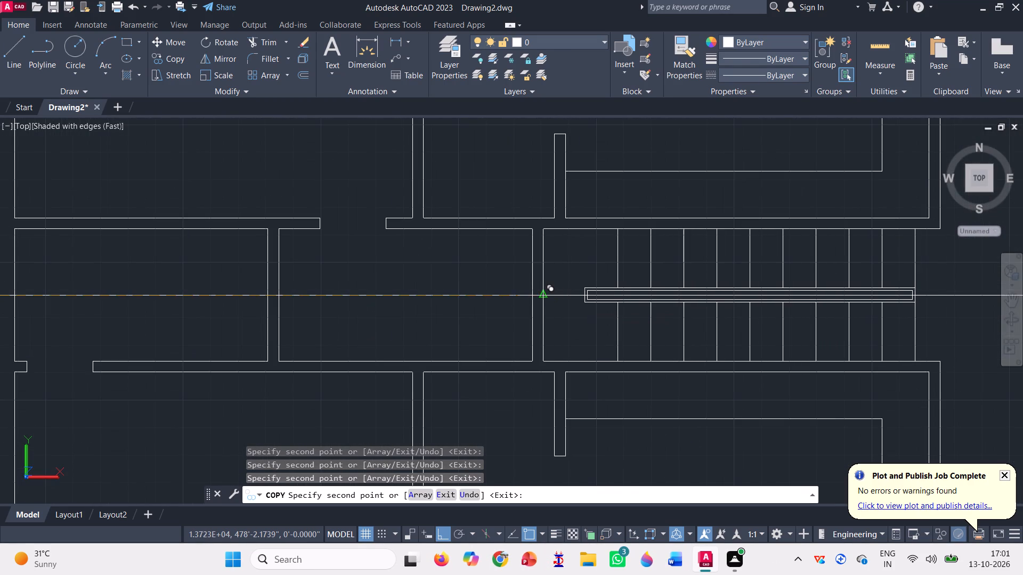
left_click(545, 293)
Place a copy of the staircase and square in the eighth floor plan, the last one with interior walls, against the core wall.
scroll(445, 274, "down", 3)
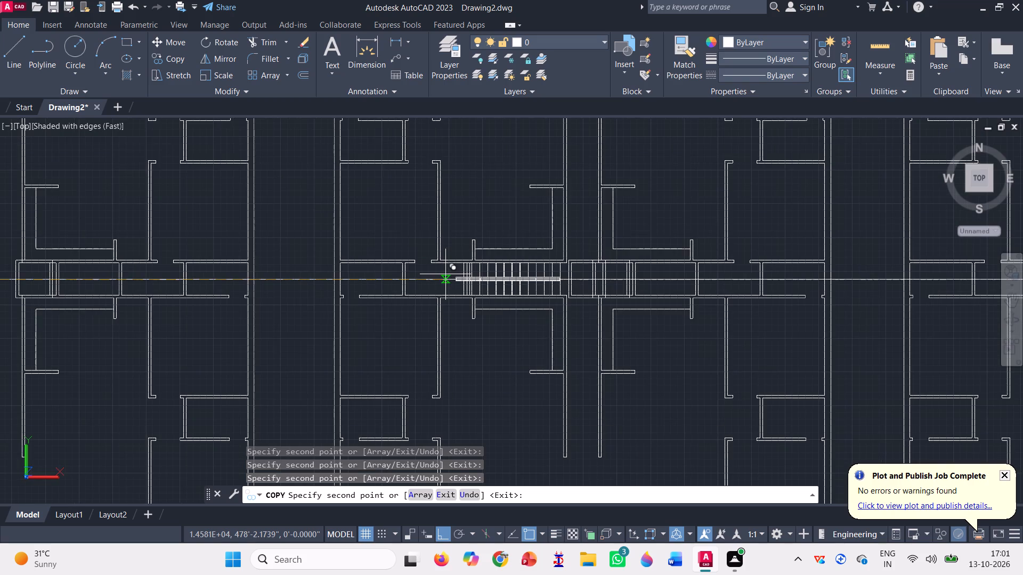
scroll(445, 274, "down", 1)
scroll(543, 289, "down", 1)
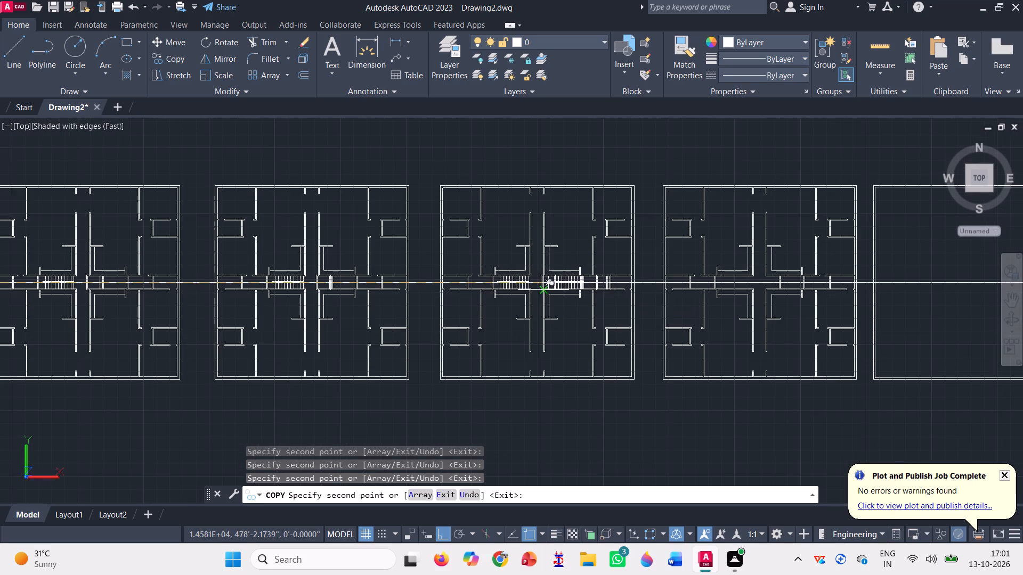
scroll(735, 285, "up", 4)
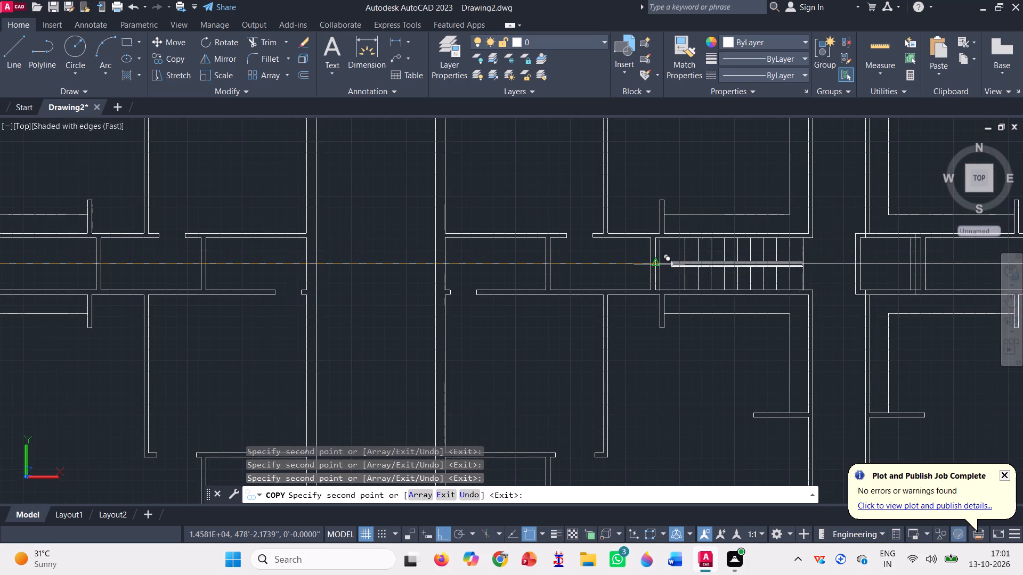
scroll(660, 263, "up", 3)
left_click(648, 266)
scroll(476, 269, "down", 2)
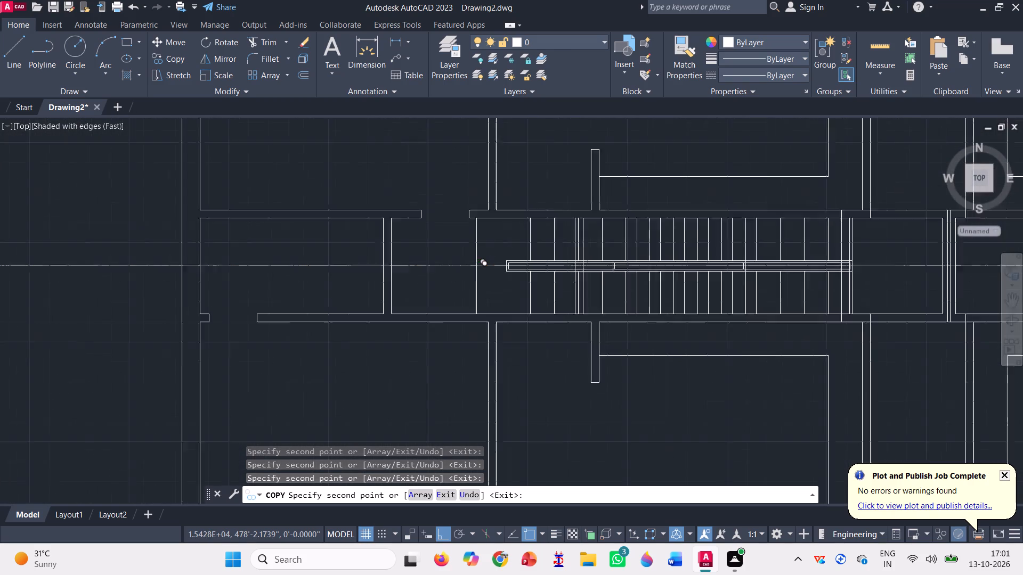
Place the final copy of the staircase and square in the last floor plan, the one without interior walls, on the section line.
scroll(410, 257, "down", 4)
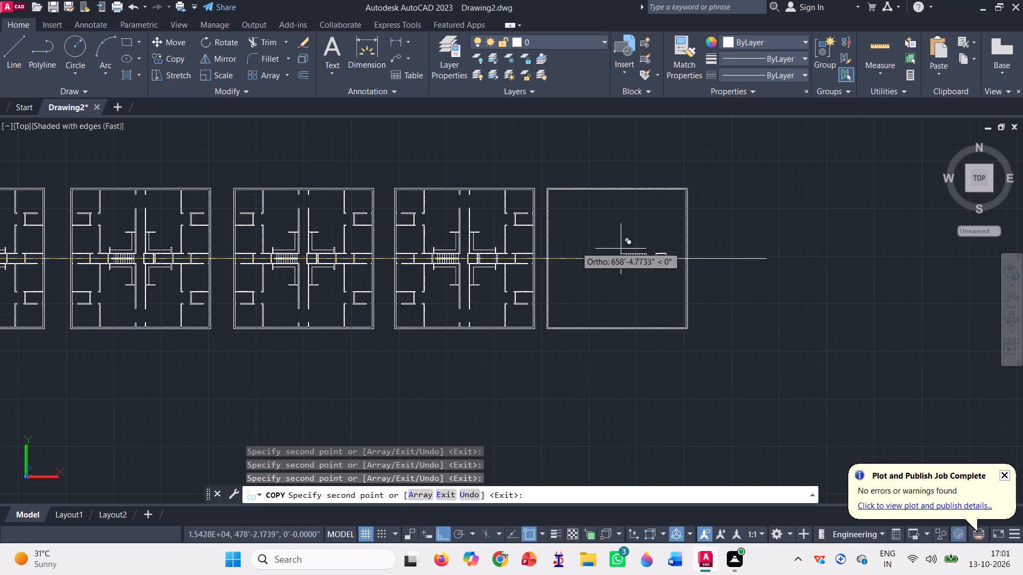
scroll(578, 257, "up", 3)
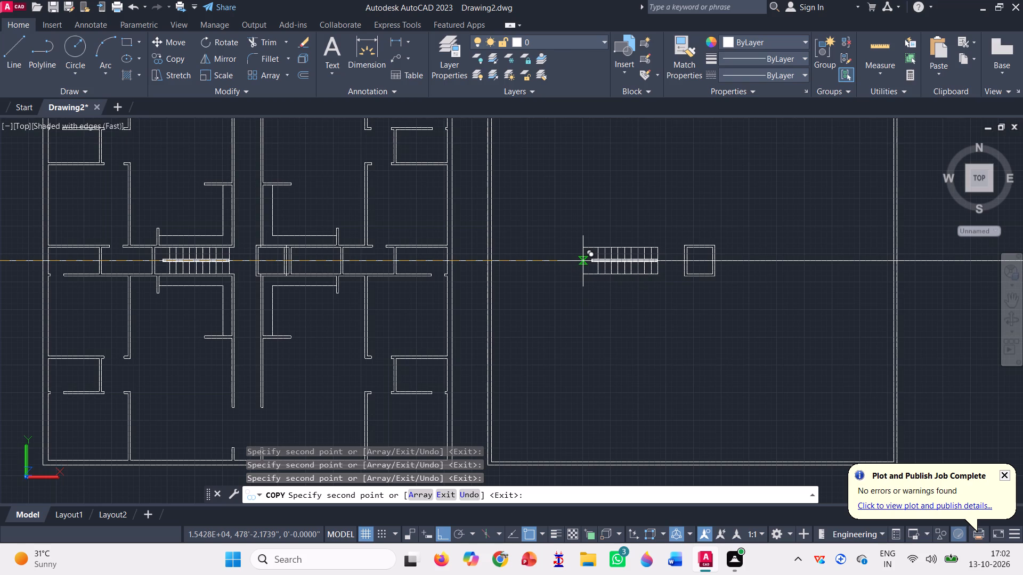
left_click(583, 260)
key("Escape")
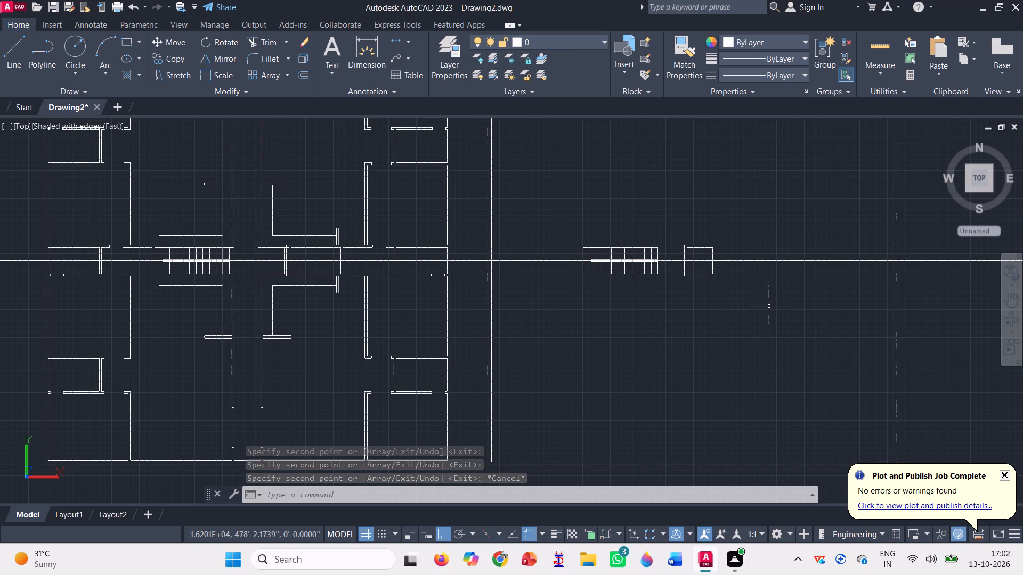
Trim away the two treads nearest the landing in the lower flight of the last plan's staircase.
left_click(256, 40)
scroll(603, 257, "up", 3)
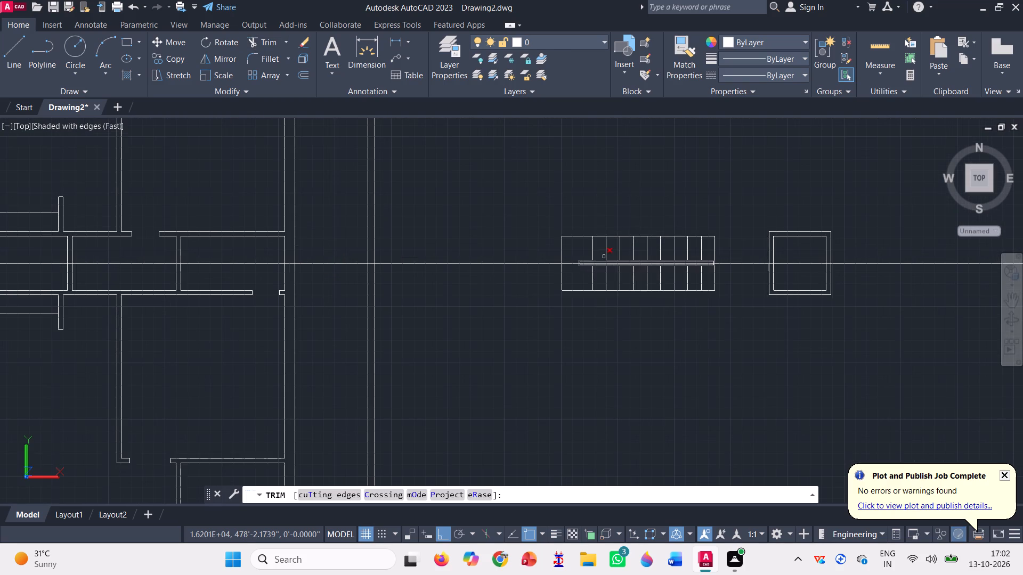
scroll(703, 273, "up", 2)
left_click(710, 288)
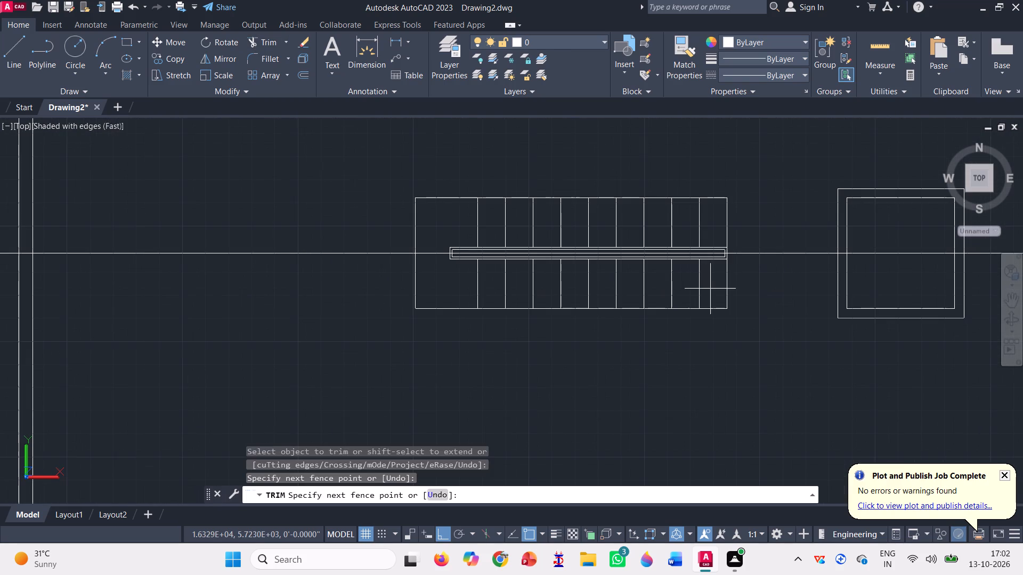
left_click(451, 278)
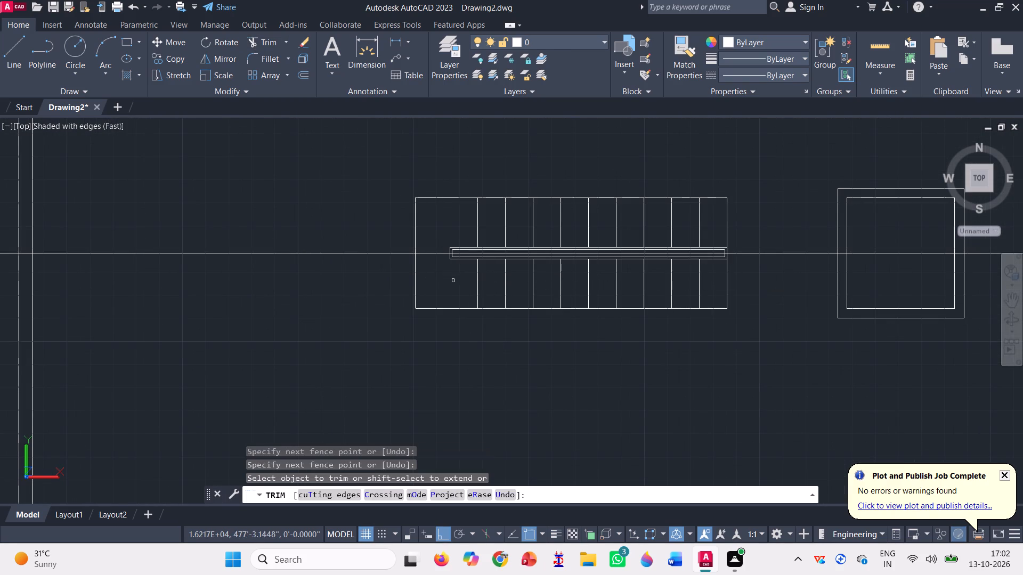
left_click(477, 284)
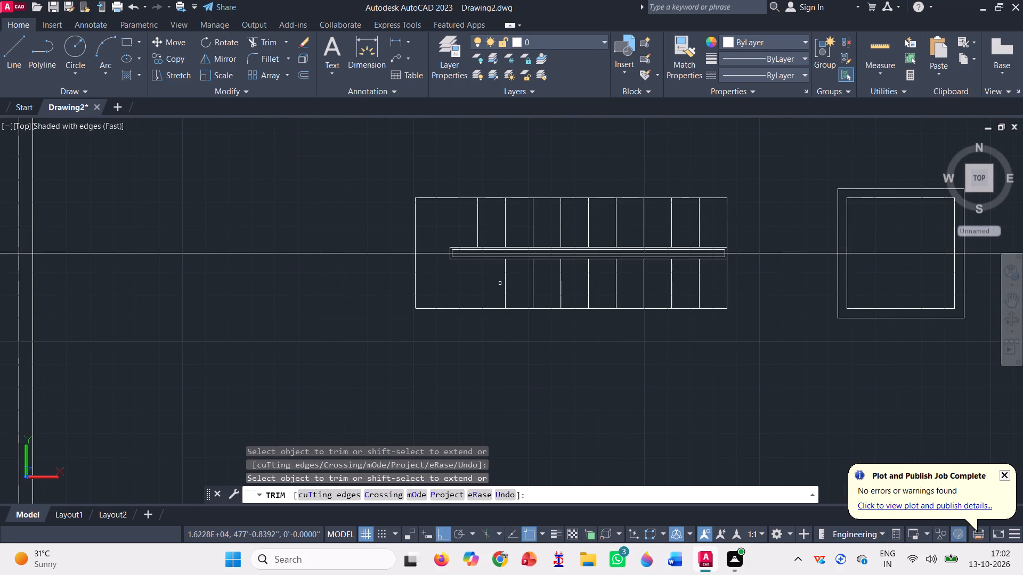
left_click(507, 280)
Trim the central rail's inner line above the section line and the landing-end stretch of its upper outer line.
scroll(488, 240, "up", 3)
left_click(480, 268)
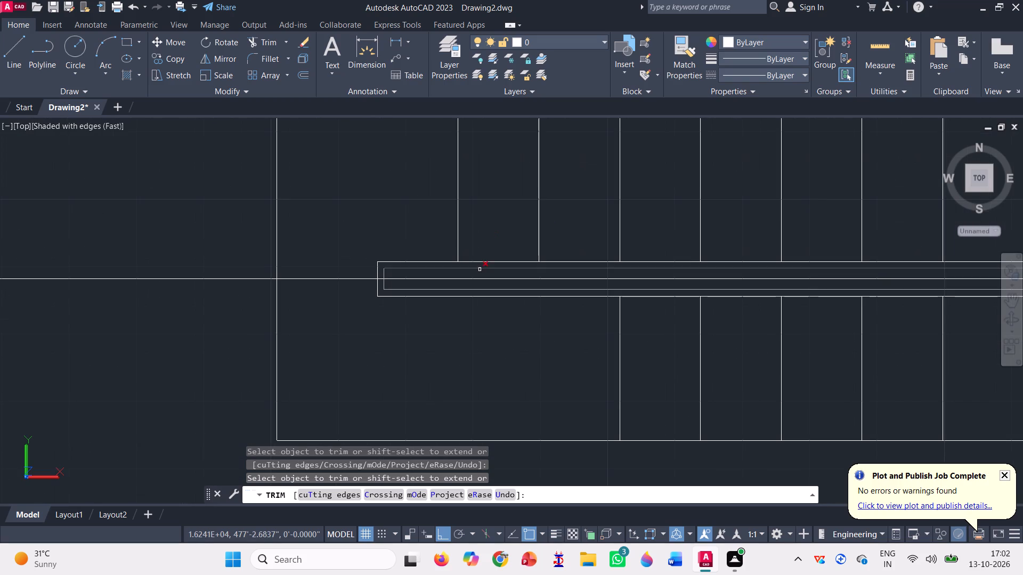
left_click(480, 259)
left_click(470, 267)
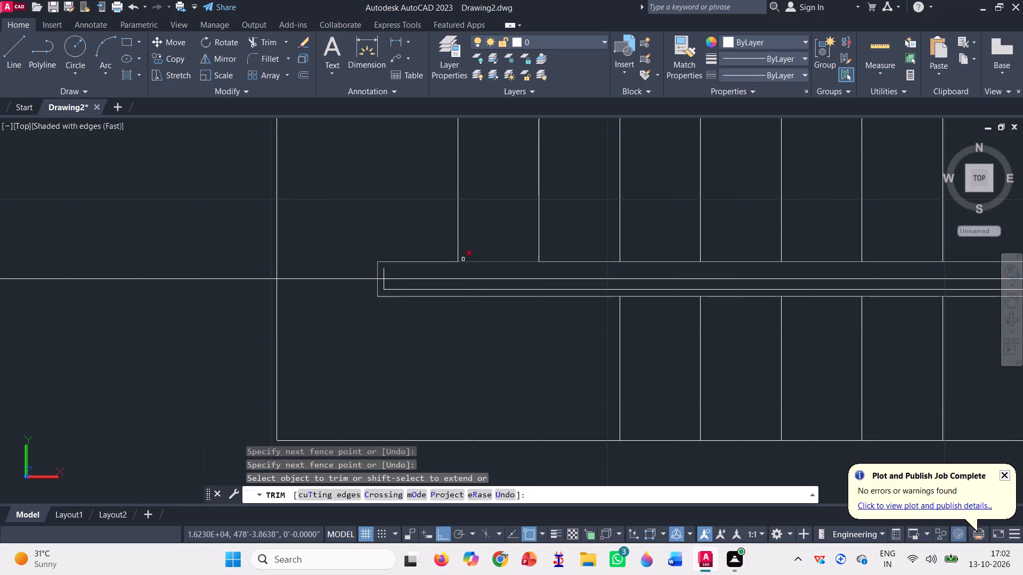
left_click(456, 260)
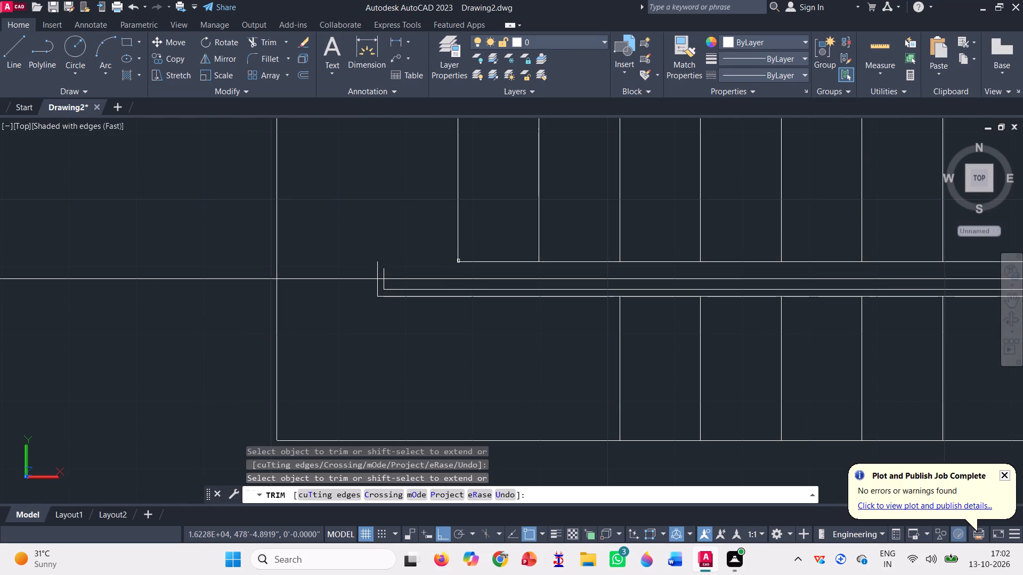
left_click(458, 259)
left_click(462, 263)
Trim away the central rail's landing-end lines and both of its long lines below the section line.
scroll(392, 272, "up", 3)
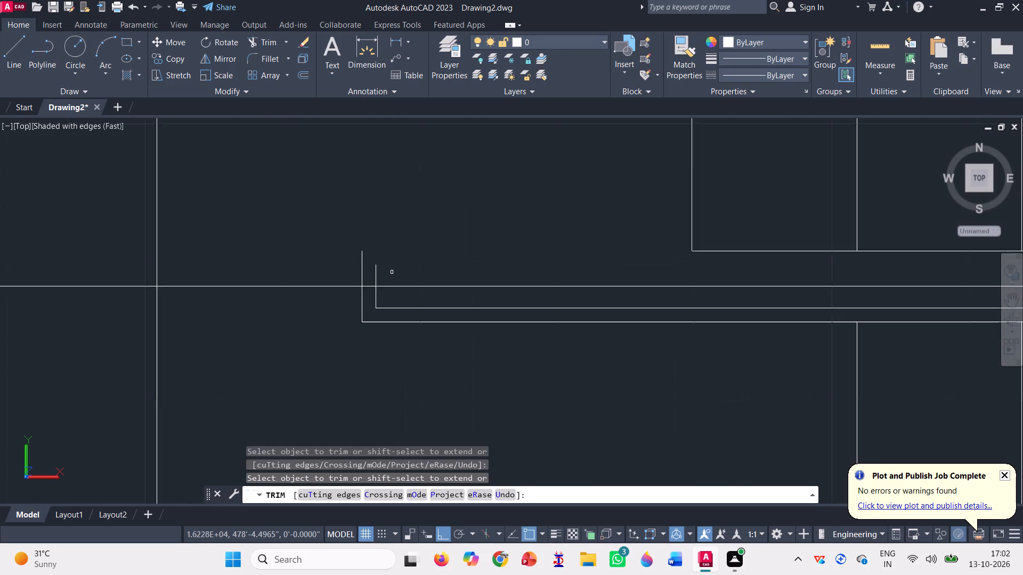
scroll(346, 273, "up", 2)
left_click(356, 278)
left_click(349, 274)
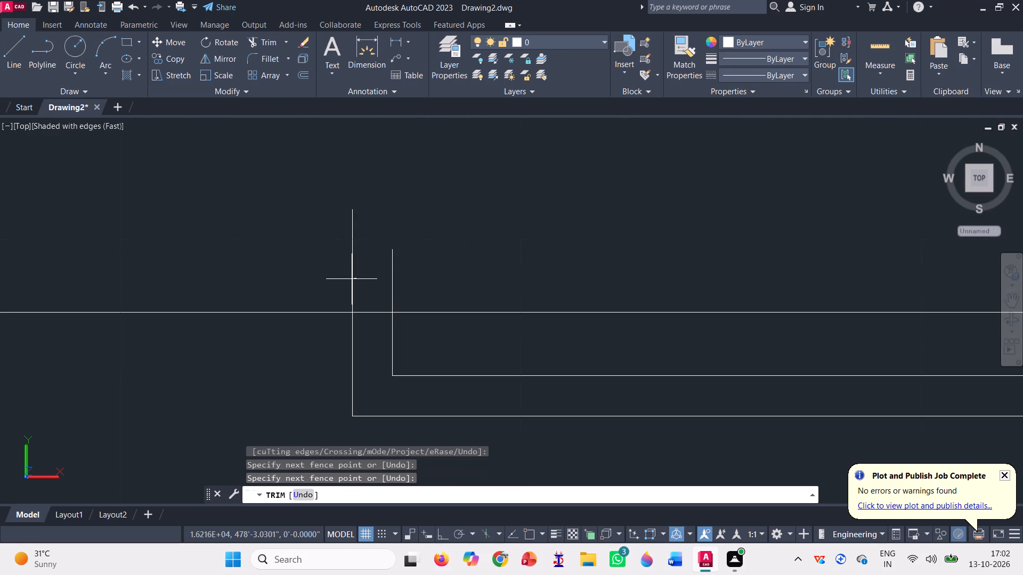
left_click(355, 279)
left_click(351, 277)
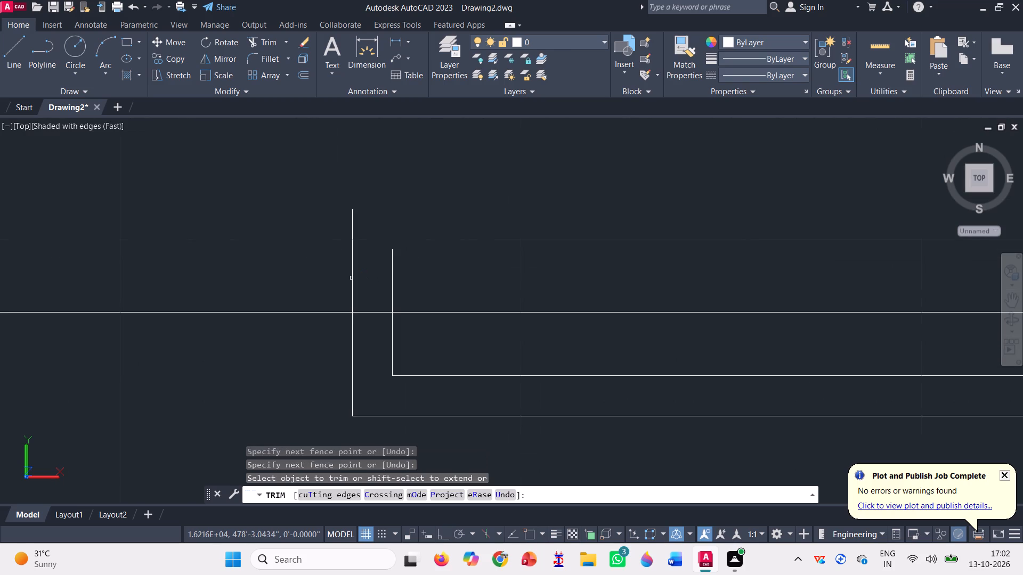
left_click(351, 278)
left_click(391, 286)
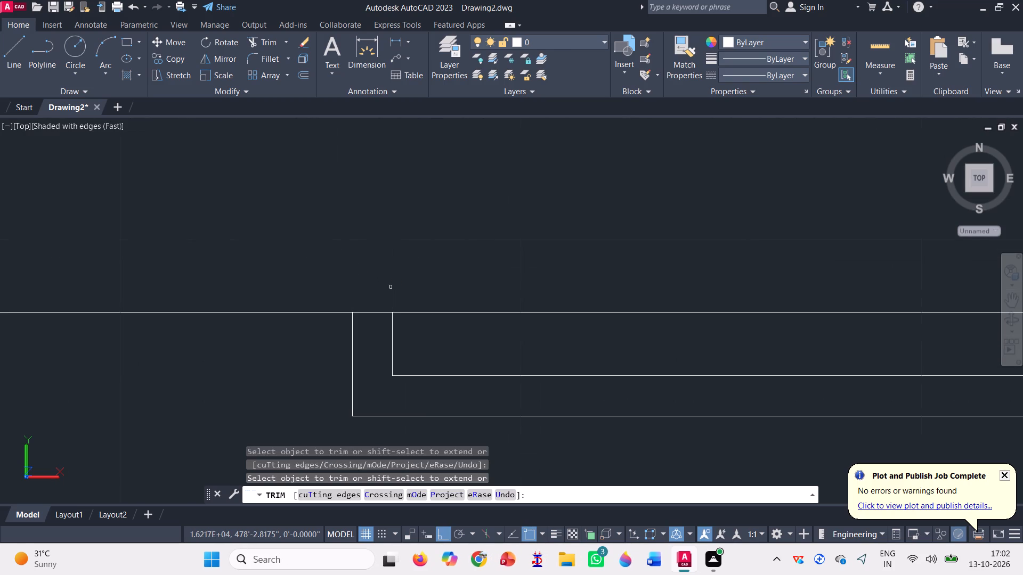
scroll(399, 239, "down", 2)
scroll(385, 308, "up", 3)
left_click(373, 270)
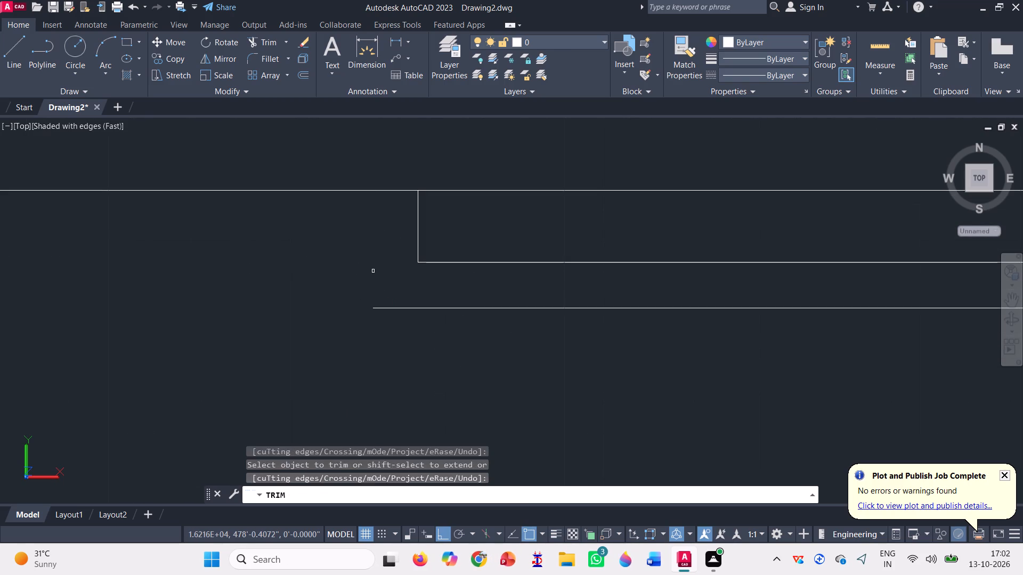
left_click(417, 244)
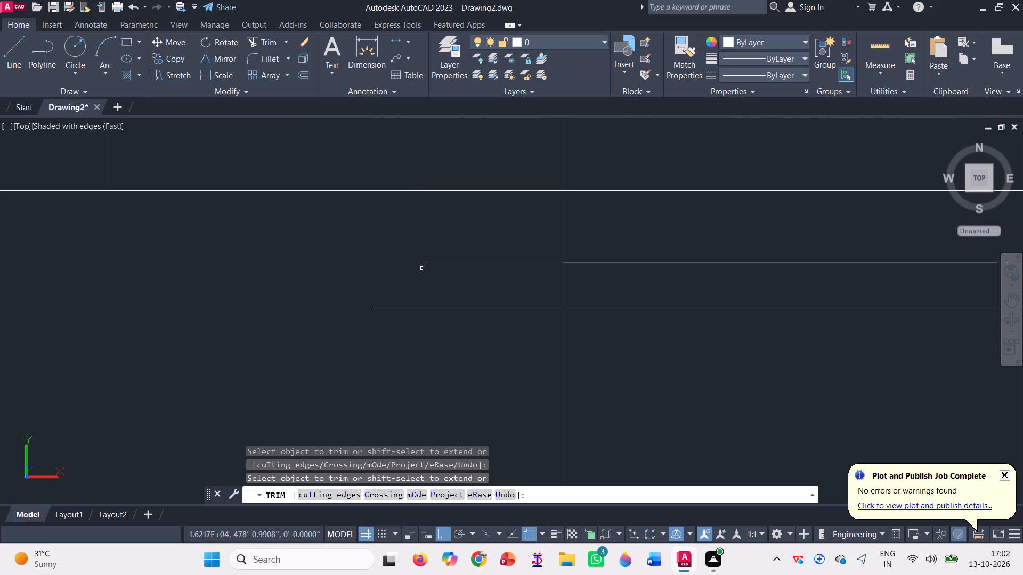
left_click(425, 261)
left_click(410, 308)
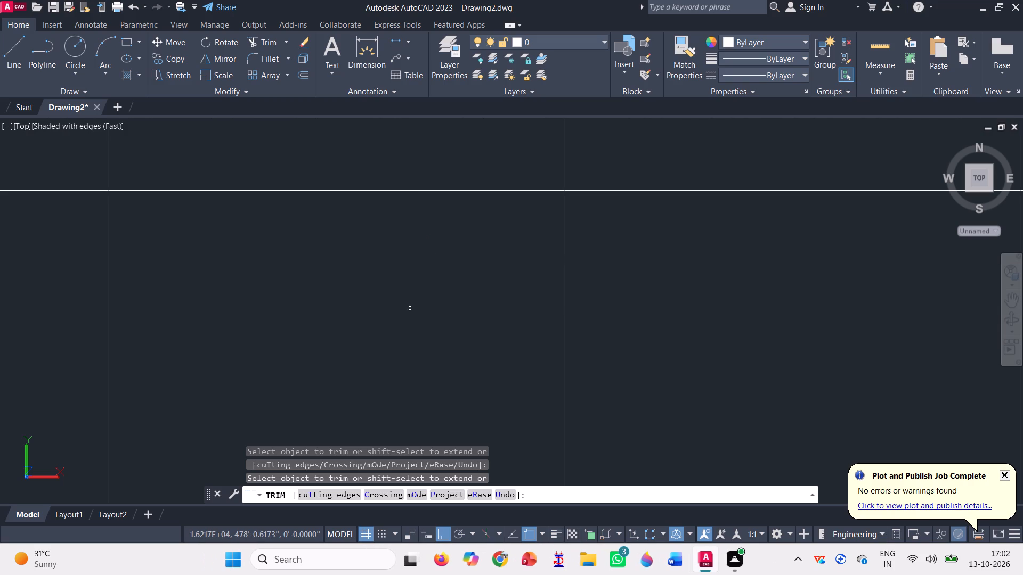
Trim away the upper flight's tread nearest the landing.
scroll(375, 303, "down", 5)
scroll(491, 239, "up", 2)
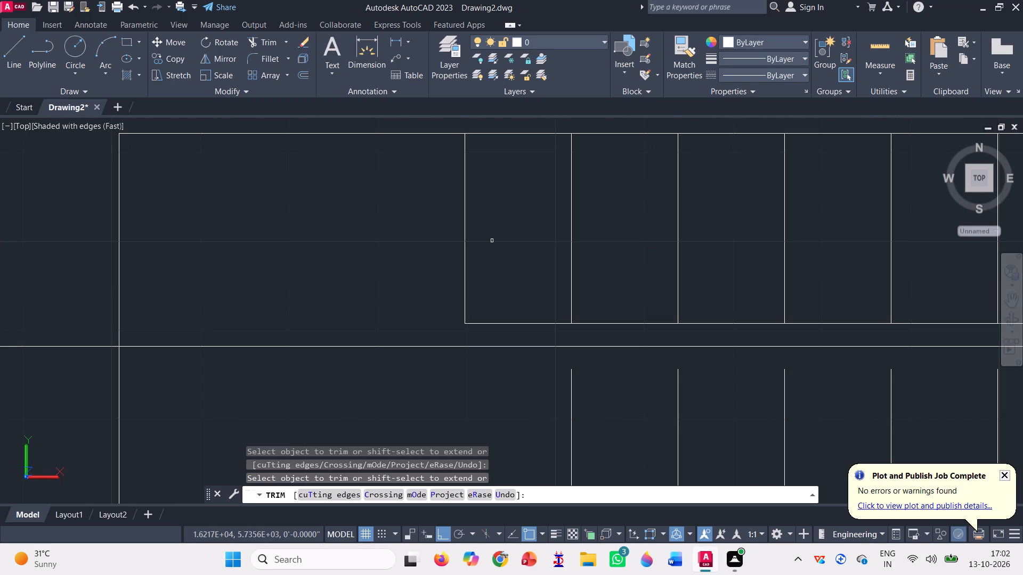
left_click(461, 231)
left_click(471, 244)
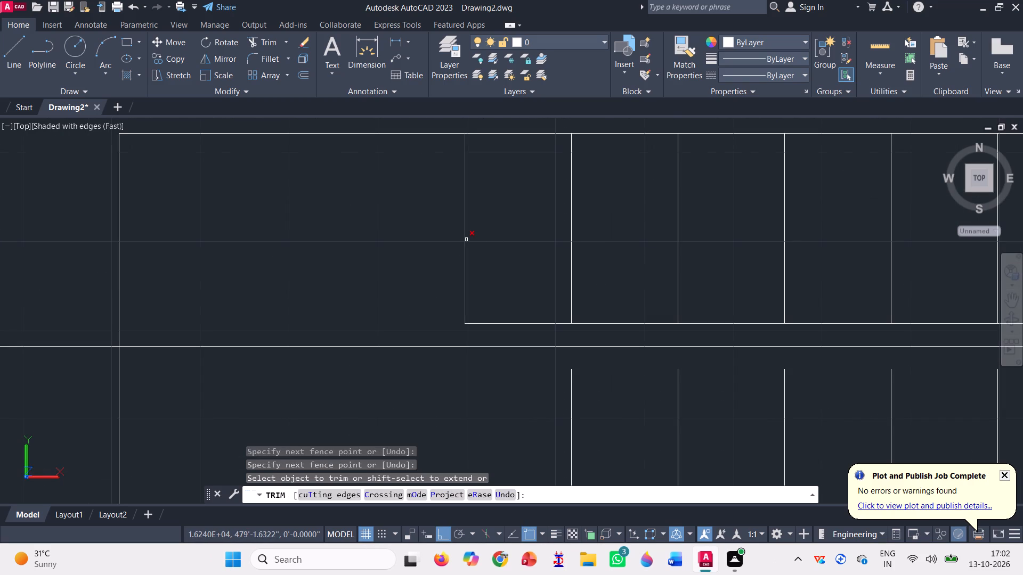
left_click(466, 239)
Trim the rail's short end piece opposite the landing and the last stretch of its remaining upper line.
scroll(459, 241, "down", 2)
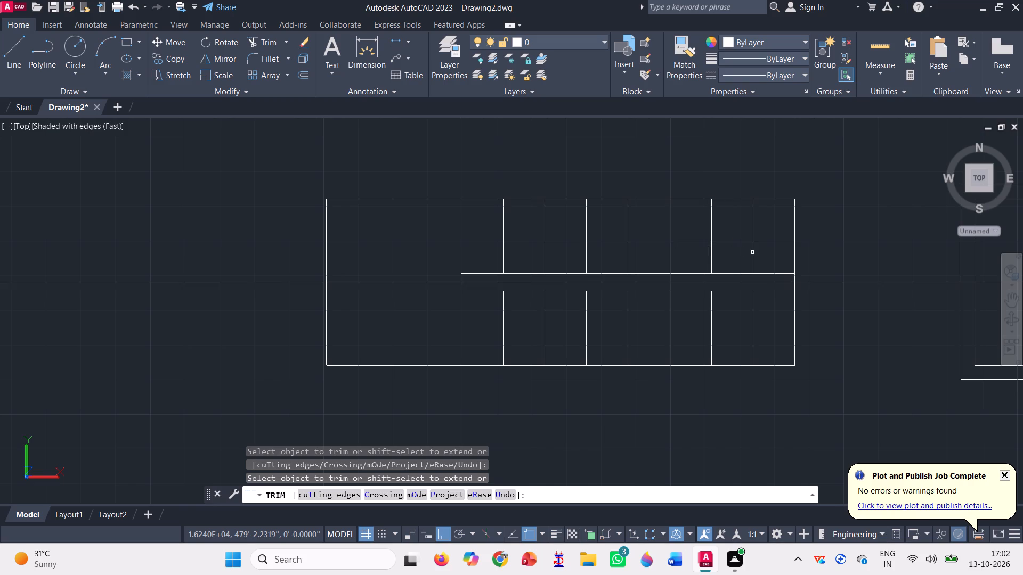
scroll(795, 309, "up", 3)
scroll(777, 202, "up", 2)
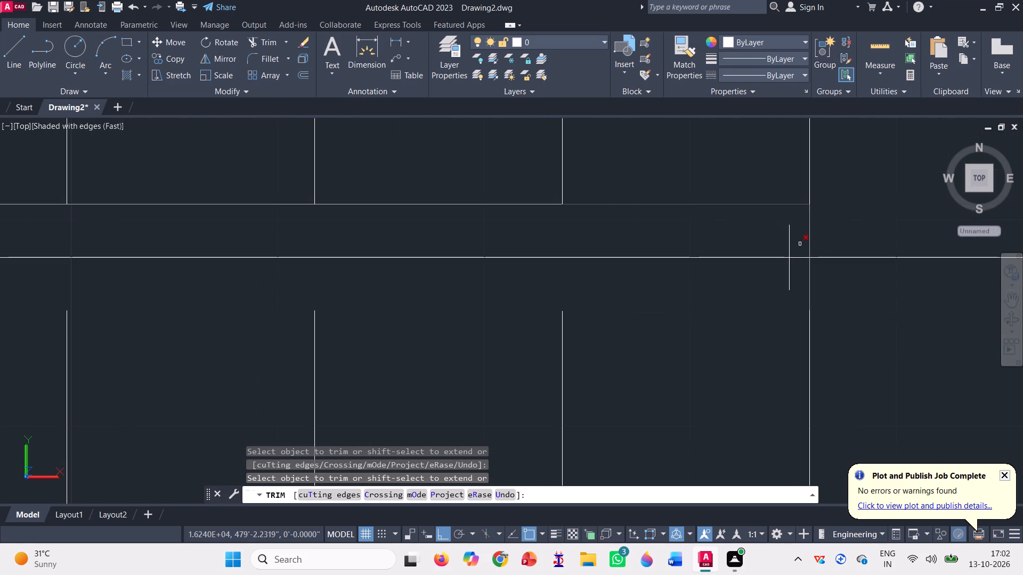
left_click(789, 233)
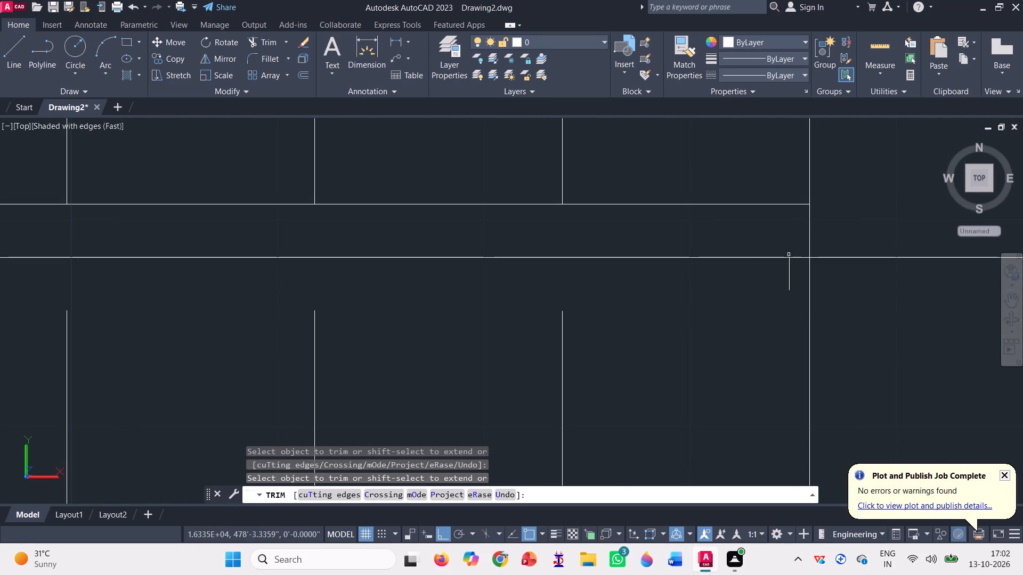
left_click(791, 272)
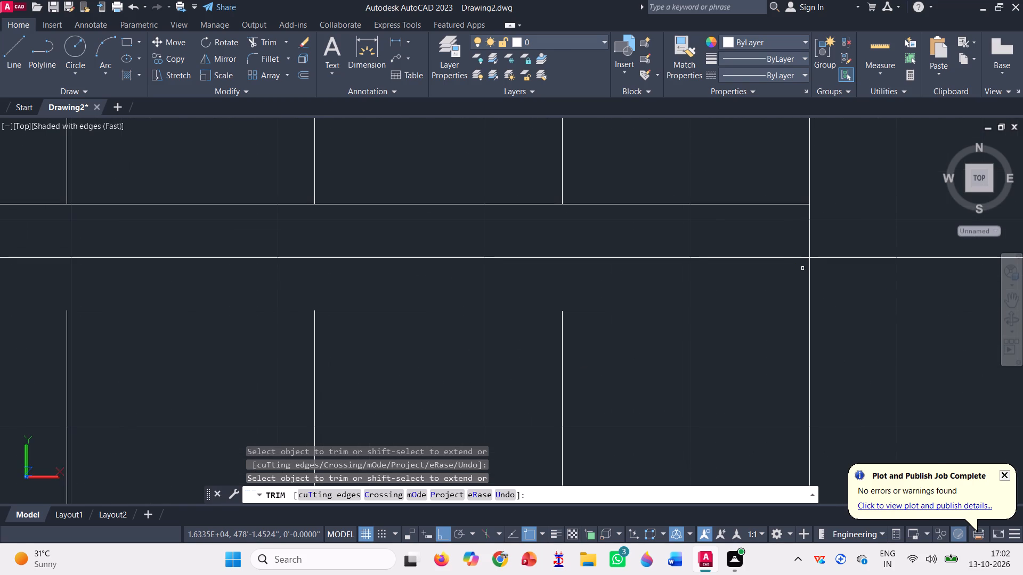
left_click(809, 273)
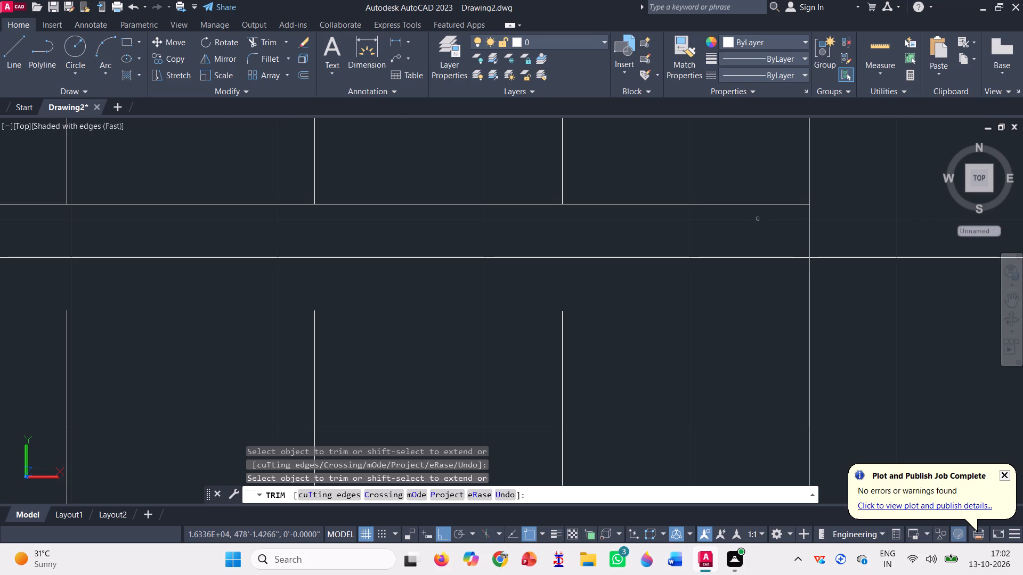
left_click(748, 205)
scroll(743, 212, "down", 4)
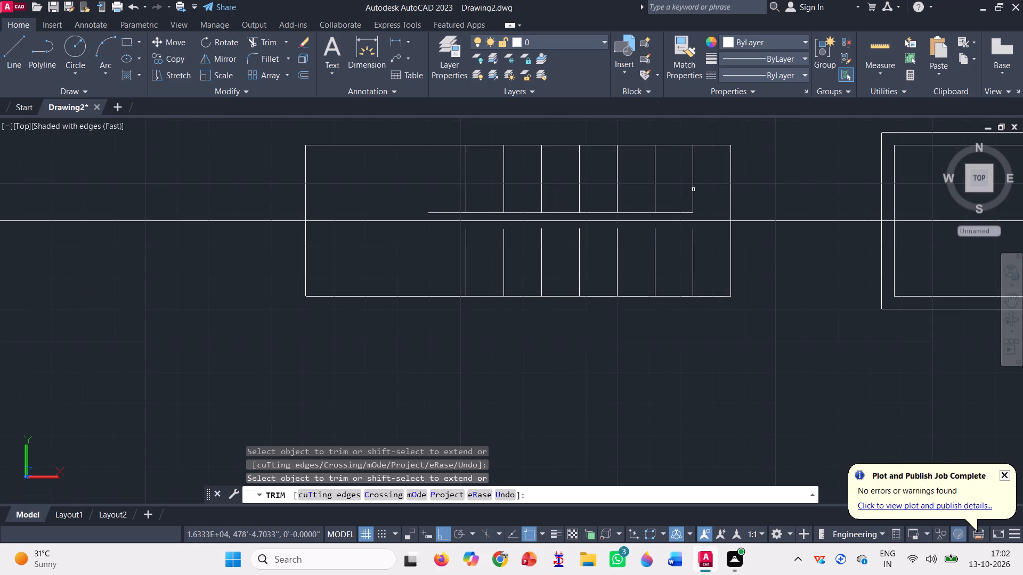
Trim away the two upper-flight treads farthest from the landing and finish trimming.
scroll(692, 178, "up", 2)
left_click(692, 178)
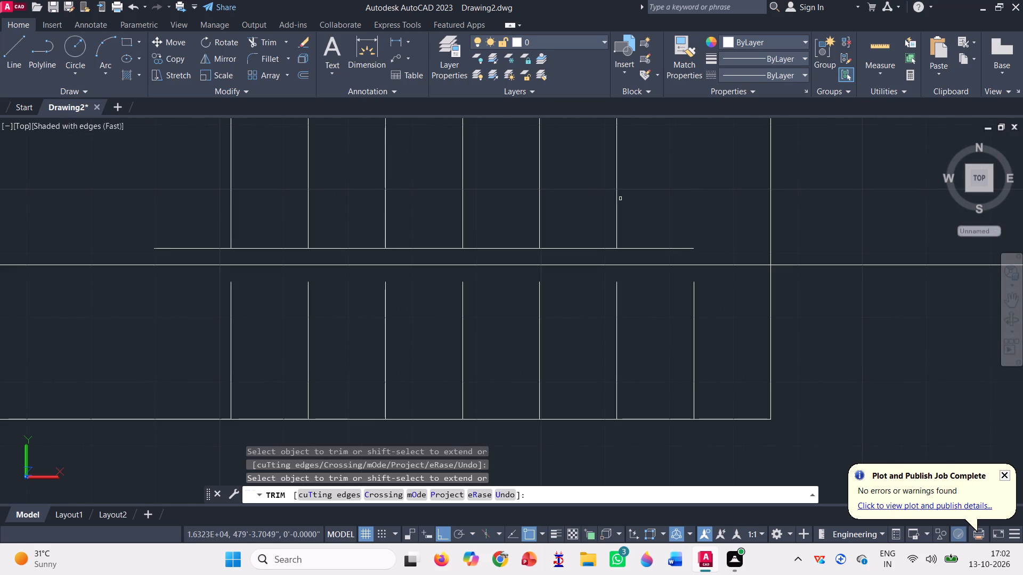
left_click(615, 196)
scroll(611, 228, "down", 1)
key("Escape")
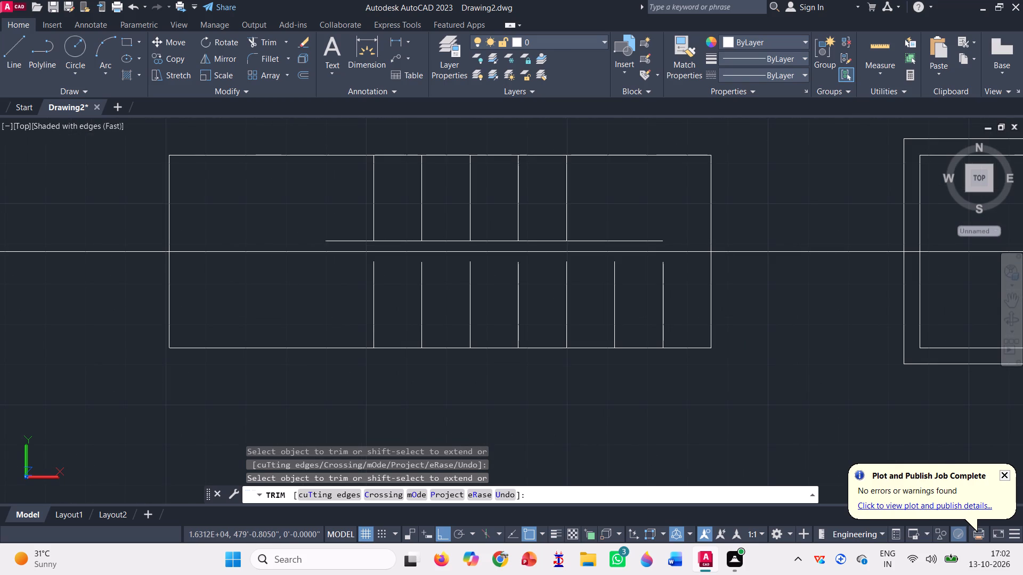
Erase the remaining treads of both flights and the leftover rail line, keeping only the staircase's outer rectangle.
scroll(645, 241, "up", 1)
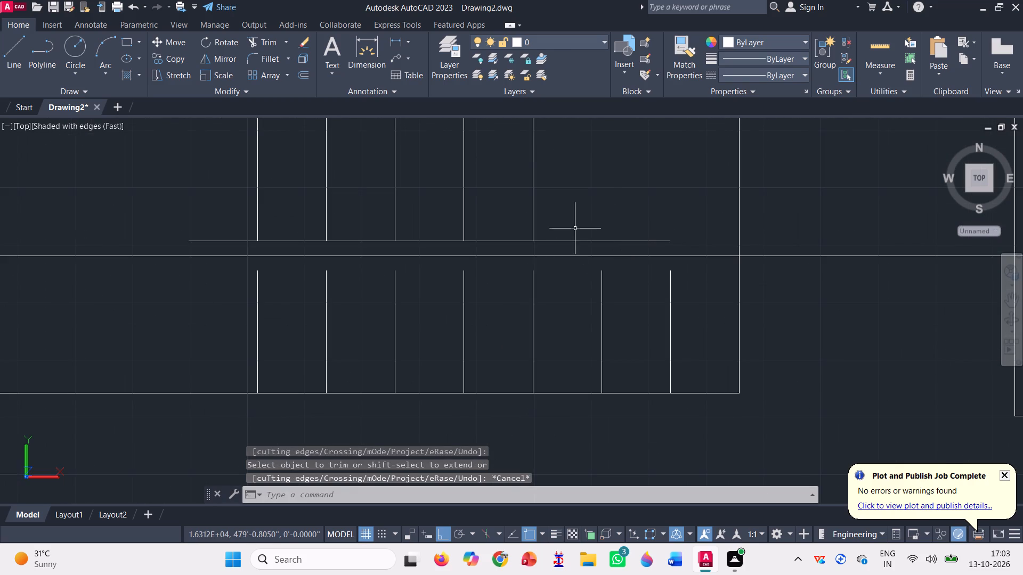
left_click(575, 227)
left_click(229, 154)
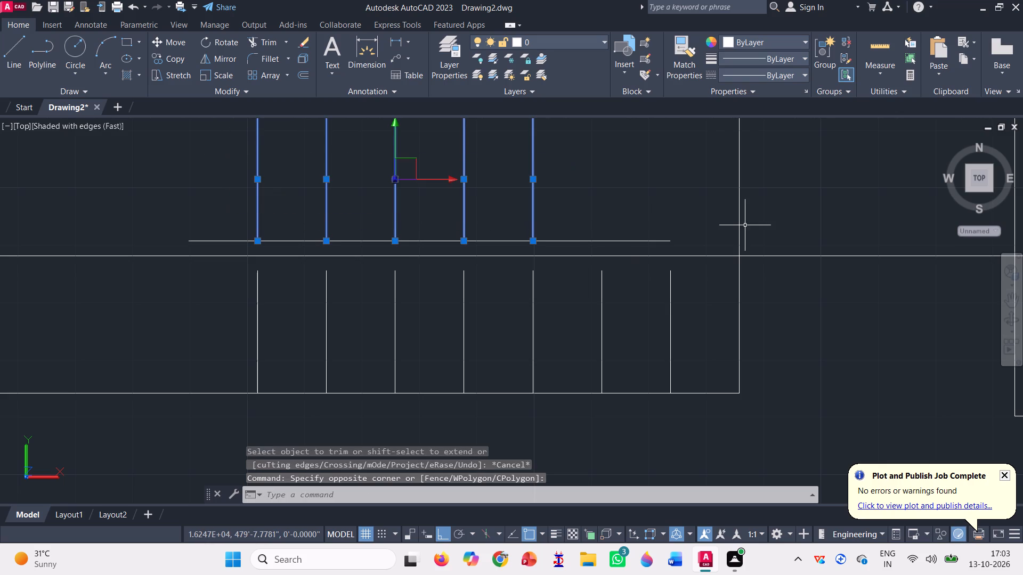
key("Delete")
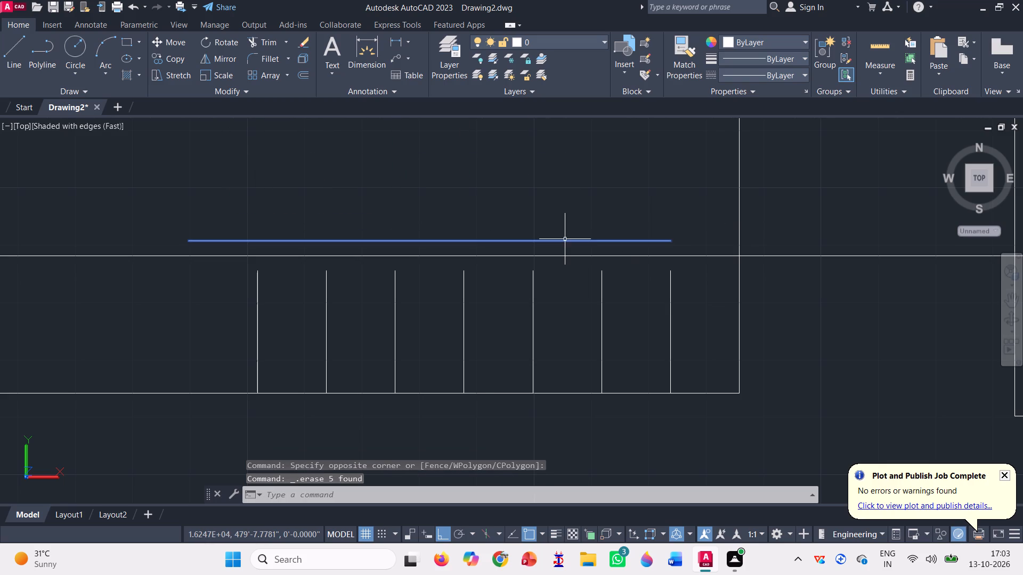
left_click(565, 239)
key("Delete")
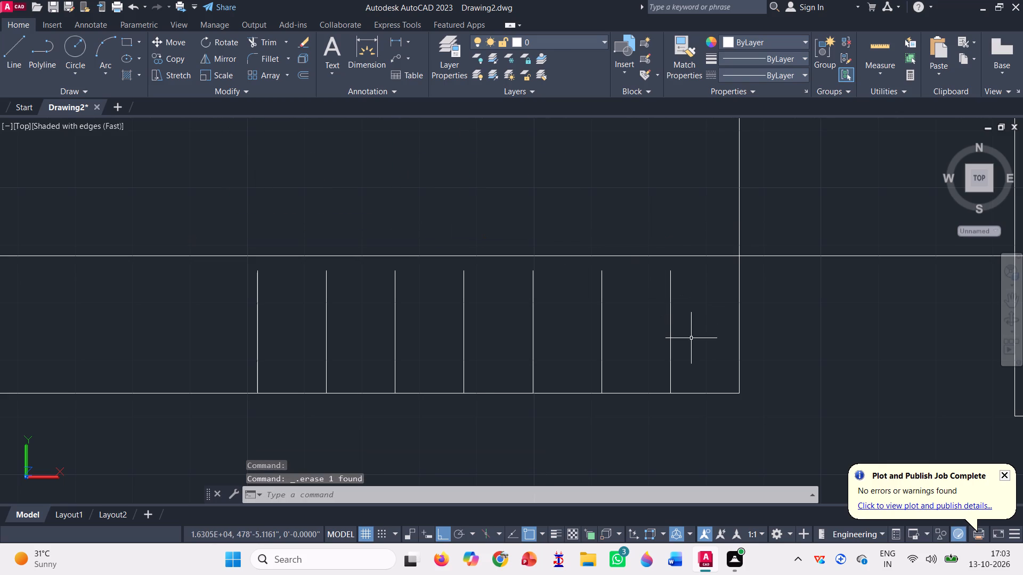
left_click(691, 338)
left_click(244, 295)
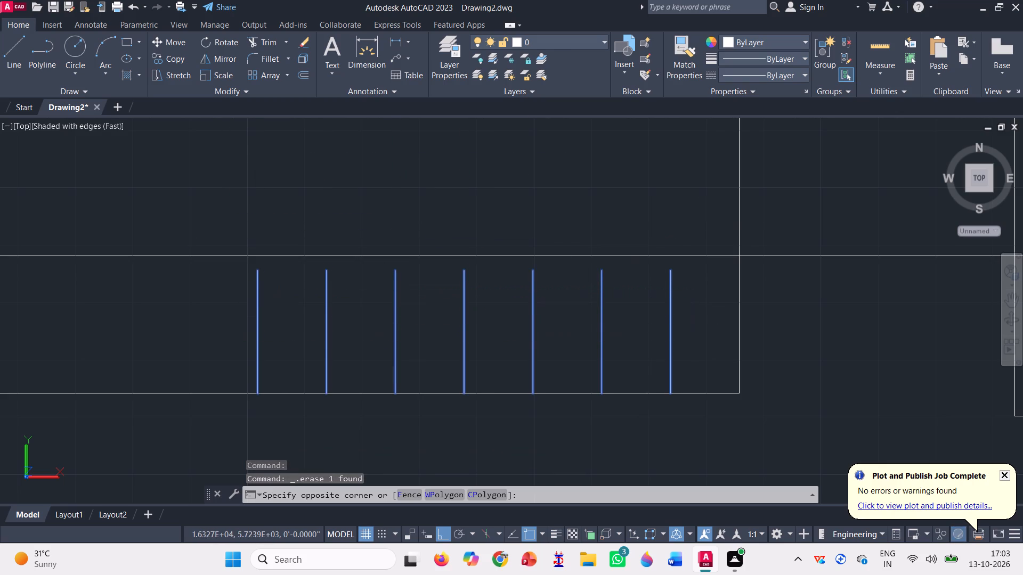
key("BackSpace")
key("Delete")
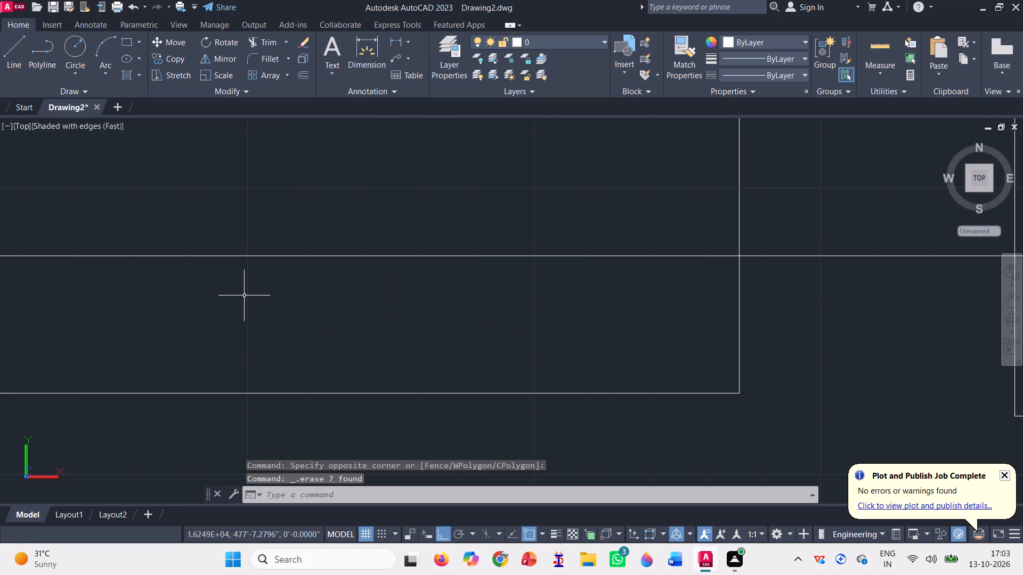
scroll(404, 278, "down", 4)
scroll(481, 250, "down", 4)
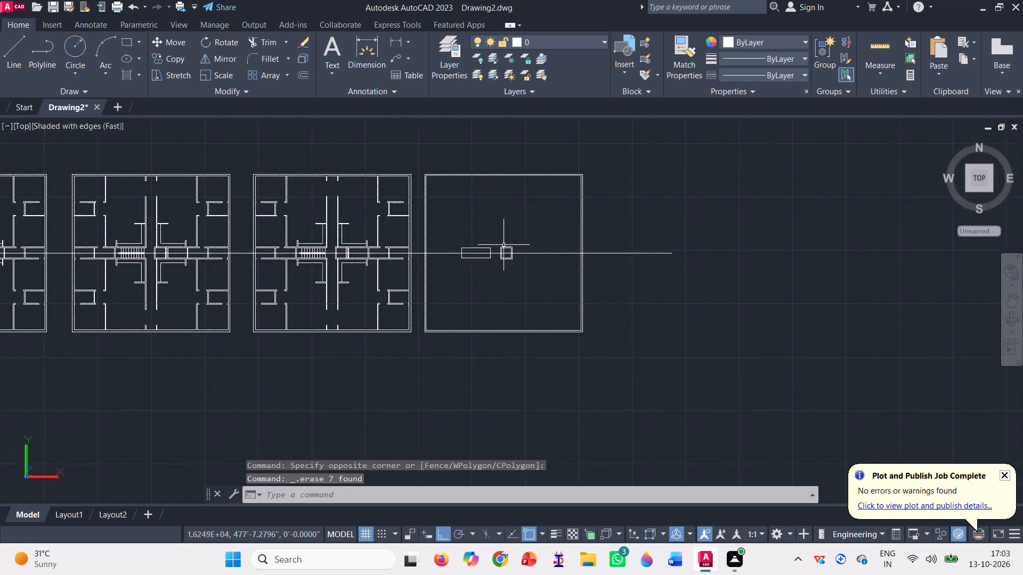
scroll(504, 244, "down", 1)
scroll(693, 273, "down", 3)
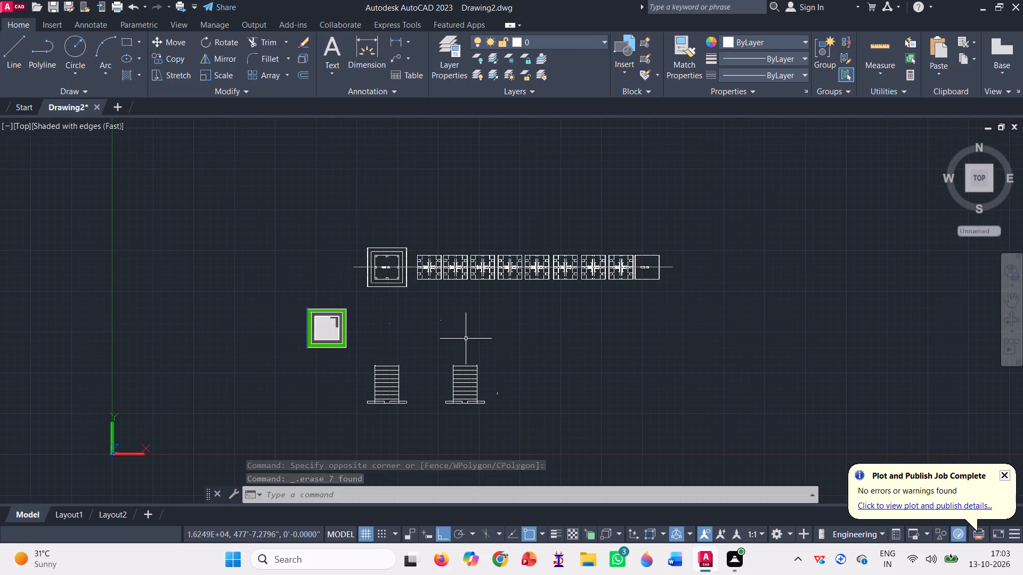
Draw a stair step in the empty space beside the copied elevation, with a 6" vertical riser and a 1' horizontal tread.
scroll(453, 442, "up", 2)
scroll(457, 436, "down", 1)
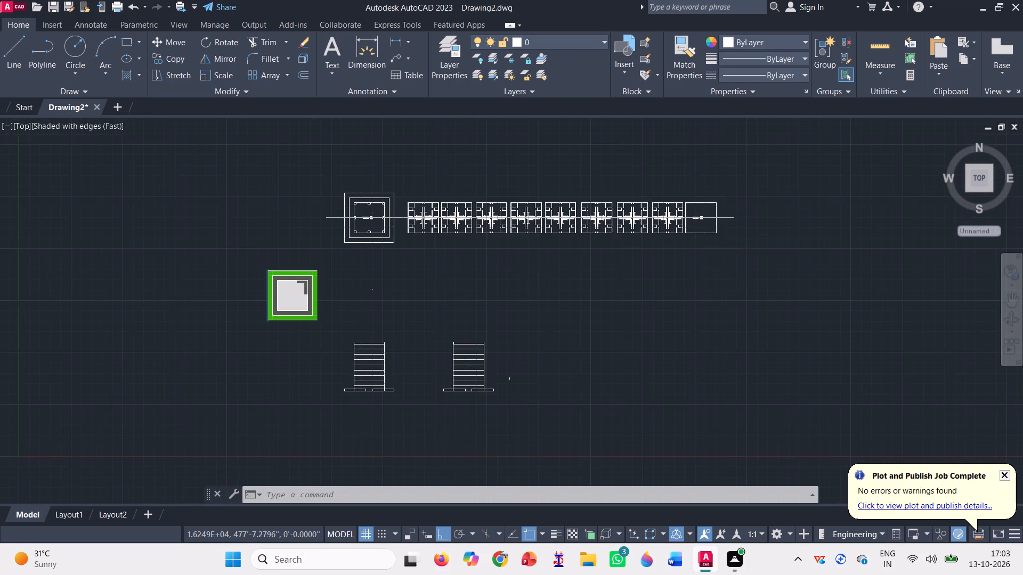
scroll(440, 185, "up", 4)
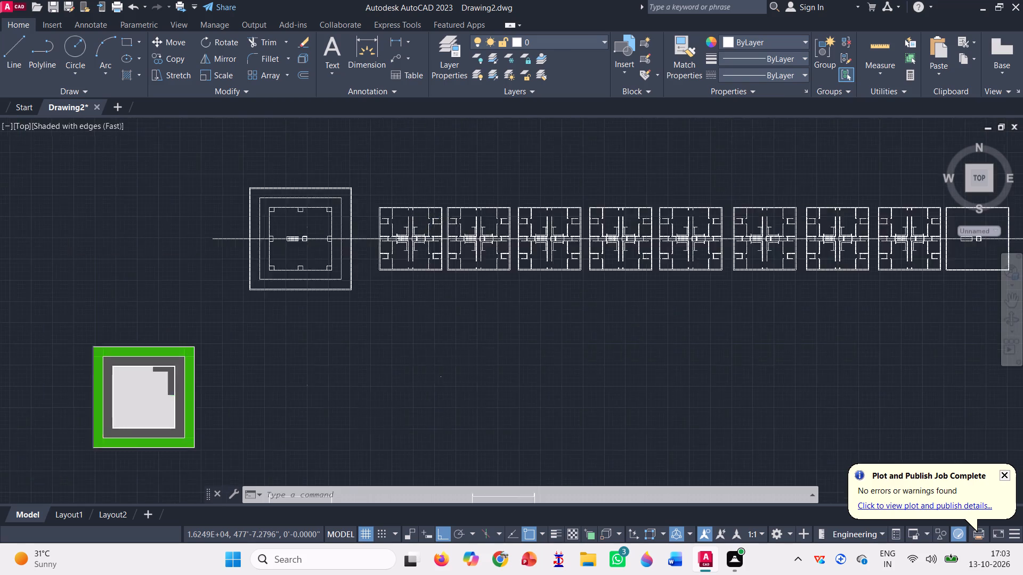
scroll(420, 210, "down", 3)
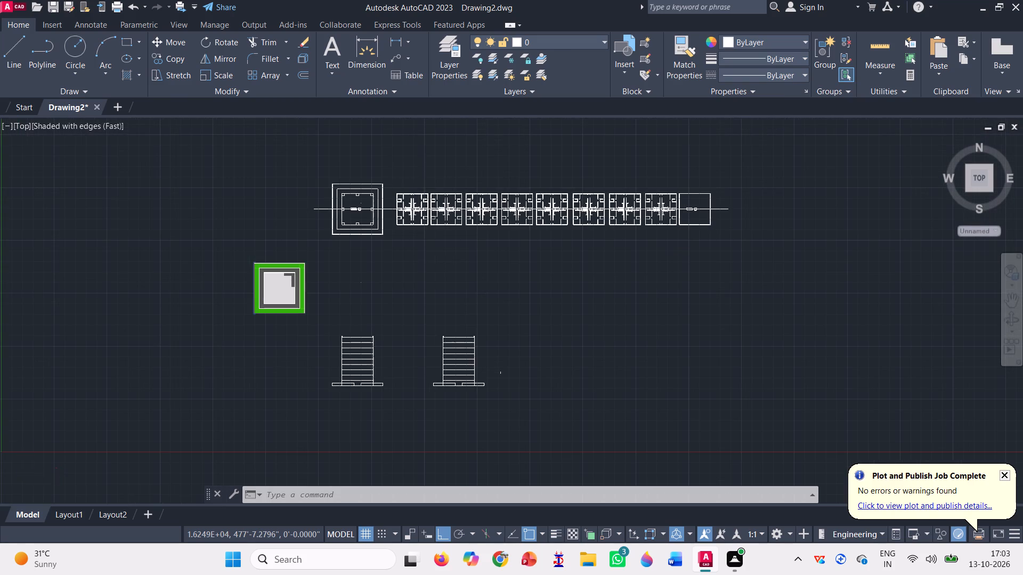
scroll(437, 391, "up", 3)
scroll(582, 279, "up", 1)
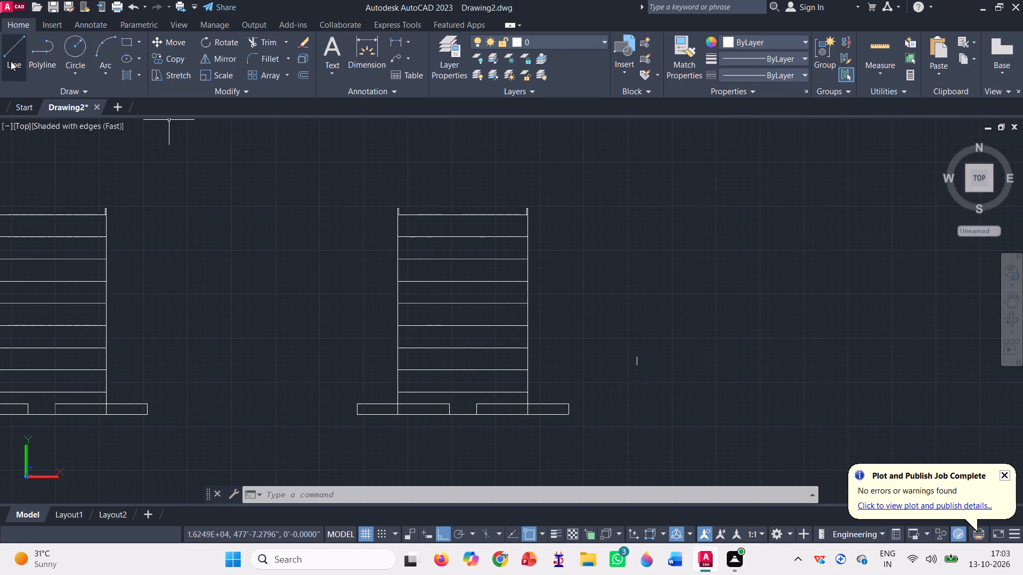
left_click(10, 57)
scroll(736, 405, "up", 2)
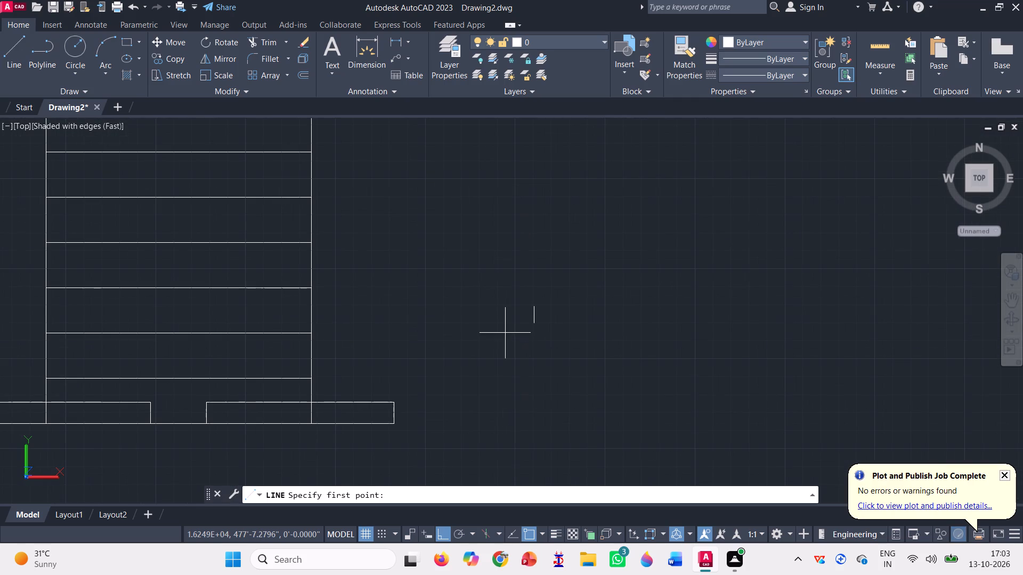
scroll(486, 325, "down", 2)
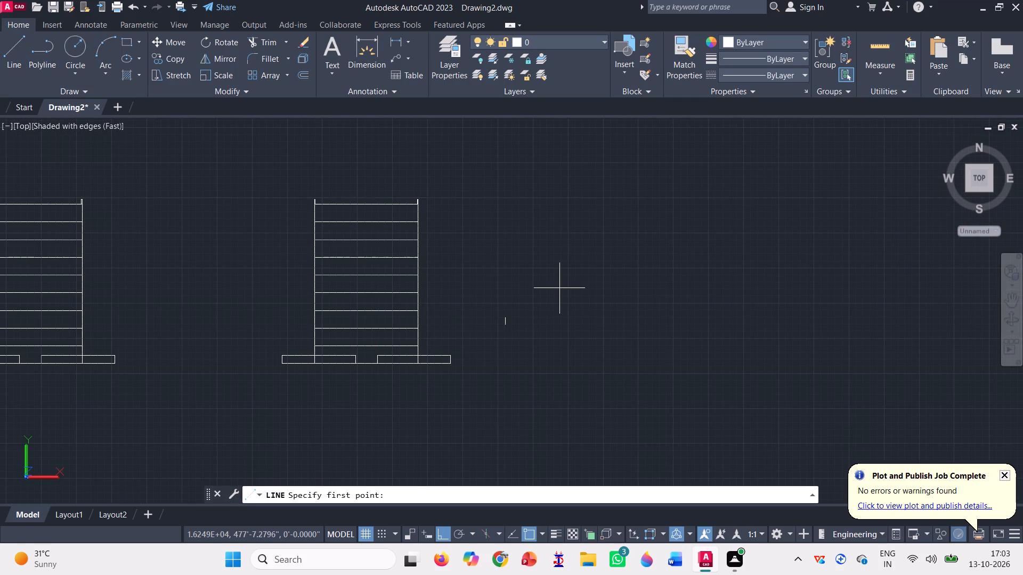
left_click(558, 284)
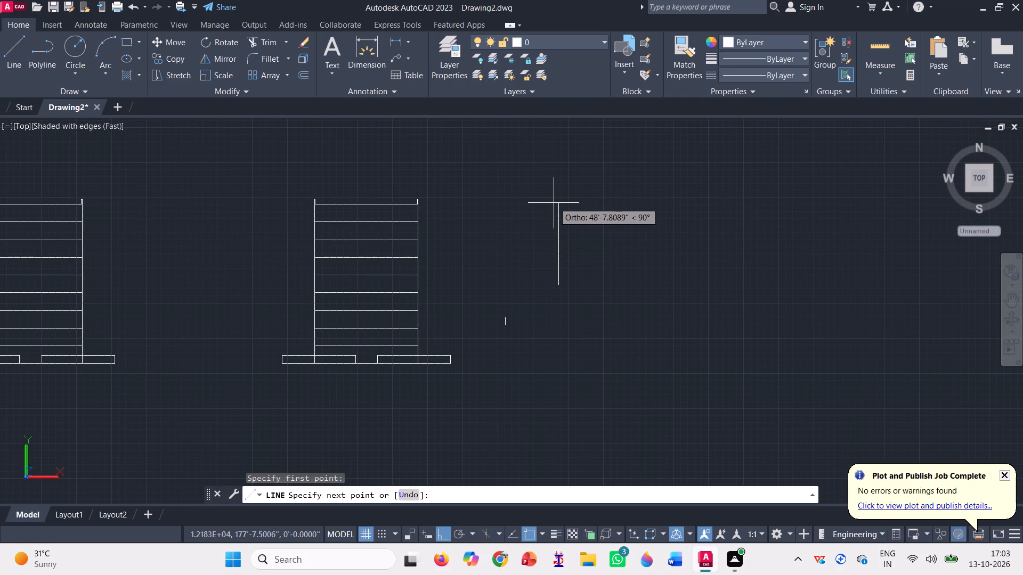
type("6\"")
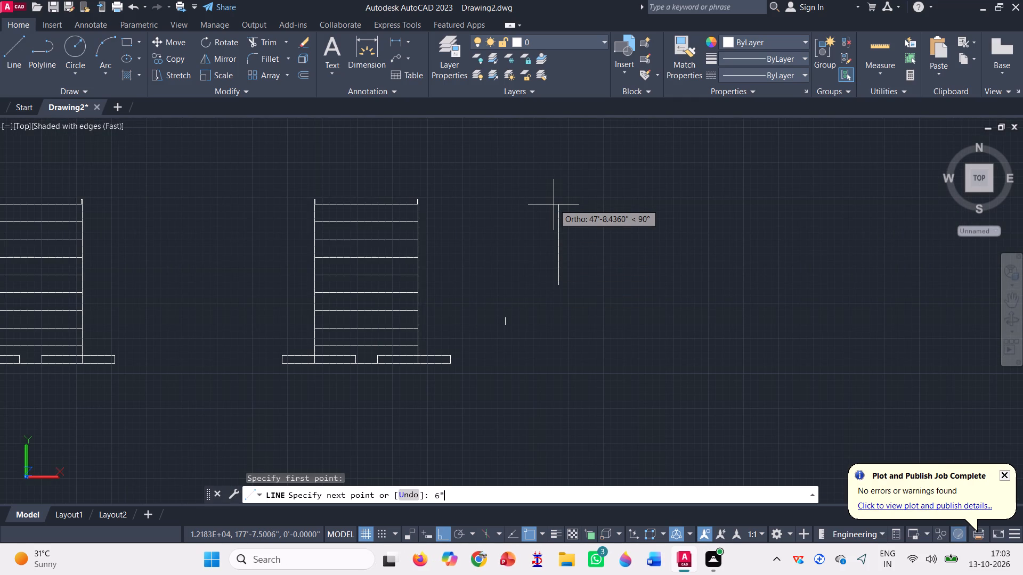
key("Return")
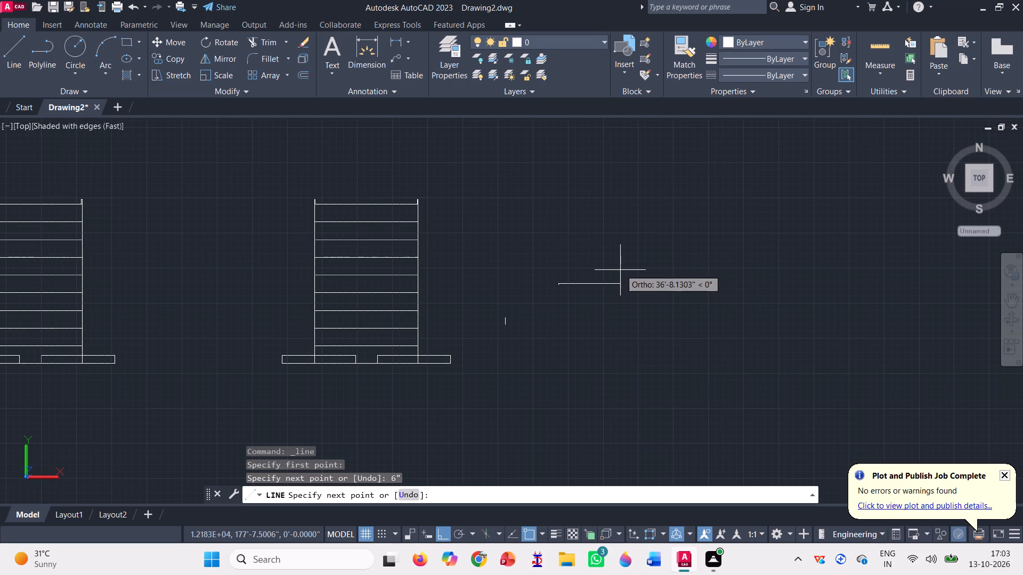
key("1")
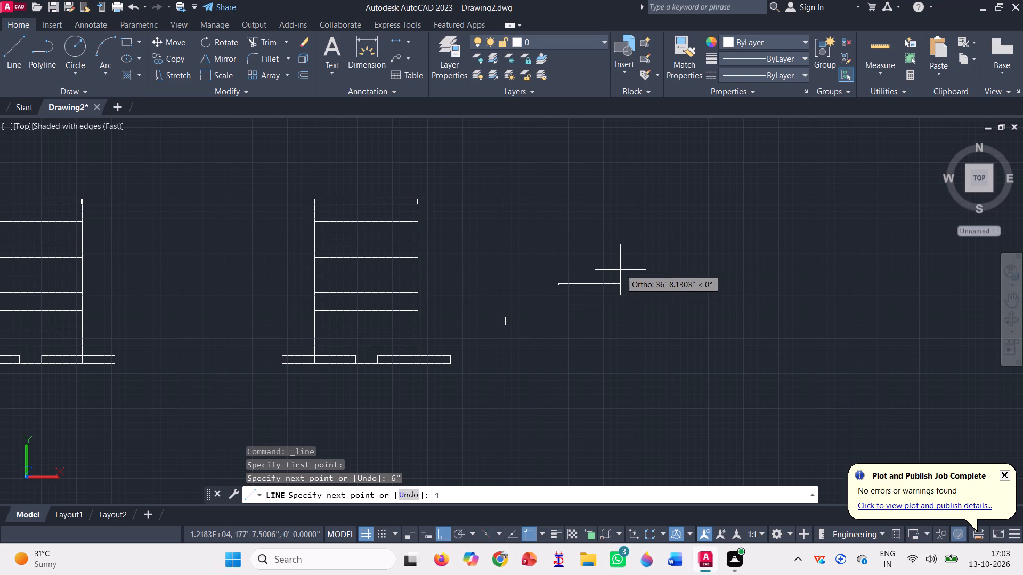
key("apostrophe")
key("Return")
key("Return")
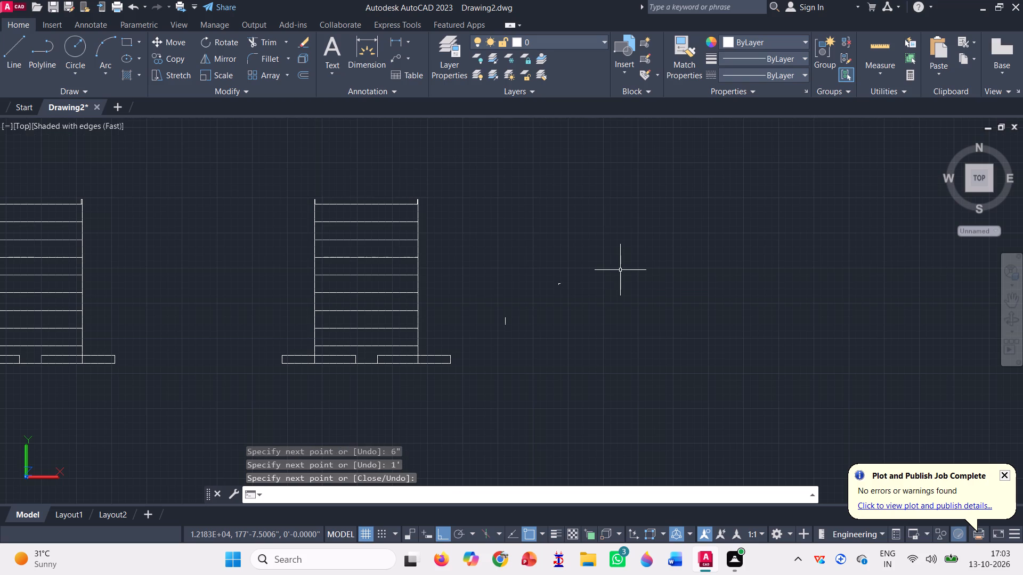
Join the riser and tread lines into a single polyline.
scroll(543, 273, "up", 2)
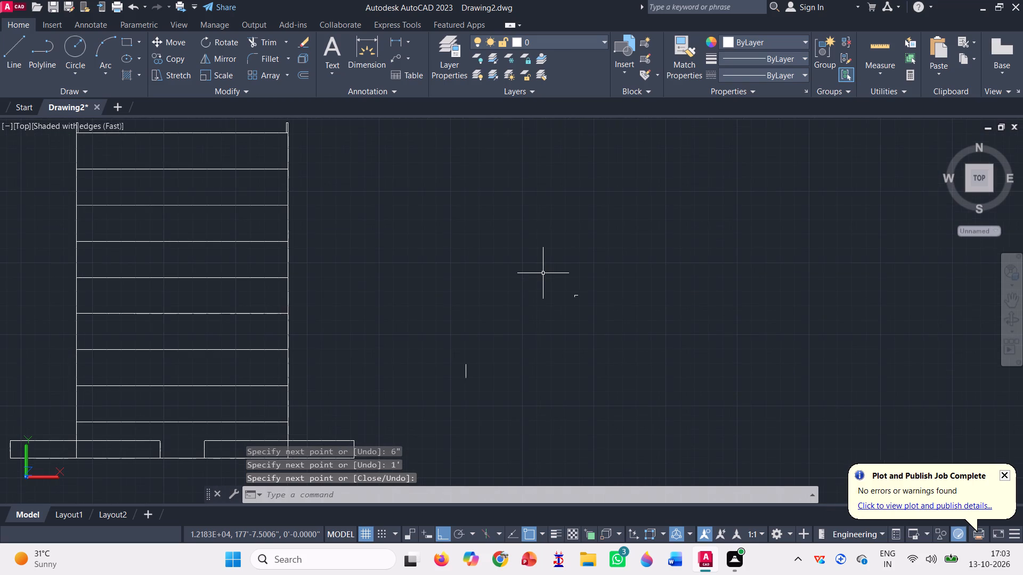
scroll(598, 324, "up", 2)
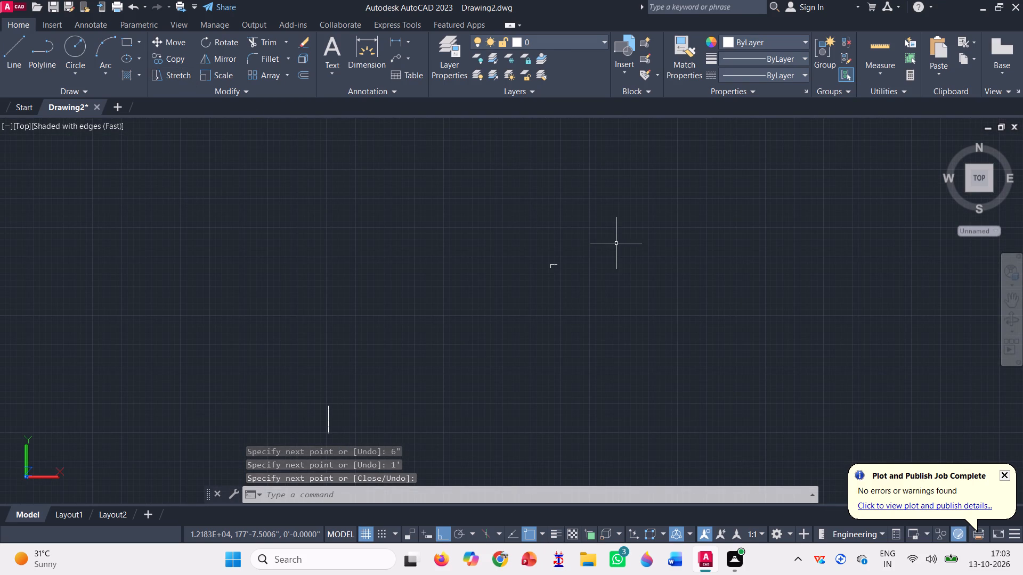
scroll(607, 217, "up", 3)
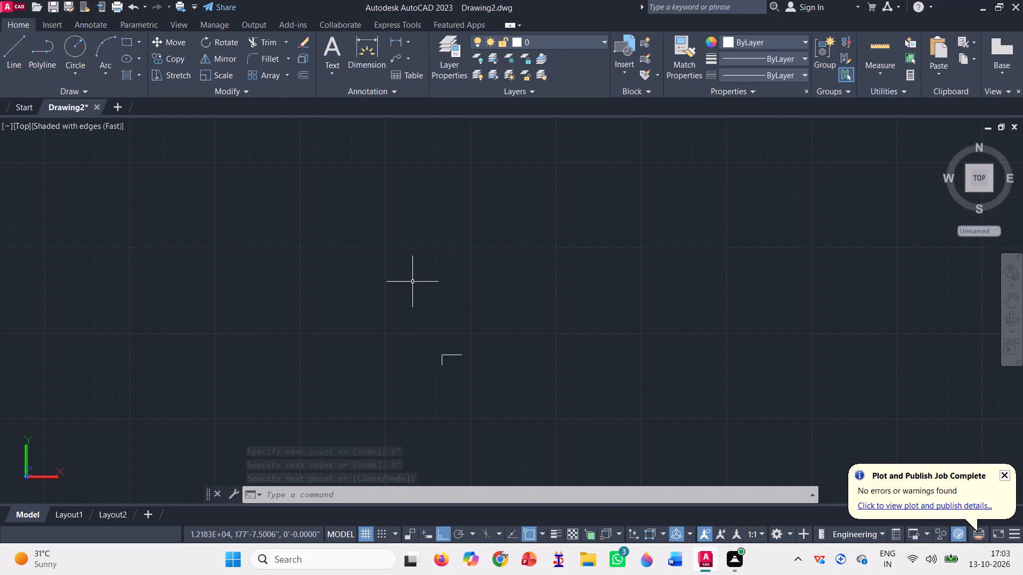
left_click(493, 394)
left_click(348, 309)
key("l")
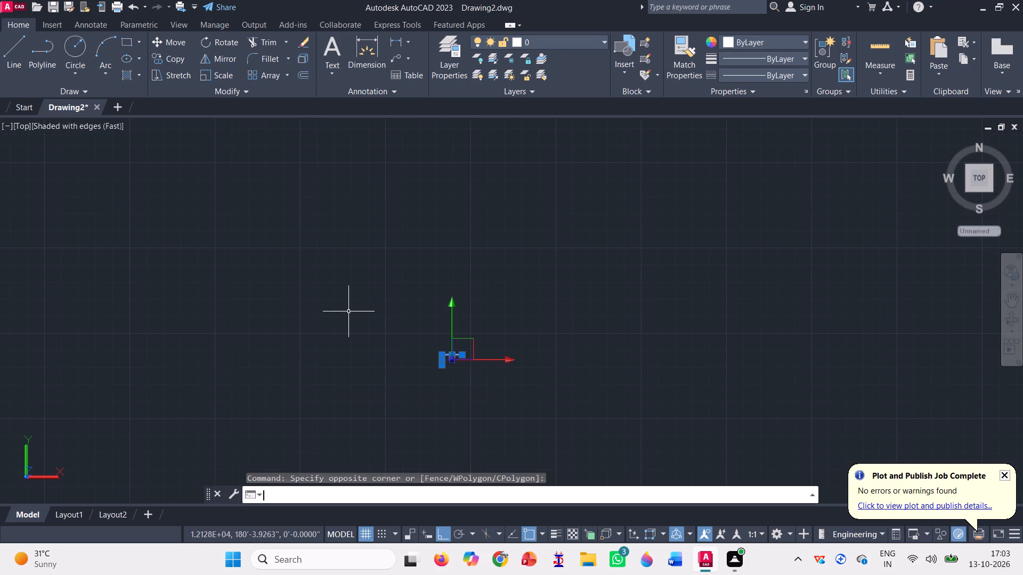
key("BackSpace")
key("j")
key("Return")
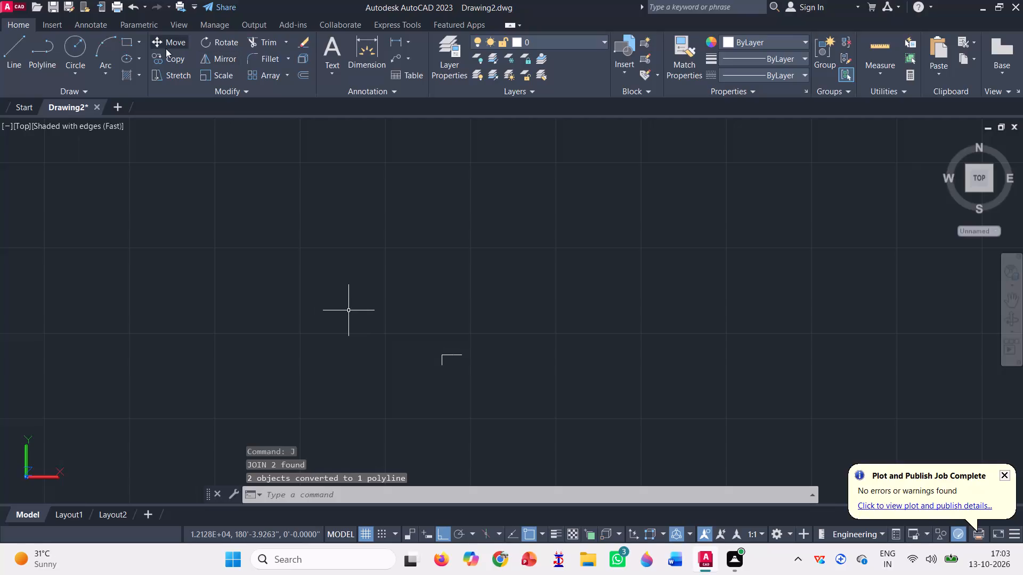
Copy the step polyline from its riser base onto successive tread ends, with Ortho off for diagonal placement, adding four steps.
left_click(164, 54)
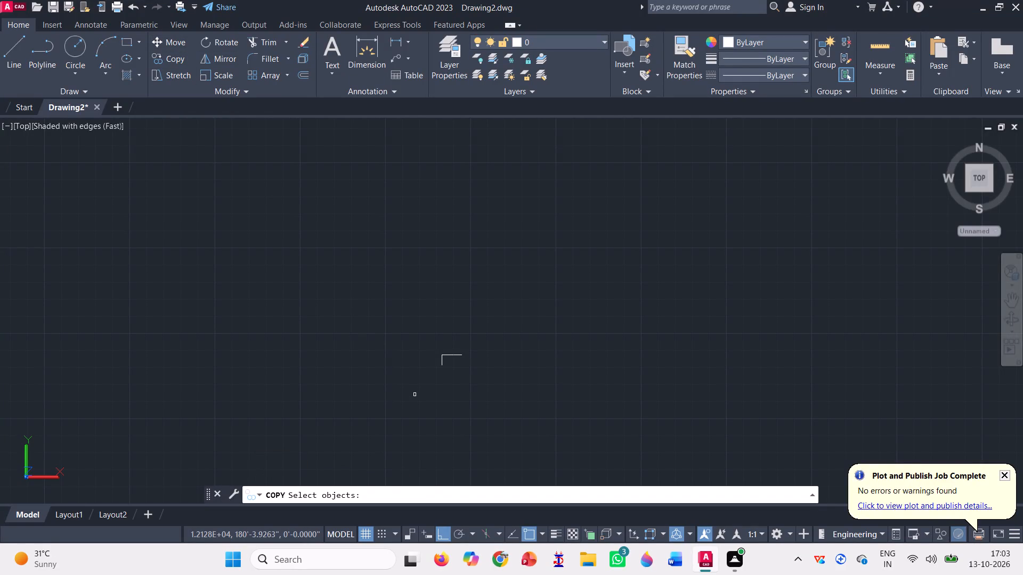
left_click(460, 395)
left_click(409, 322)
key("space")
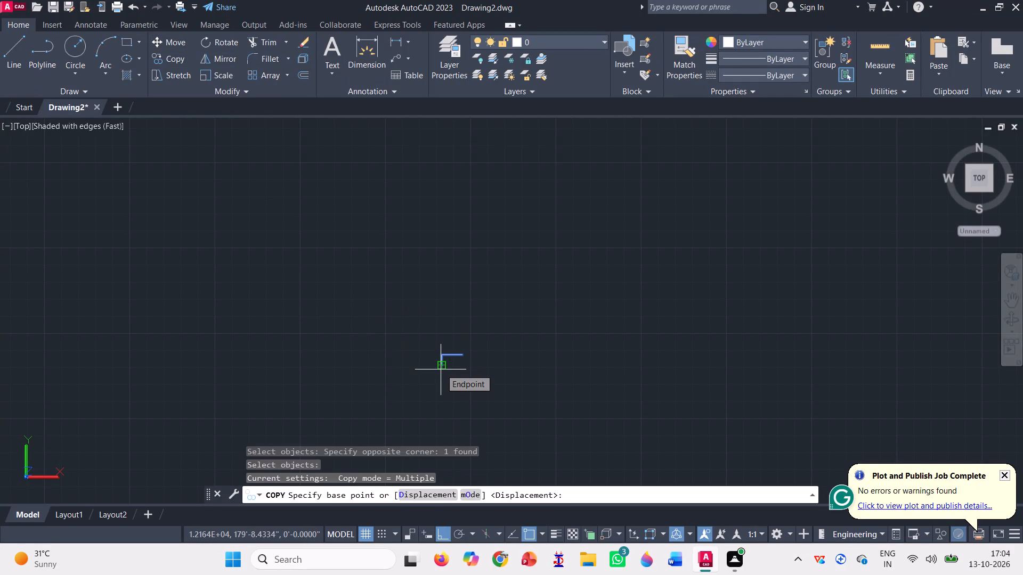
scroll(441, 367, "up", 3)
left_click(440, 366)
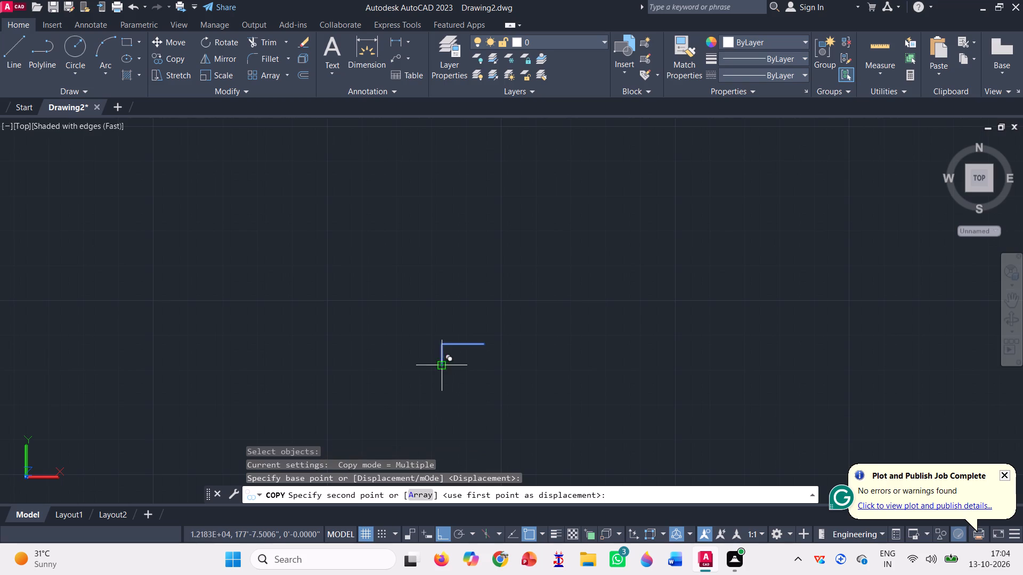
left_click(482, 338)
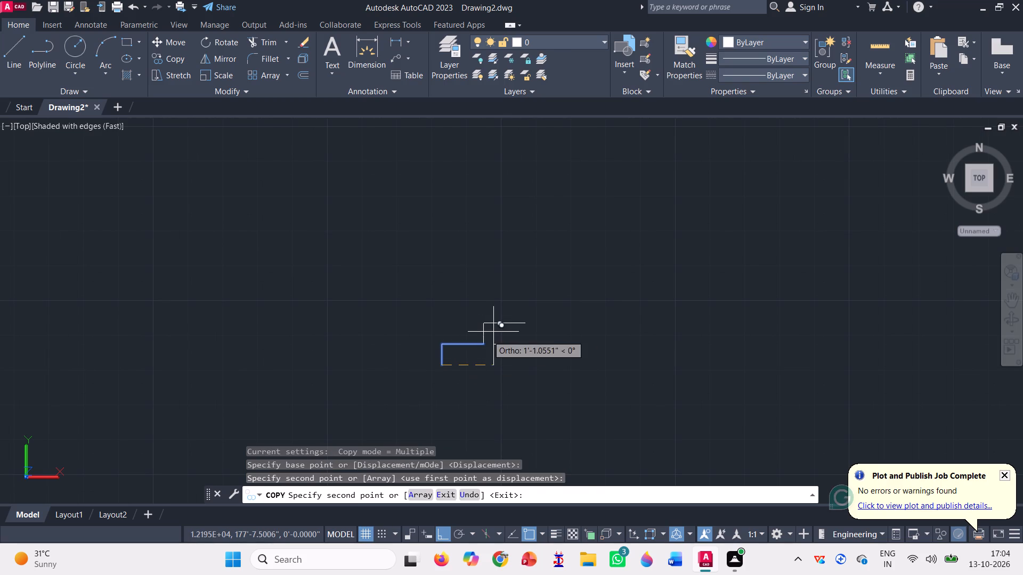
left_click(522, 322)
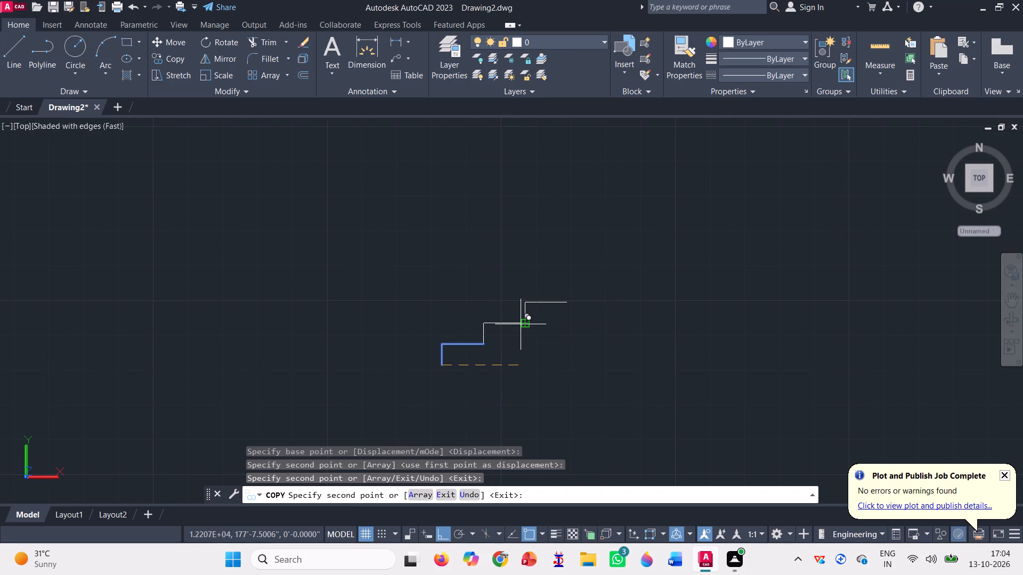
key("F8")
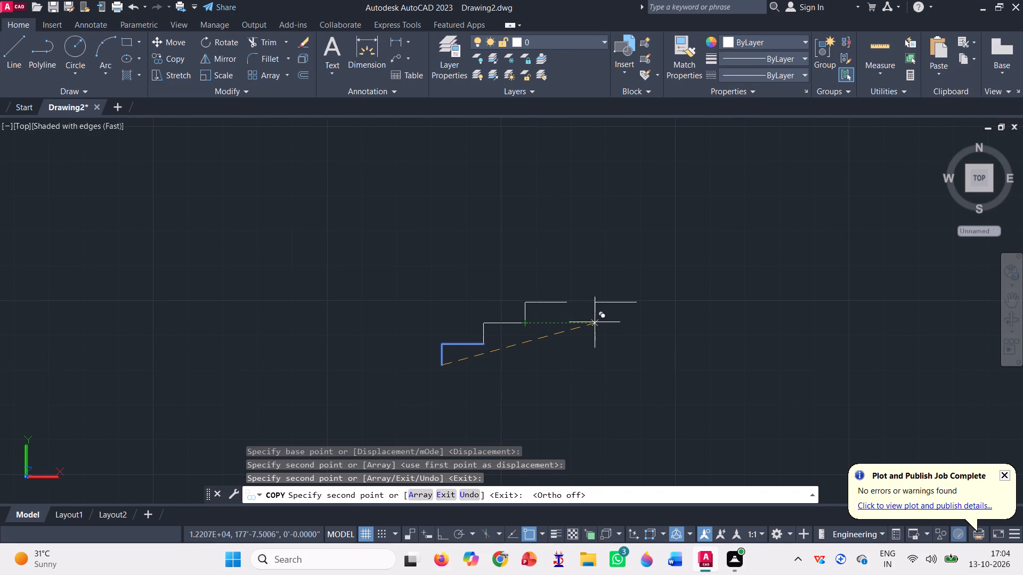
left_click(569, 299)
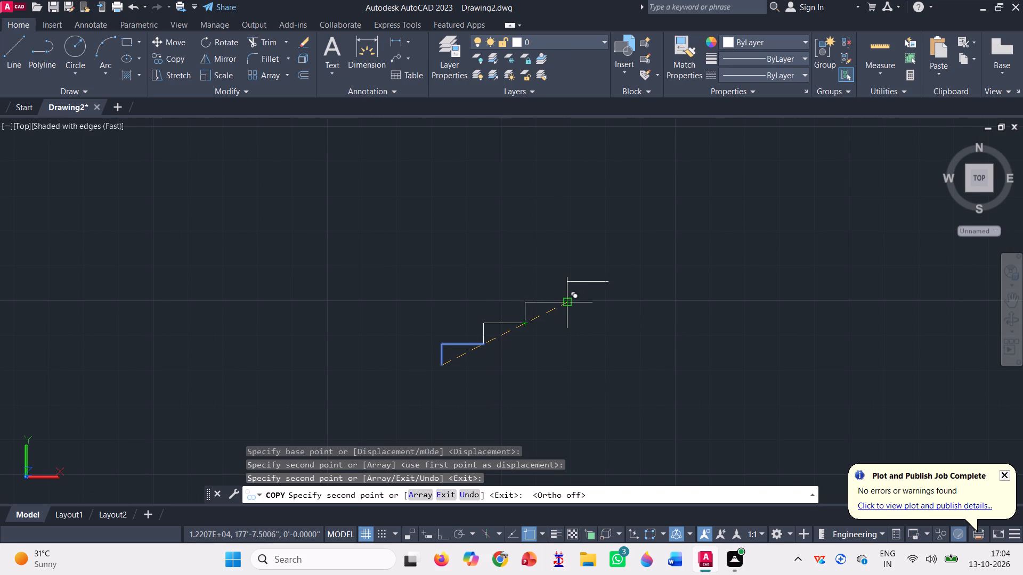
left_click(611, 277)
Continue the rising flight with three more step copies, each placed at the end of the previous tread.
scroll(504, 315, "down", 1)
scroll(605, 274, "up", 4)
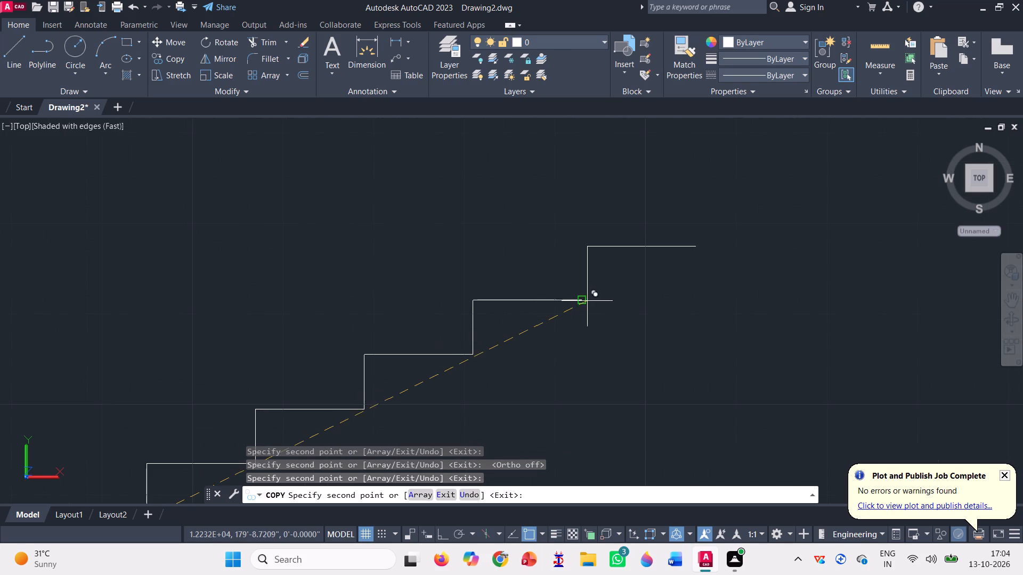
left_click(578, 299)
scroll(601, 244, "down", 1)
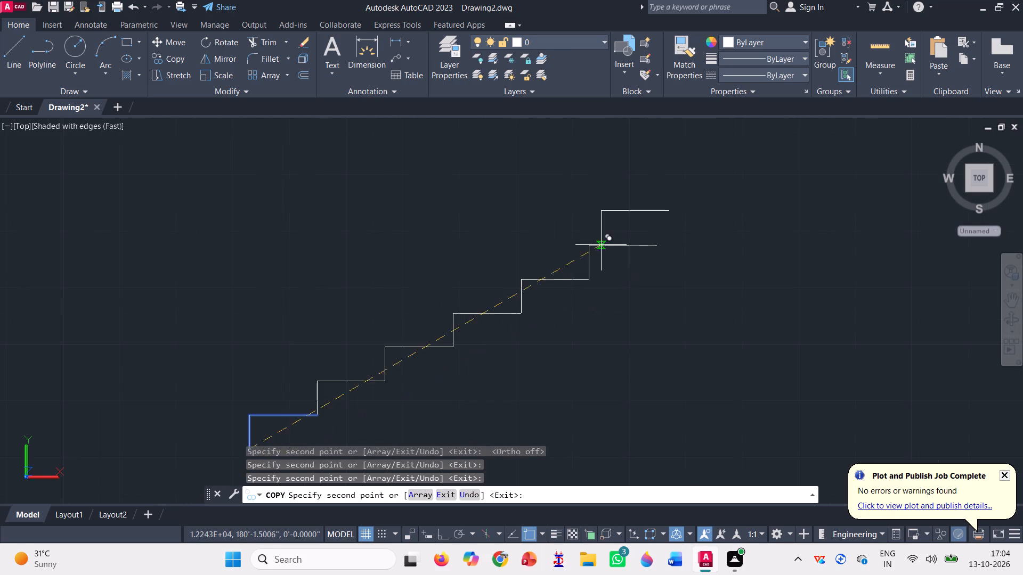
scroll(601, 296, "down", 1)
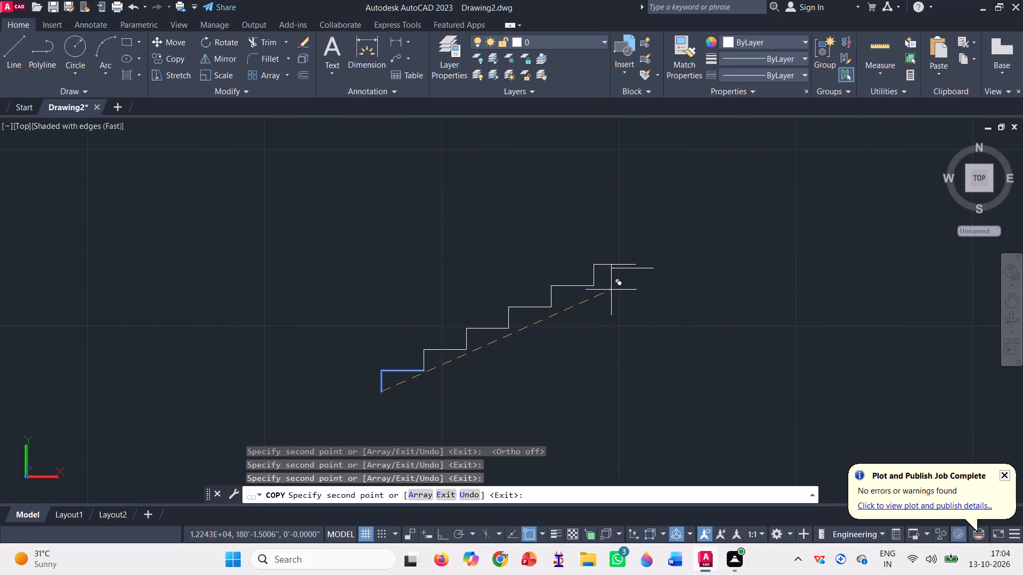
scroll(619, 268, "up", 2)
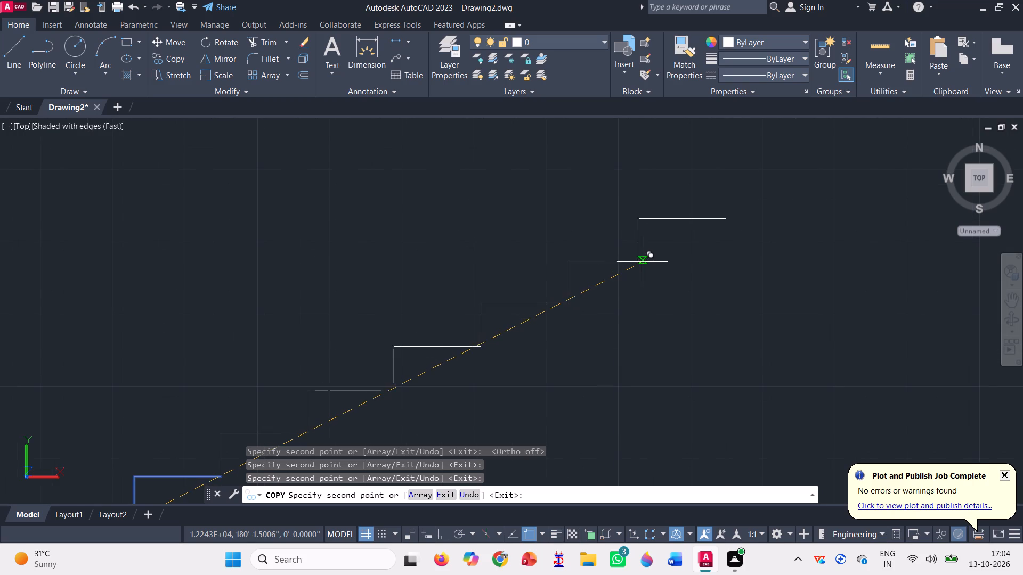
left_click(651, 259)
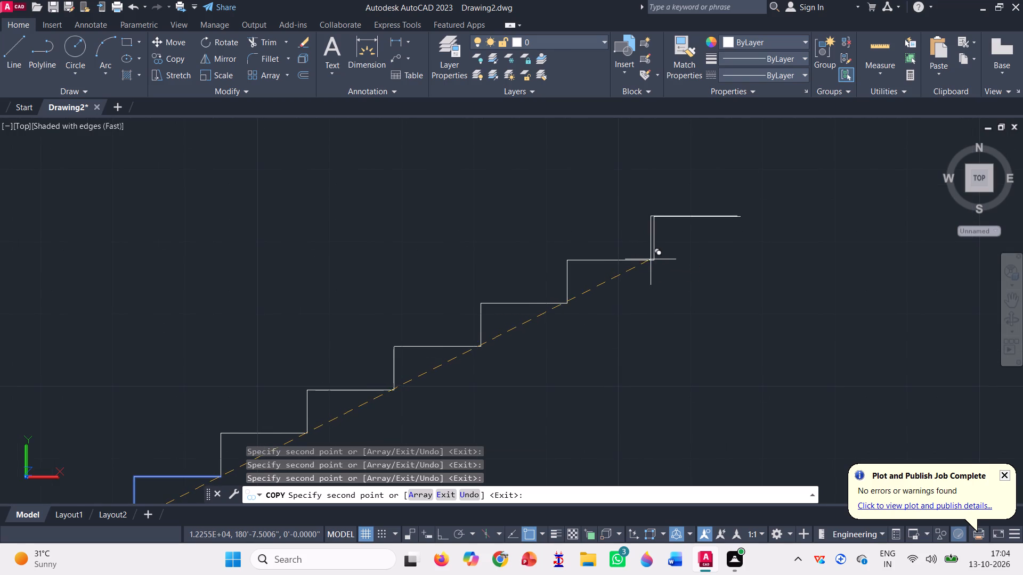
scroll(578, 300, "down", 1)
scroll(662, 253, "up", 2)
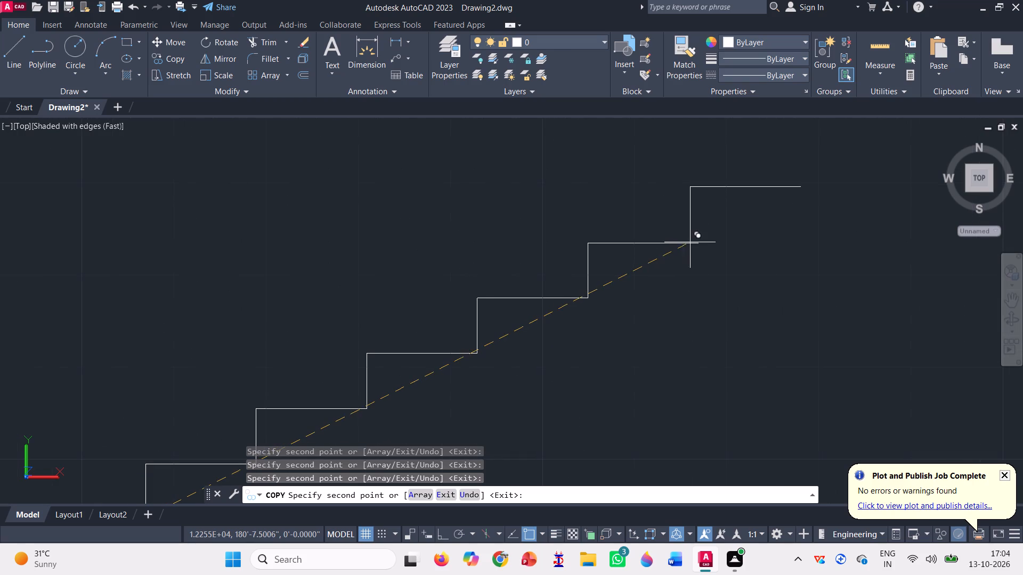
left_click(698, 240)
Place two more step copies at the top of the flight, each starting at the last tread's end.
scroll(619, 284, "down", 2)
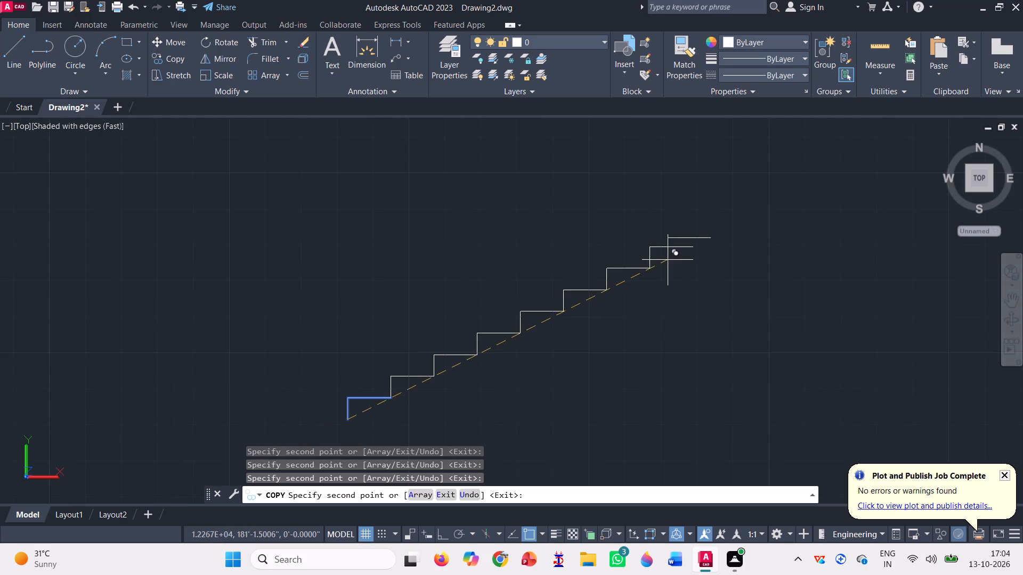
scroll(688, 245, "up", 2)
left_click(697, 247)
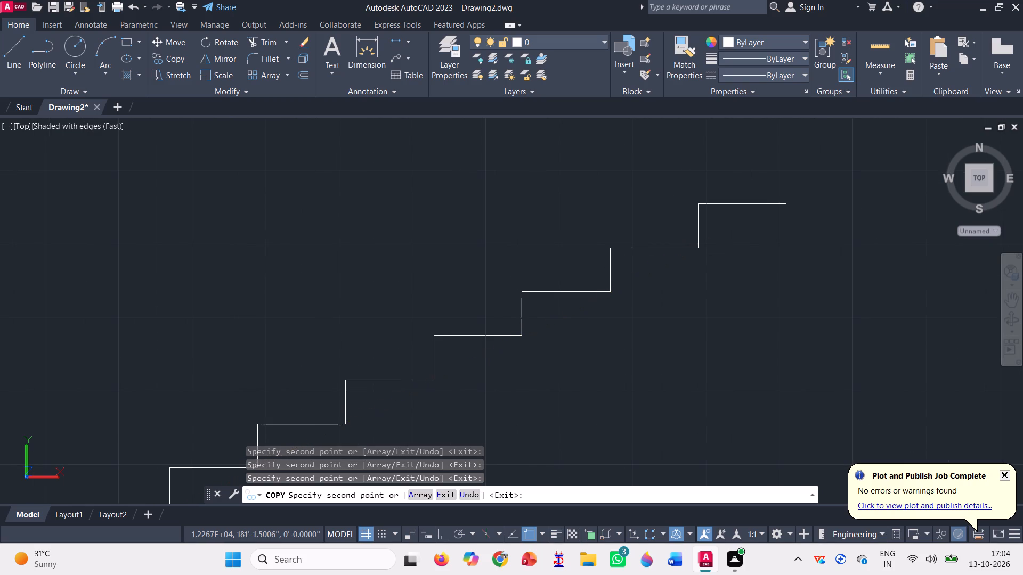
scroll(652, 276, "down", 1)
scroll(602, 343, "down", 1)
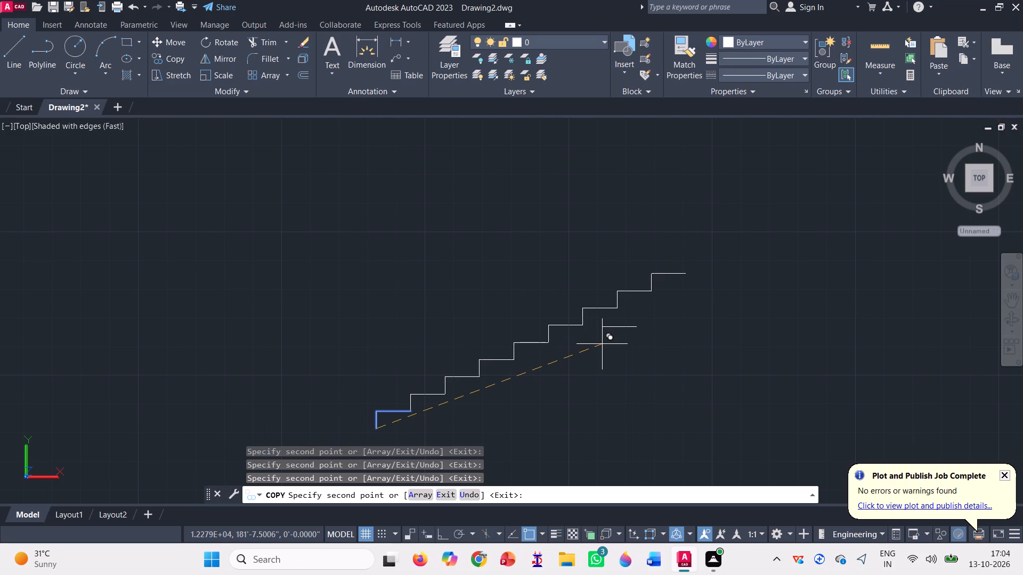
scroll(685, 269, "up", 4)
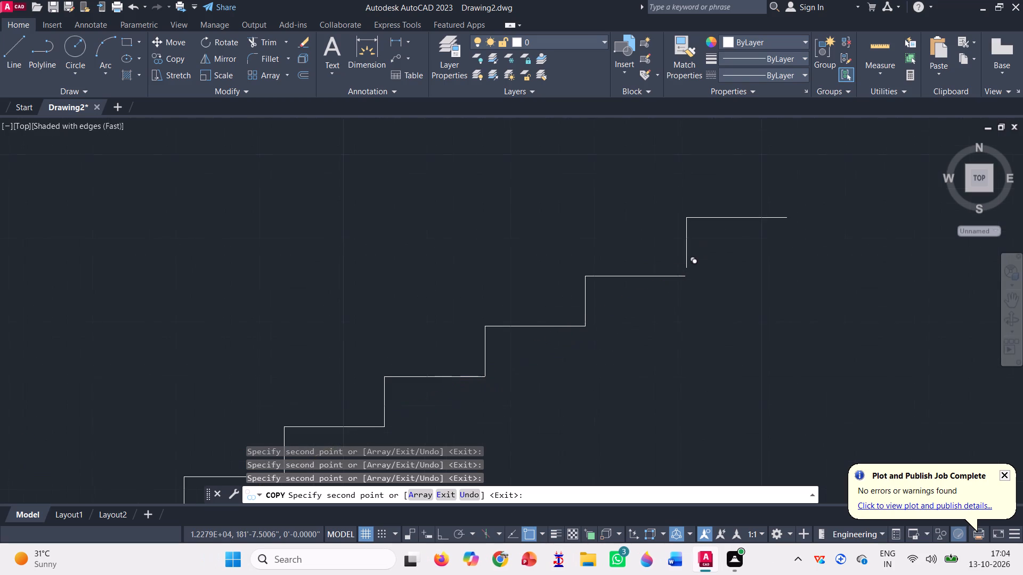
left_click(688, 279)
scroll(608, 294, "down", 5)
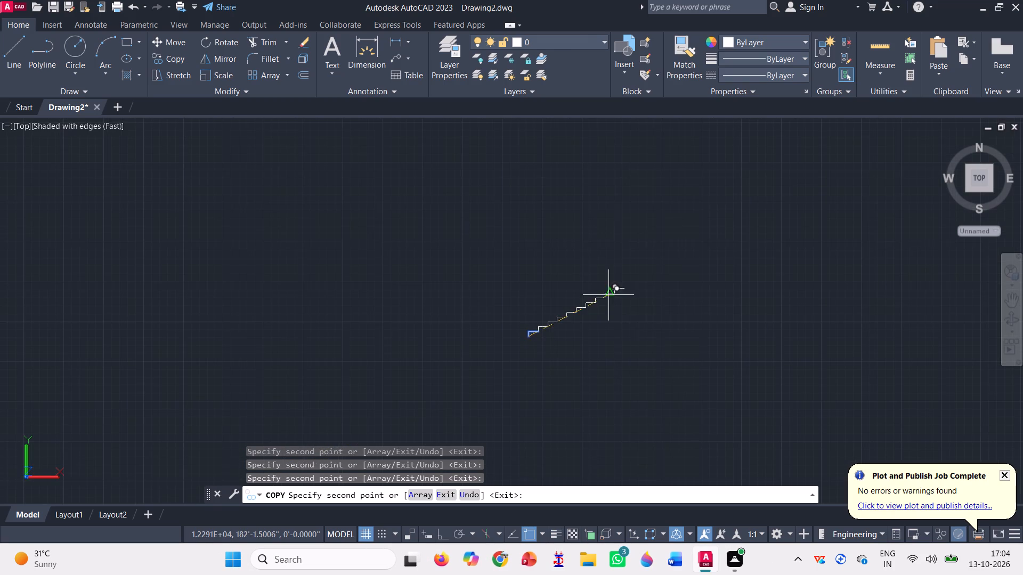
With Ortho on, draw a horizontal landing line about 1'-6" long from the end of the flight's top tread.
key("space")
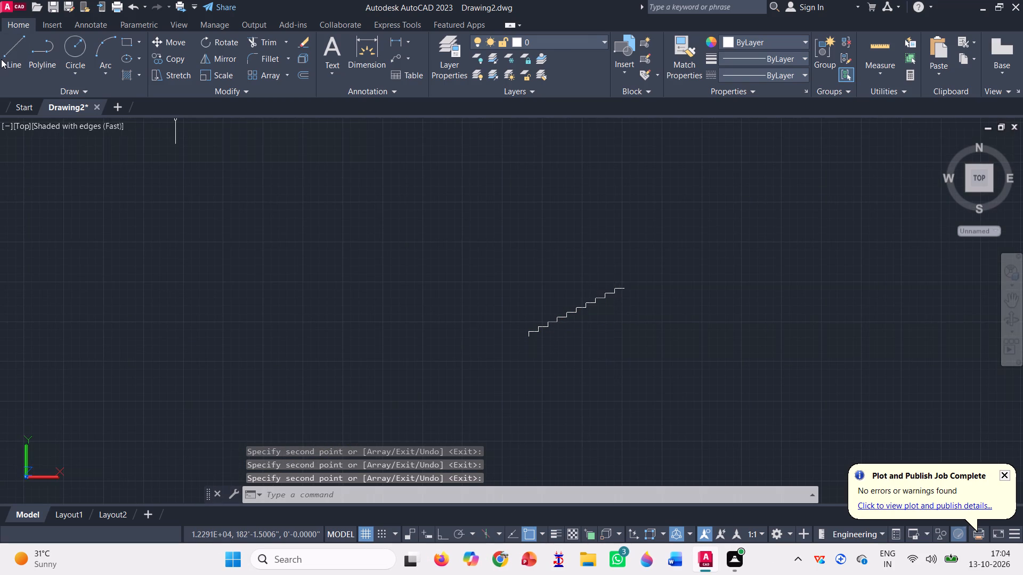
left_click(15, 60)
scroll(626, 302, "up", 2)
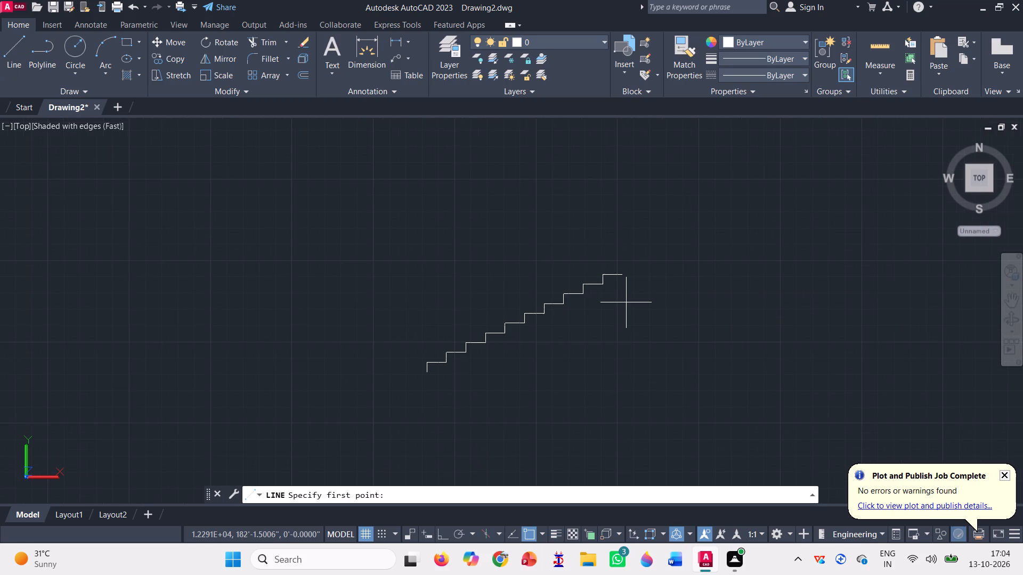
scroll(618, 284, "up", 3)
left_click(632, 252)
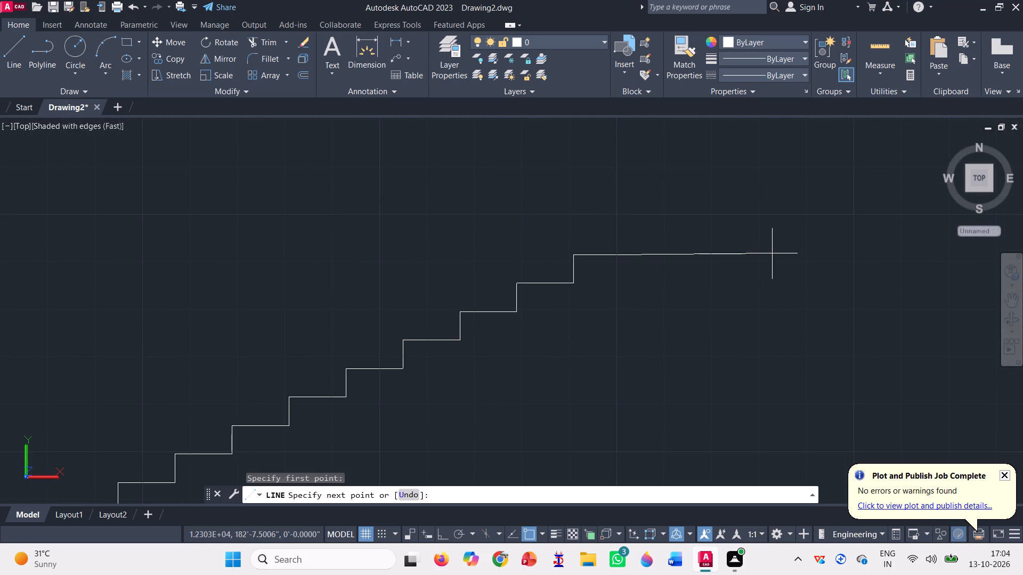
key("F8")
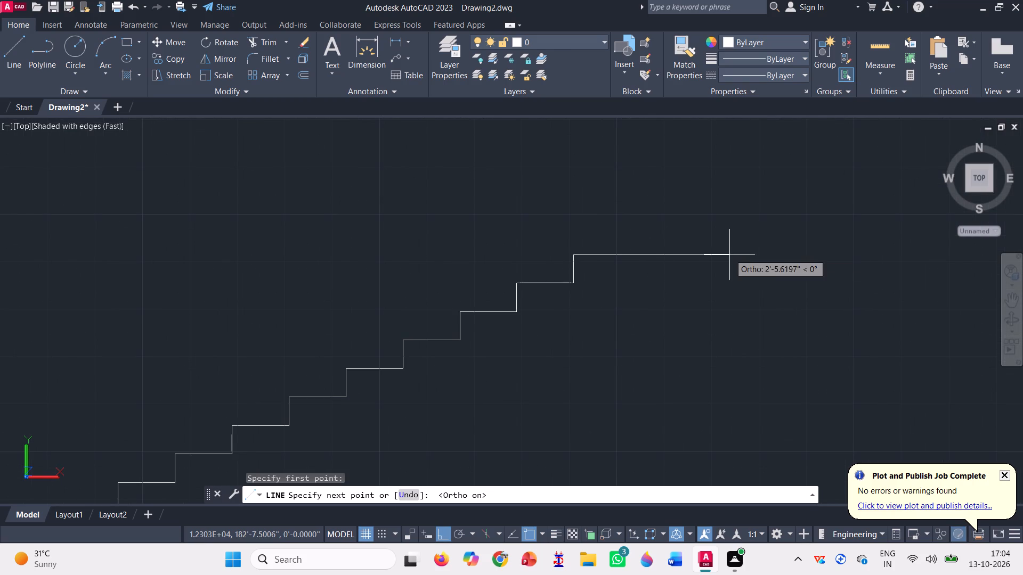
left_click(716, 254)
scroll(711, 257, "down", 2)
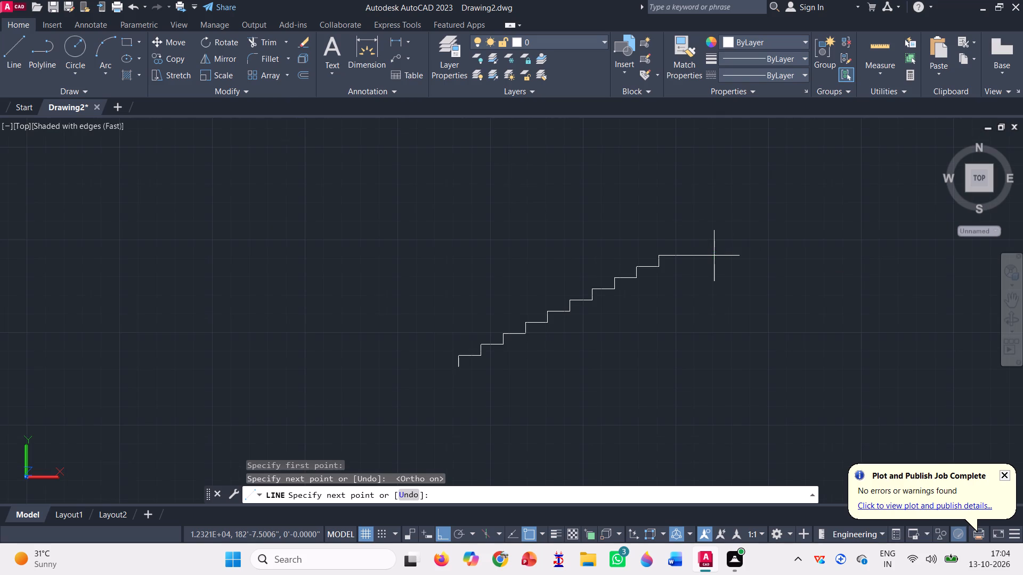
key("space")
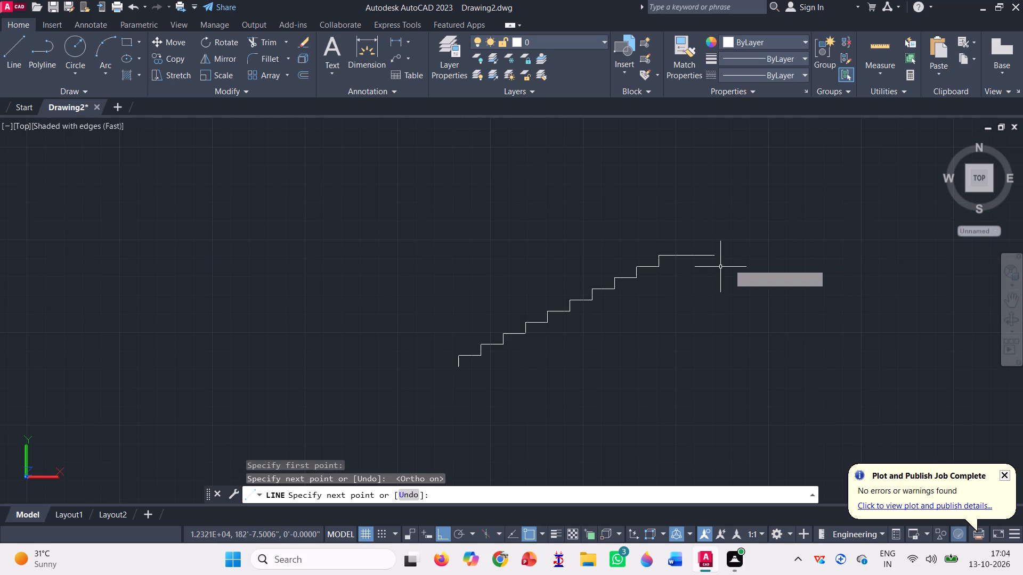
Join all the stair steps and the landing line into a single polyline.
scroll(648, 310, "down", 1)
scroll(687, 239, "up", 1)
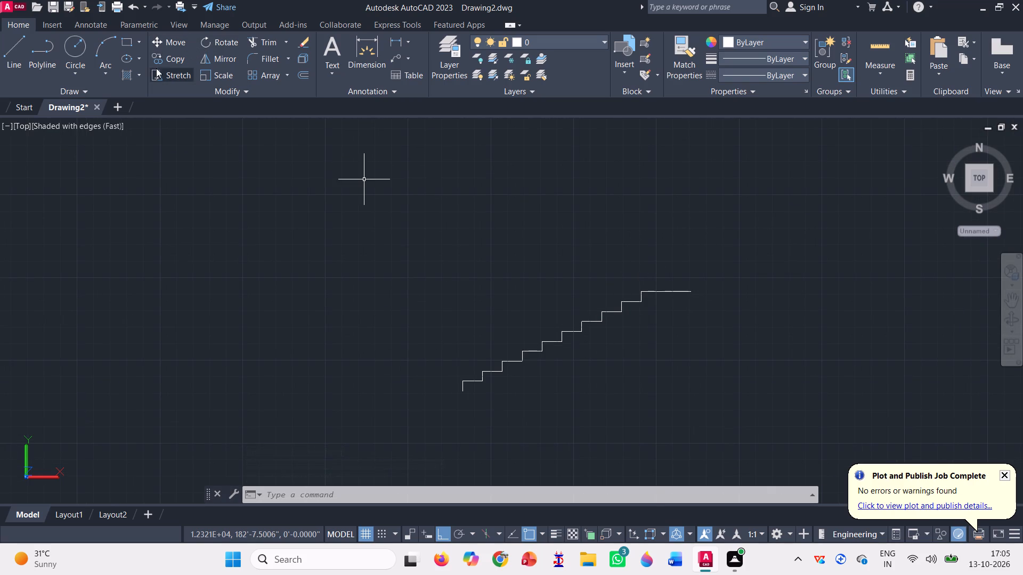
left_click(160, 55)
key("Escape")
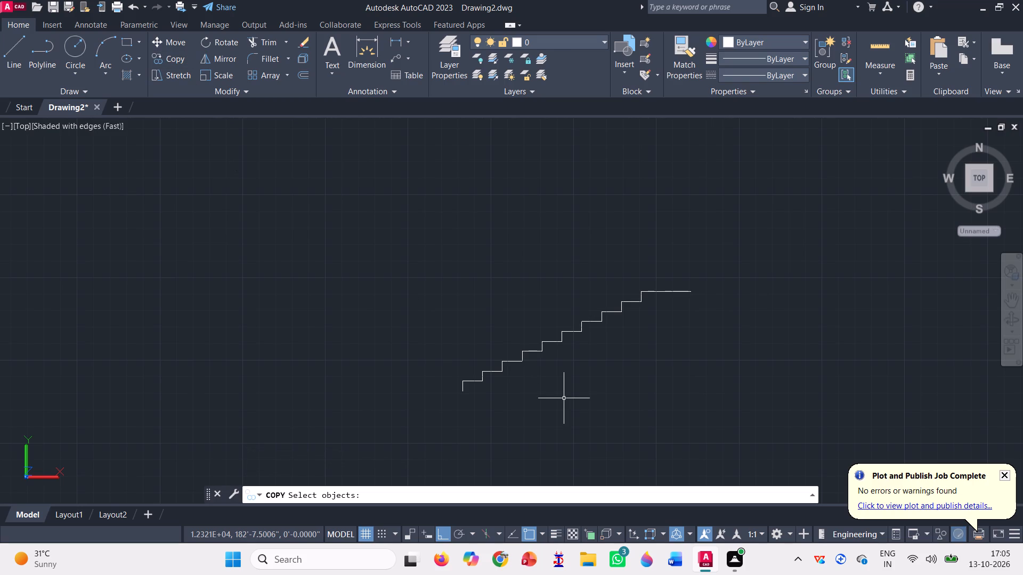
left_click(758, 423)
left_click(377, 269)
key("j")
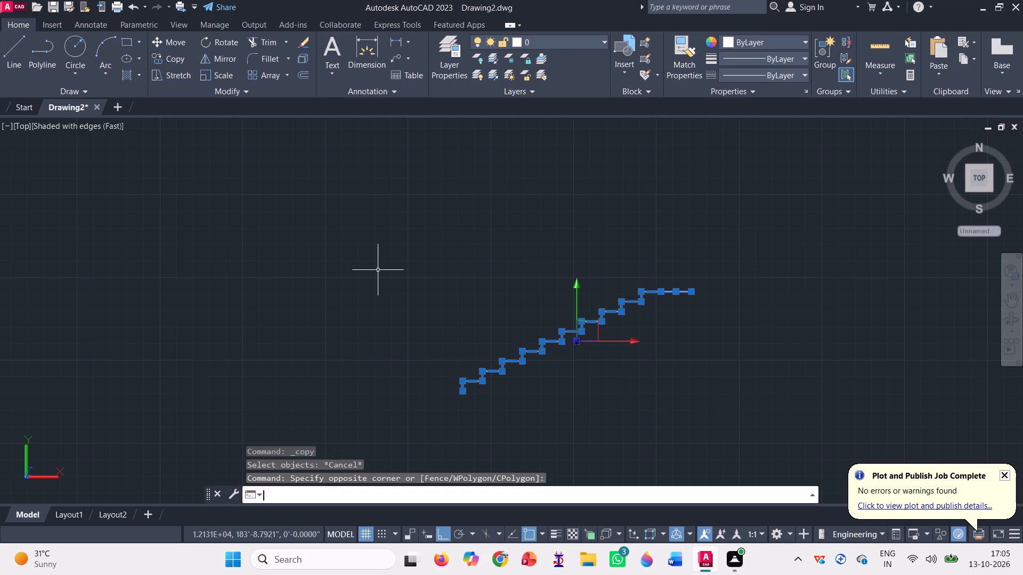
key("Return")
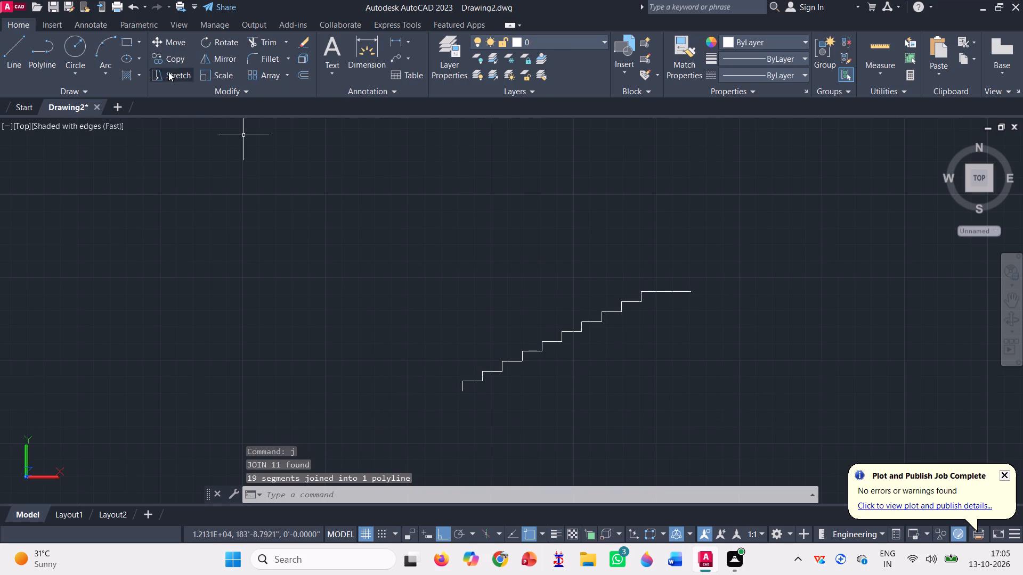
Copy the flight polyline from its first riser's base to the top of its last riser, where the landing begins.
left_click(173, 59)
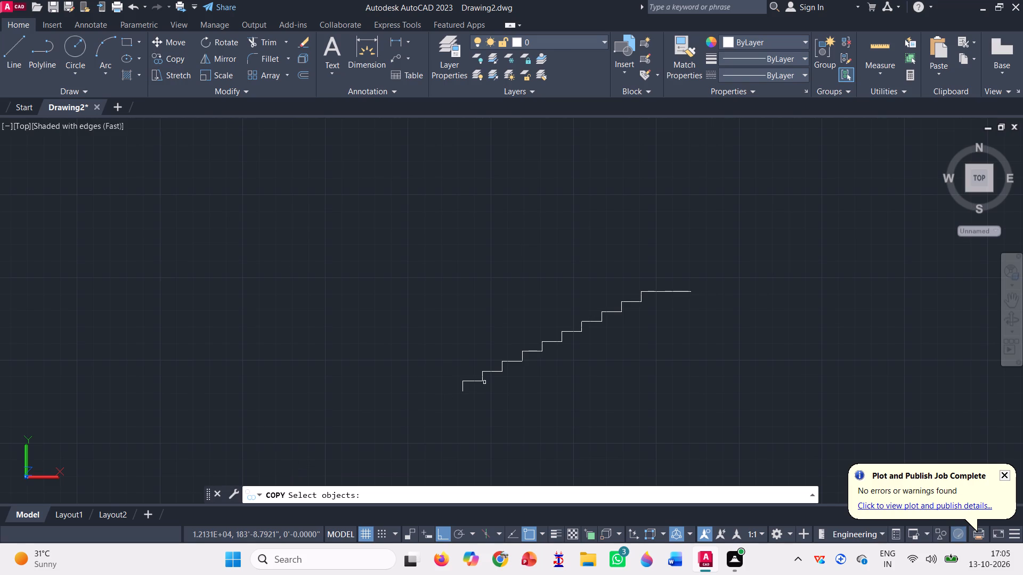
left_click(481, 375)
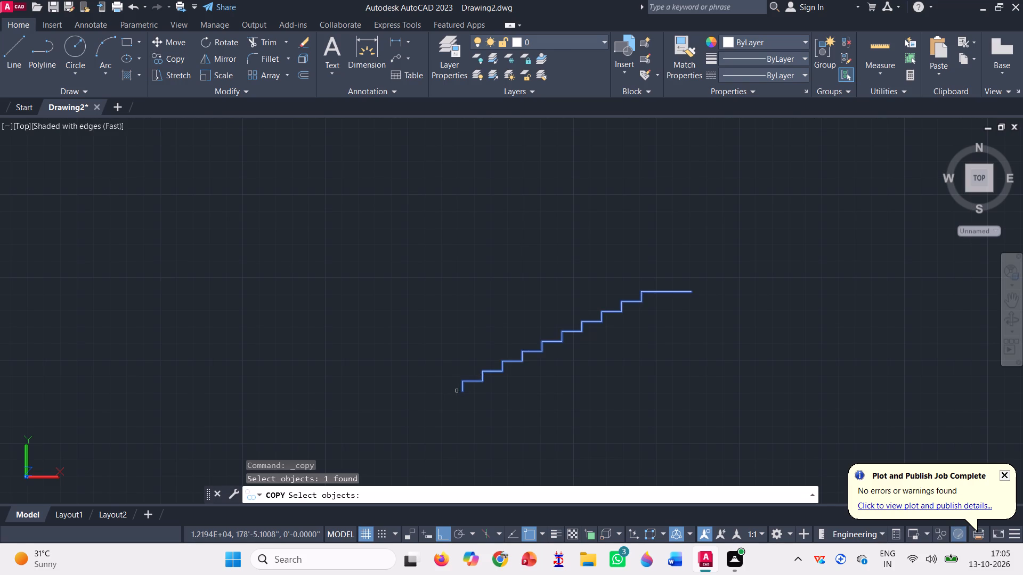
key("space")
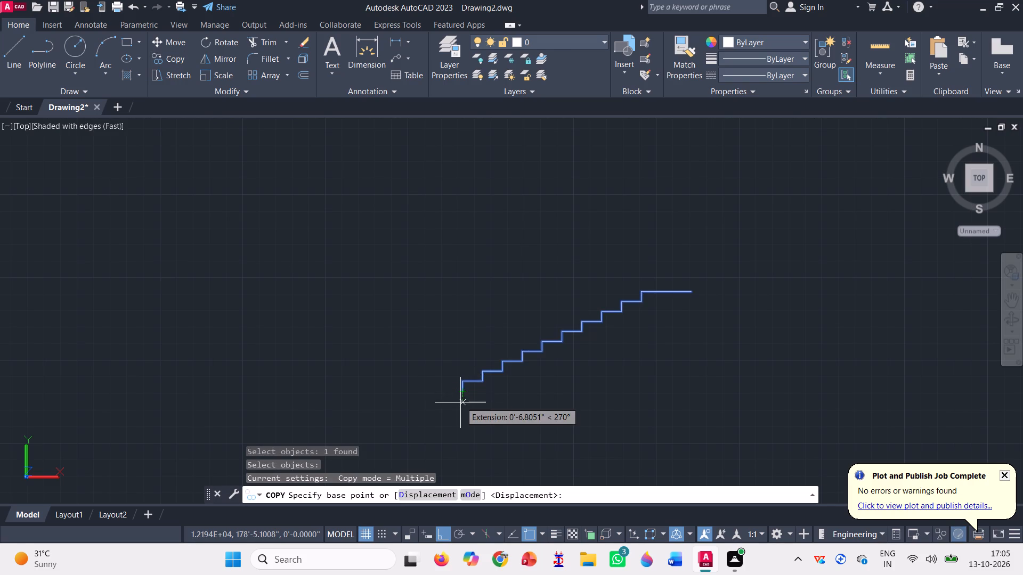
left_click(461, 391)
scroll(462, 390, "down", 2)
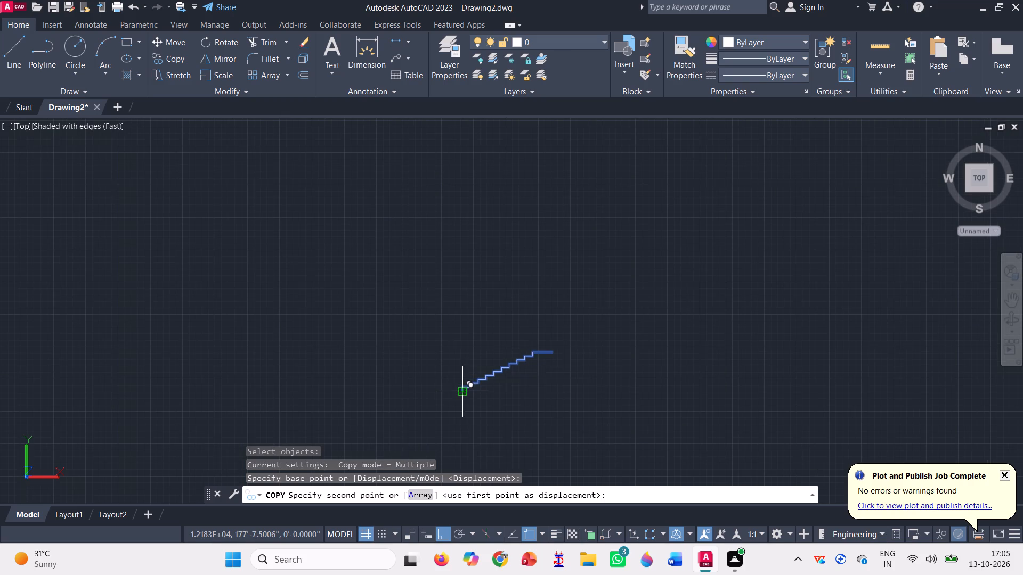
scroll(541, 338, "up", 2)
scroll(547, 387, "up", 3)
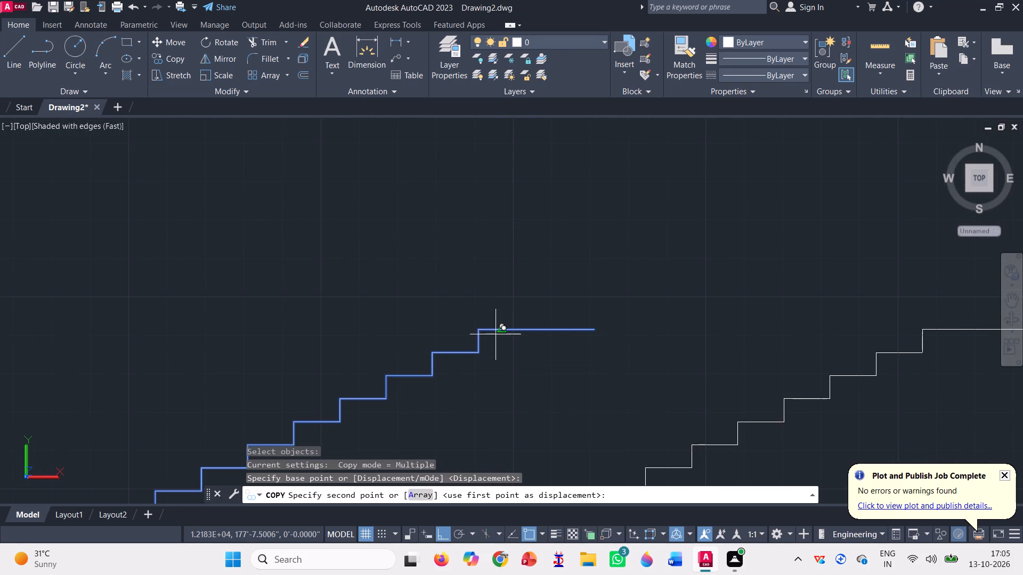
scroll(484, 321, "up", 3)
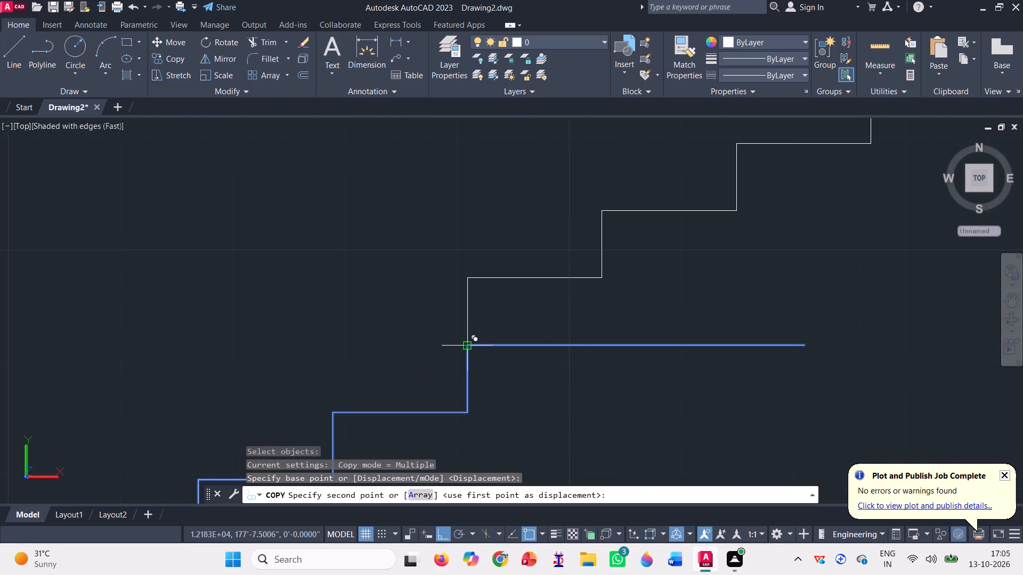
left_click(469, 342)
scroll(555, 319, "down", 5)
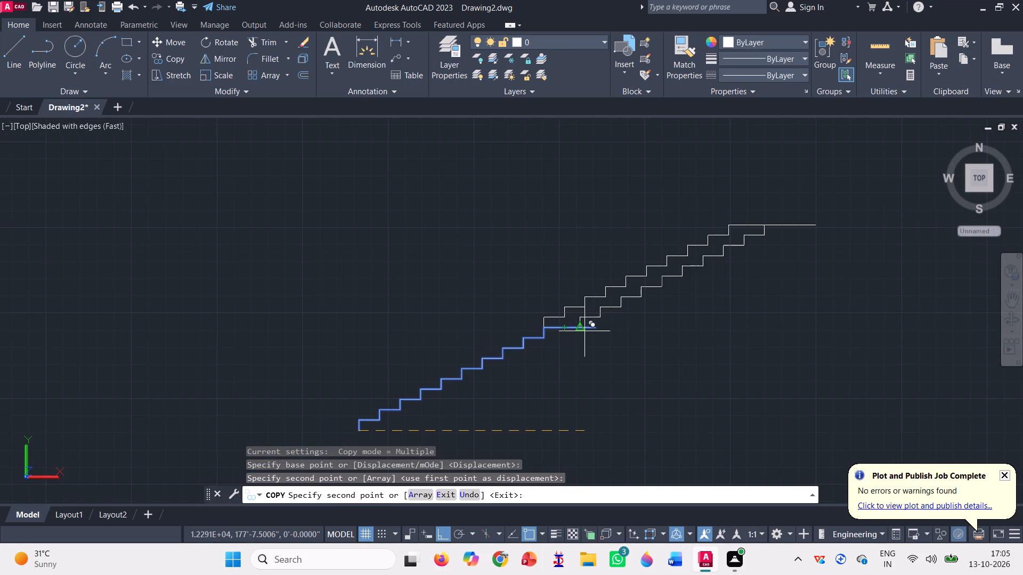
key("Escape")
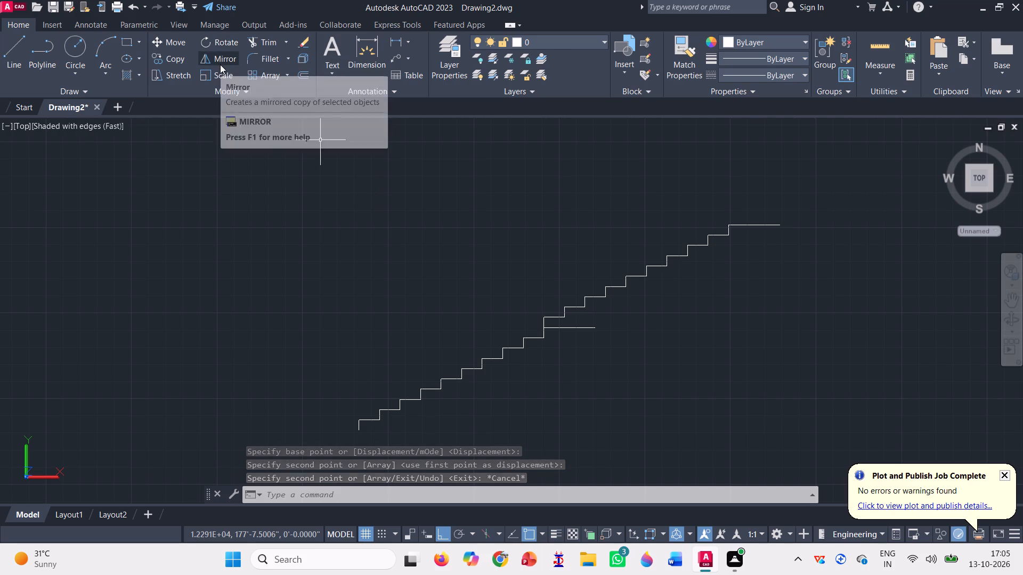
Mirror the upper flight about a vertical line through its first riser's base, keeping the source object.
left_click(220, 64)
scroll(541, 302, "up", 2)
scroll(616, 302, "down", 2)
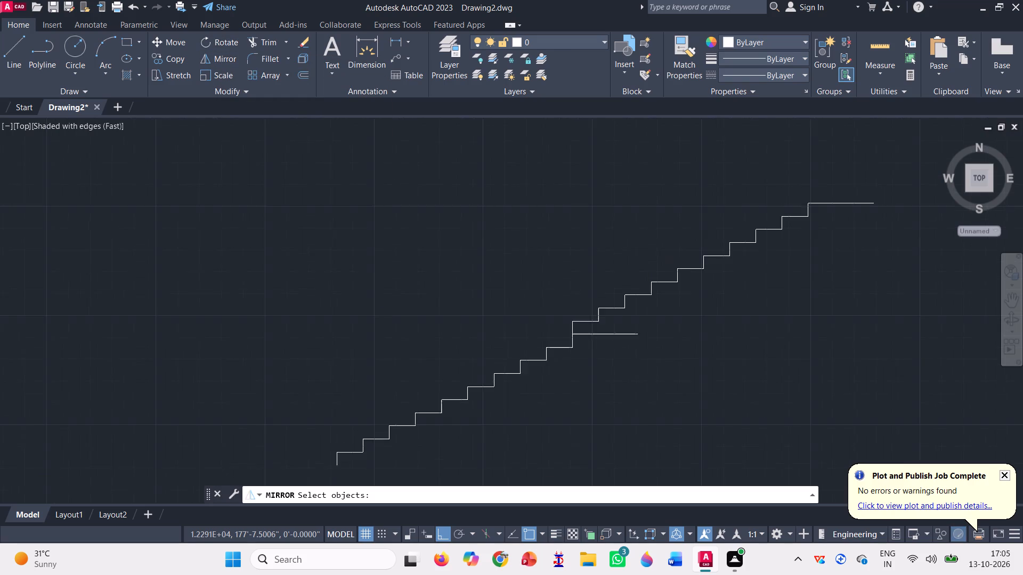
left_click(766, 304)
left_click(614, 226)
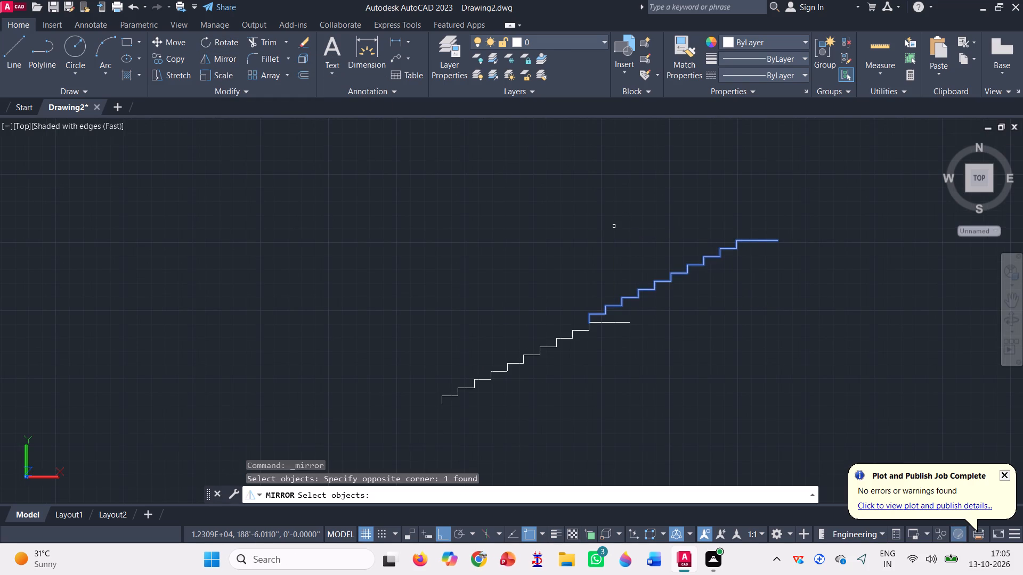
key("space")
scroll(576, 318, "up", 6)
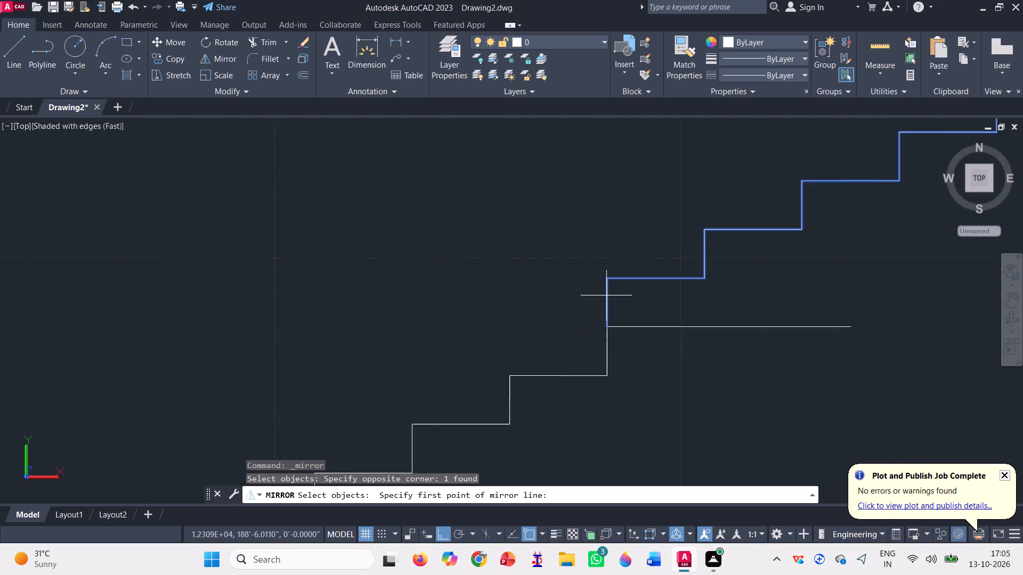
left_click(606, 341)
scroll(602, 343, "down", 4)
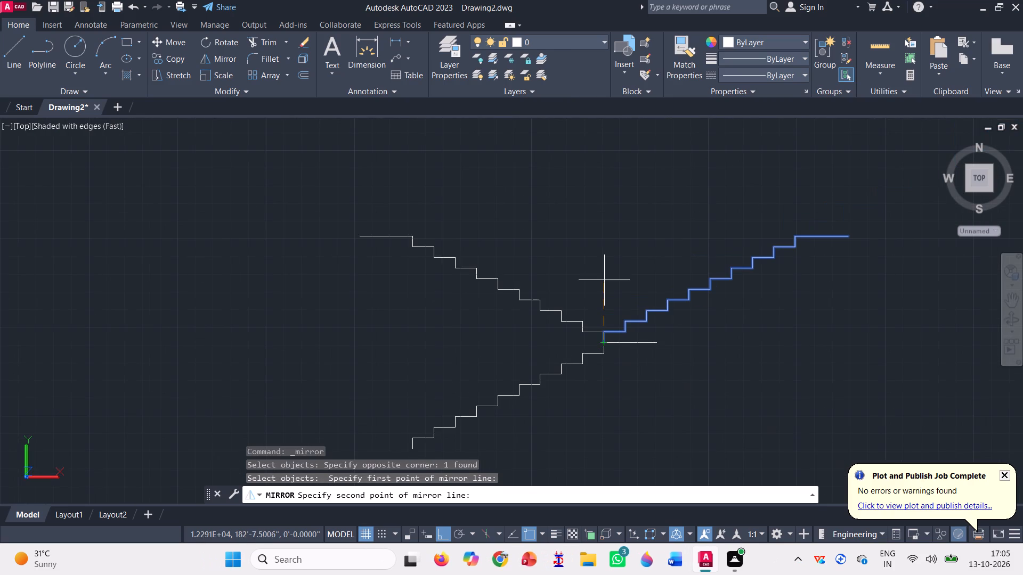
left_click(613, 188)
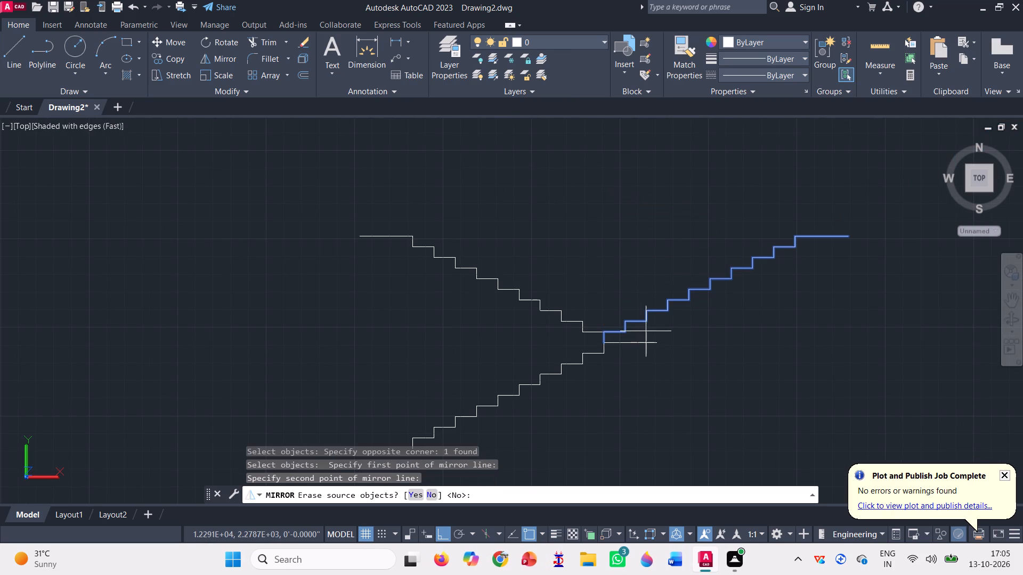
left_click(592, 201)
key("space")
Delete the original unmirrored upper flight, leaving the reversed one above the lower flight.
left_click(740, 293)
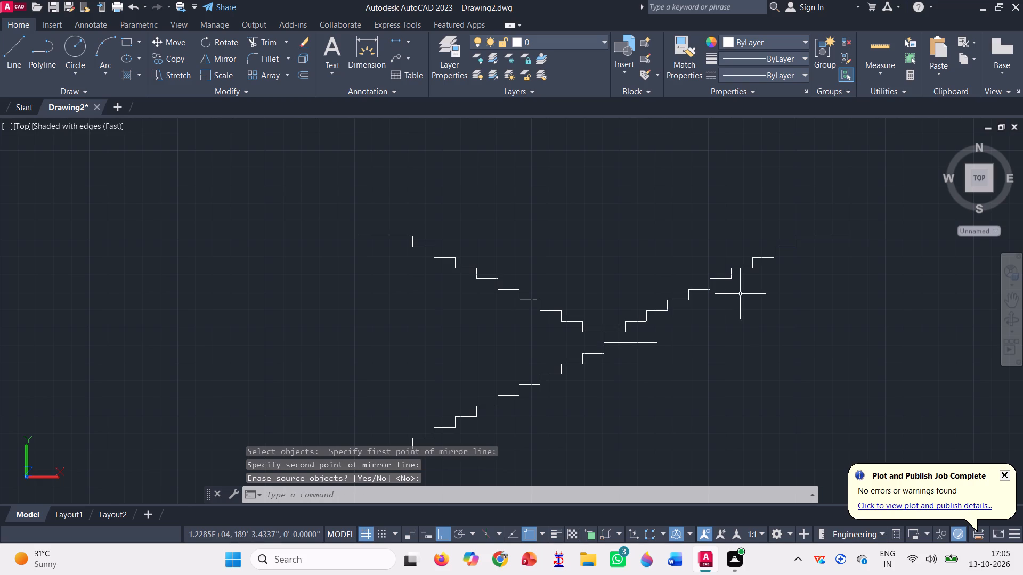
left_click(684, 243)
key("Delete")
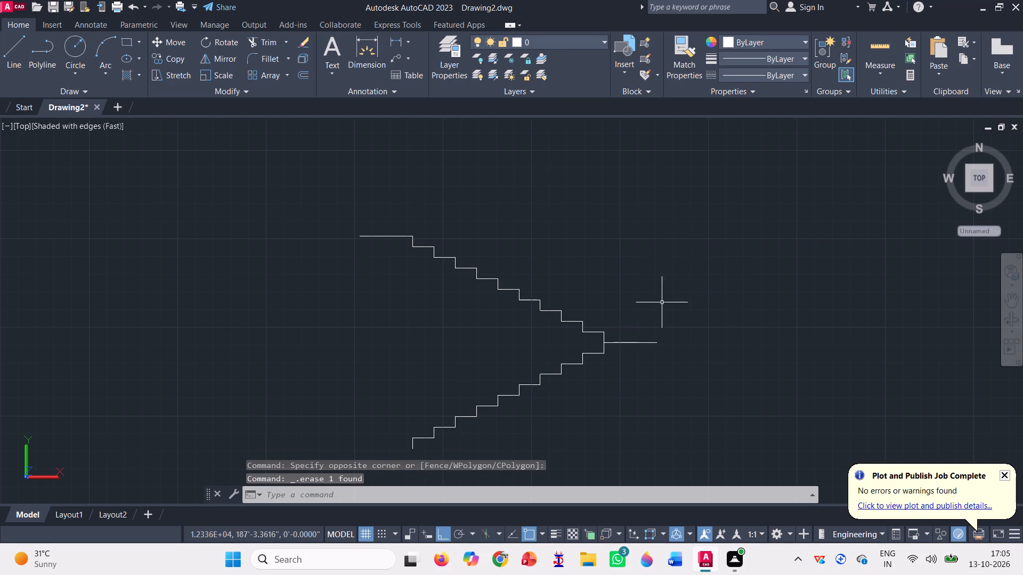
Examine the junction of the two stair flights and their location relative to the multi-storey section.
scroll(595, 367, "up", 2)
scroll(614, 302, "up", 3)
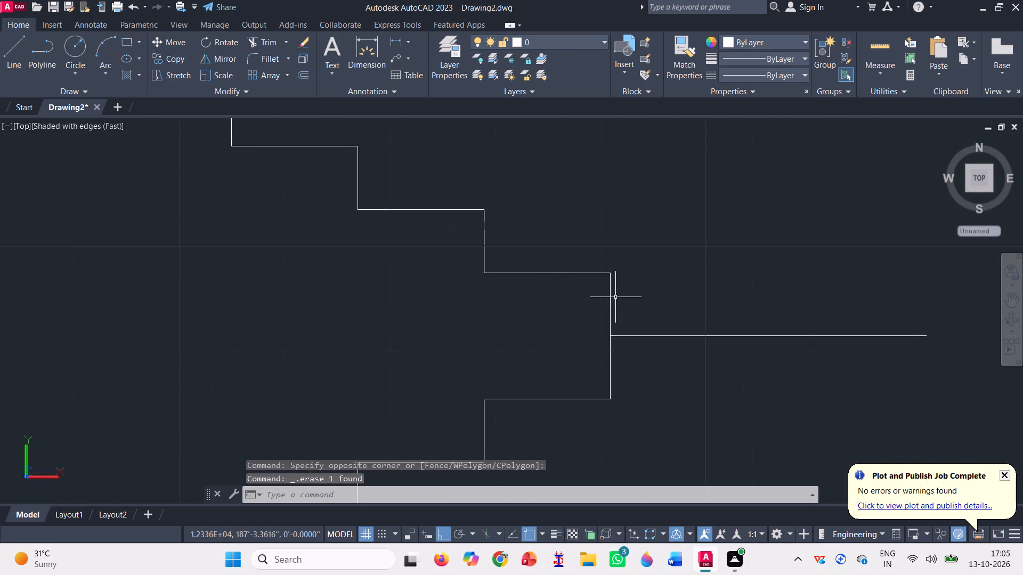
scroll(615, 297, "down", 5)
scroll(579, 274, "down", 1)
scroll(535, 273, "up", 2)
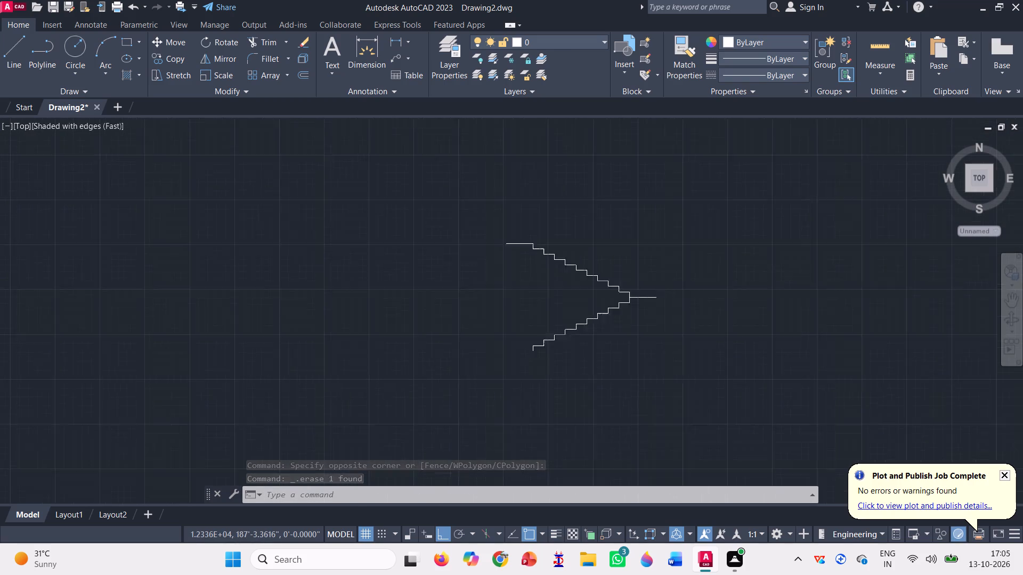
scroll(535, 272, "up", 1)
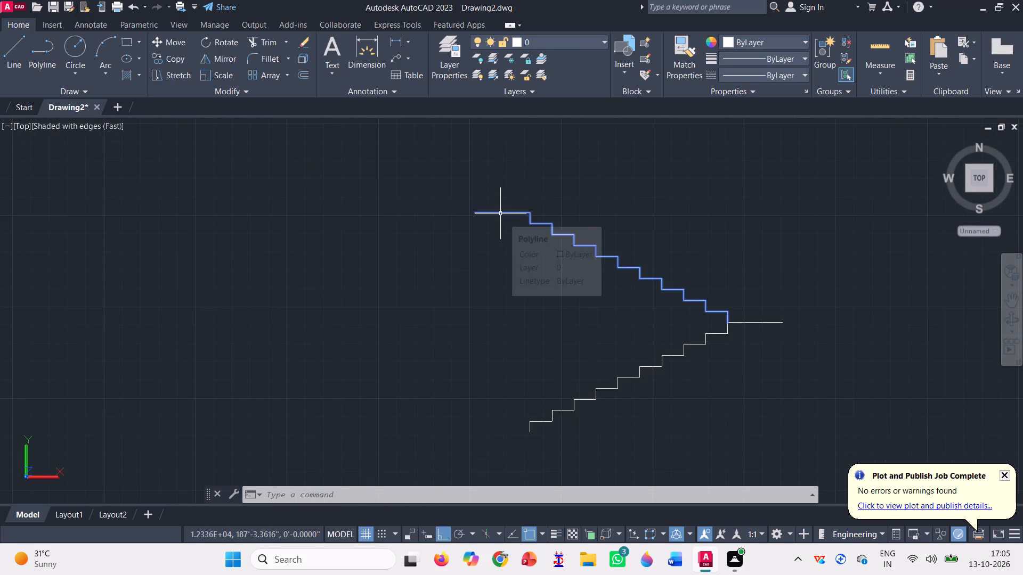
scroll(400, 273, "down", 2)
scroll(547, 319, "down", 2)
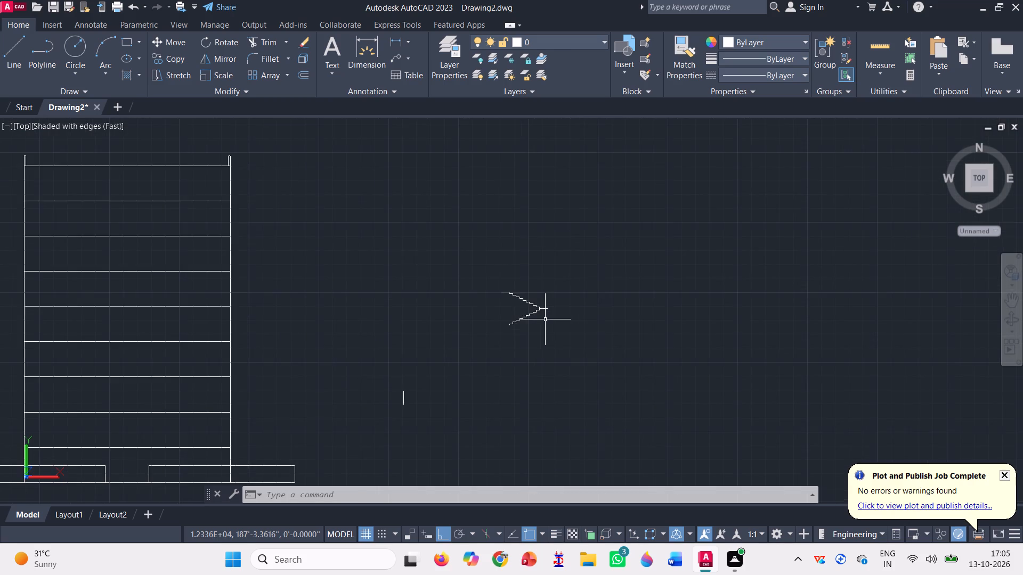
scroll(545, 319, "down", 1)
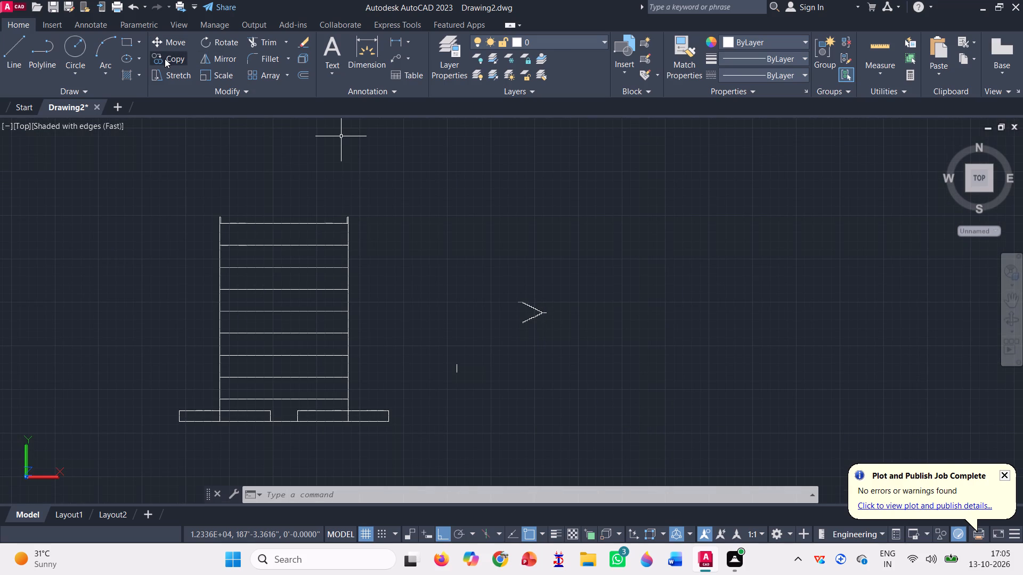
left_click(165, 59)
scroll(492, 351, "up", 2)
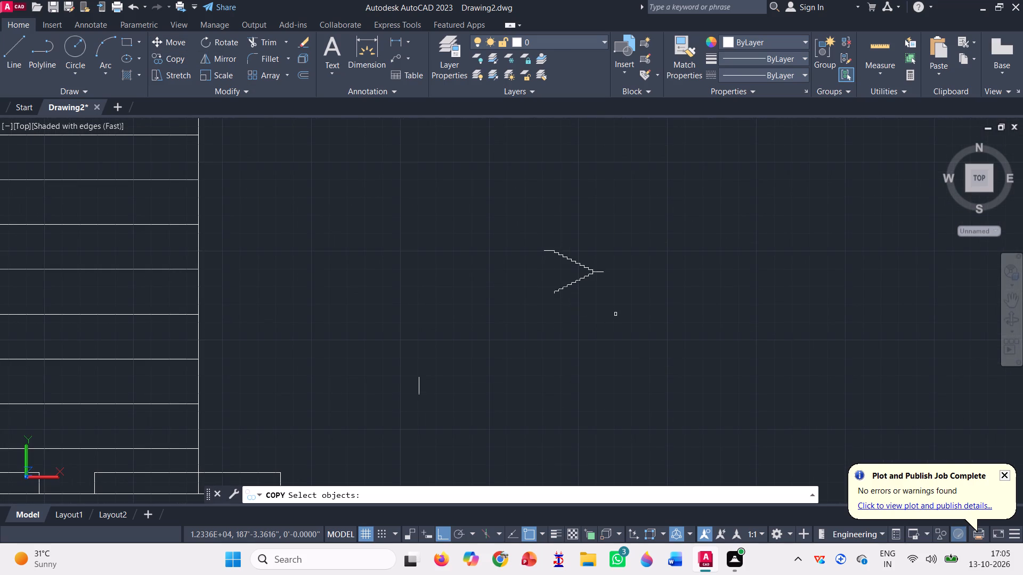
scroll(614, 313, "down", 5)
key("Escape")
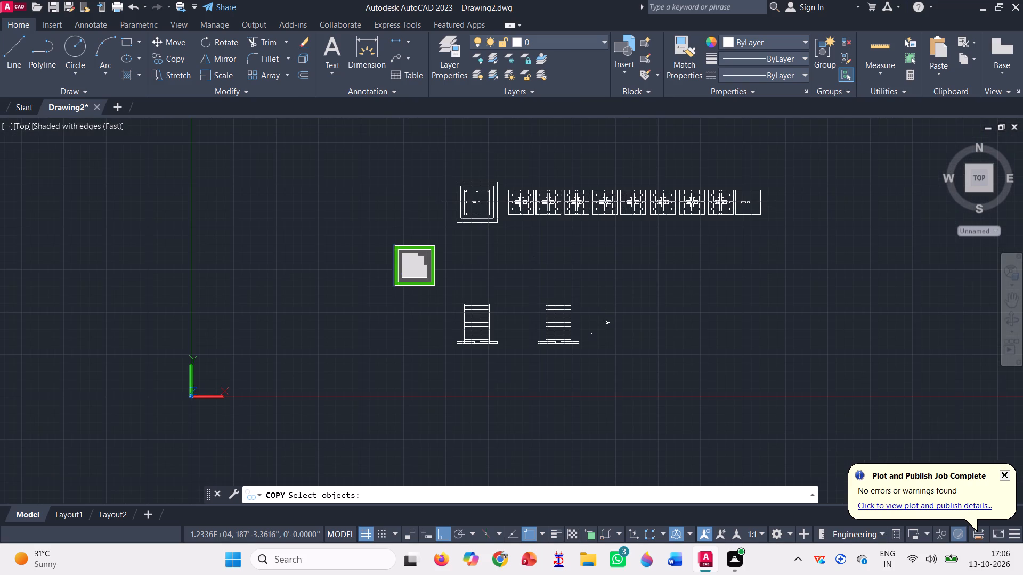
Draw a vertical construction line through the wall corner beside the stair's left end in the second typical floor plan.
scroll(538, 199, "up", 5)
scroll(503, 241, "down", 1)
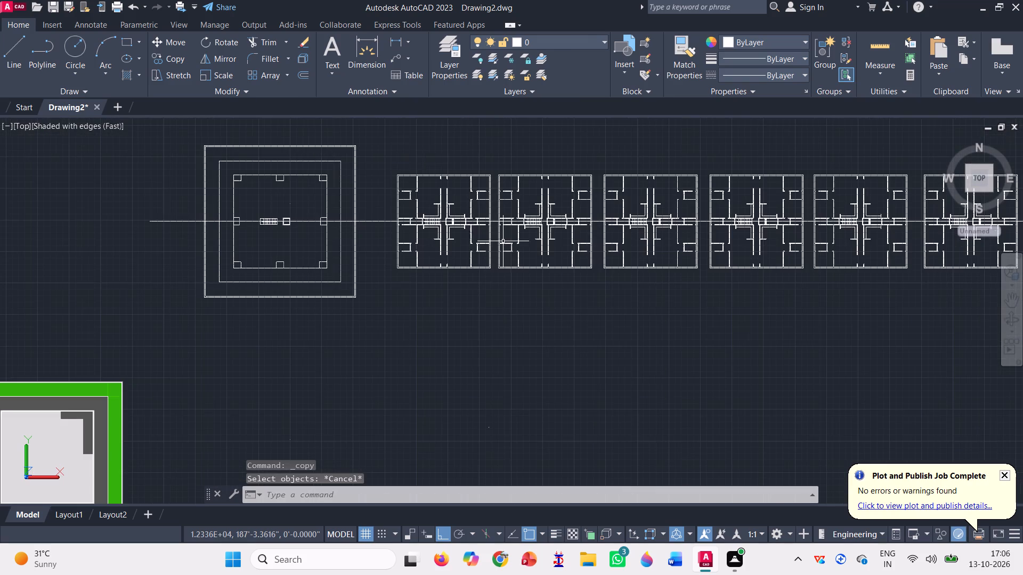
key("x")
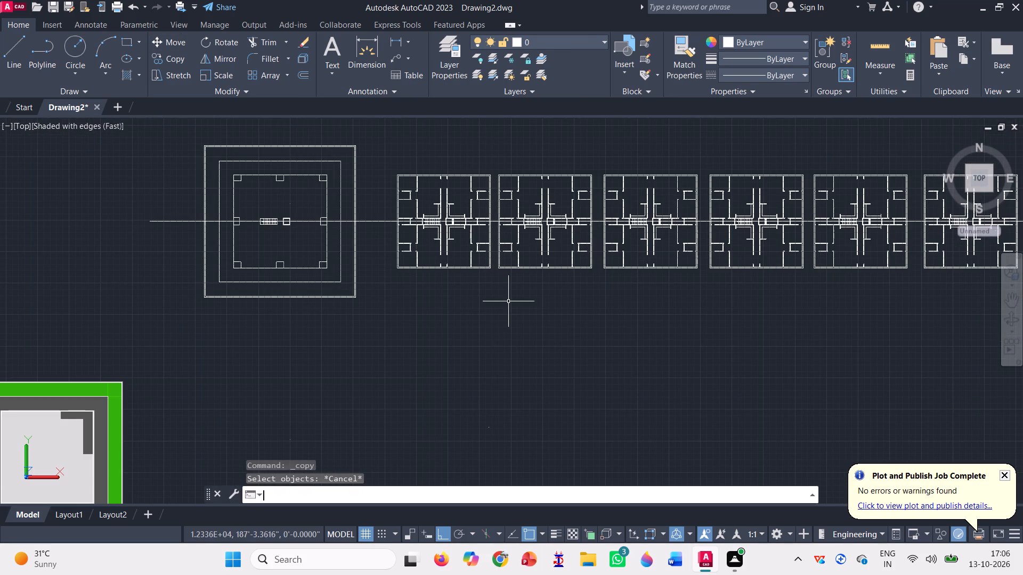
key("l")
key("Return")
scroll(502, 276, "up", 3)
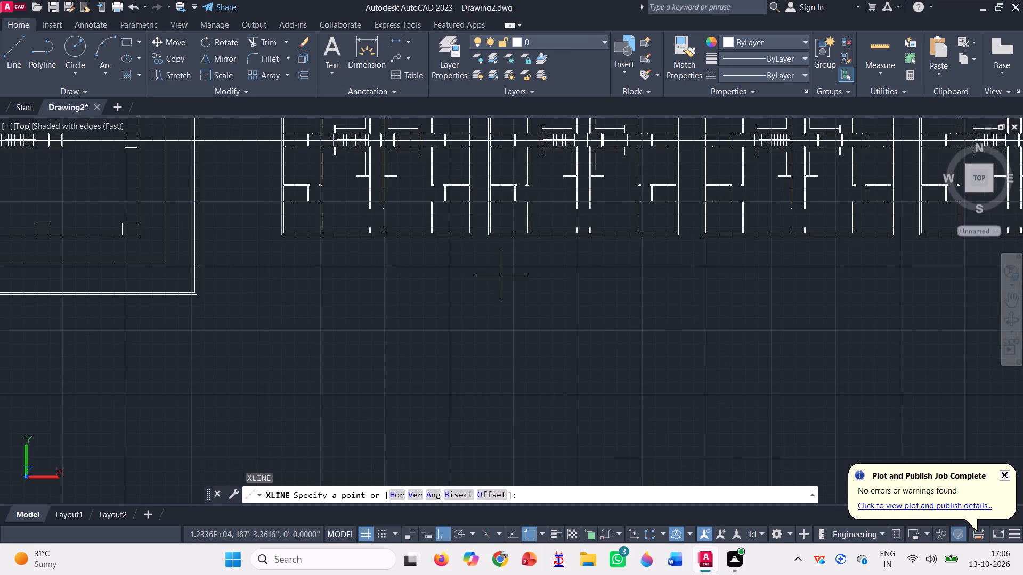
scroll(502, 276, "down", 1)
scroll(534, 169, "up", 2)
scroll(506, 217, "up", 3)
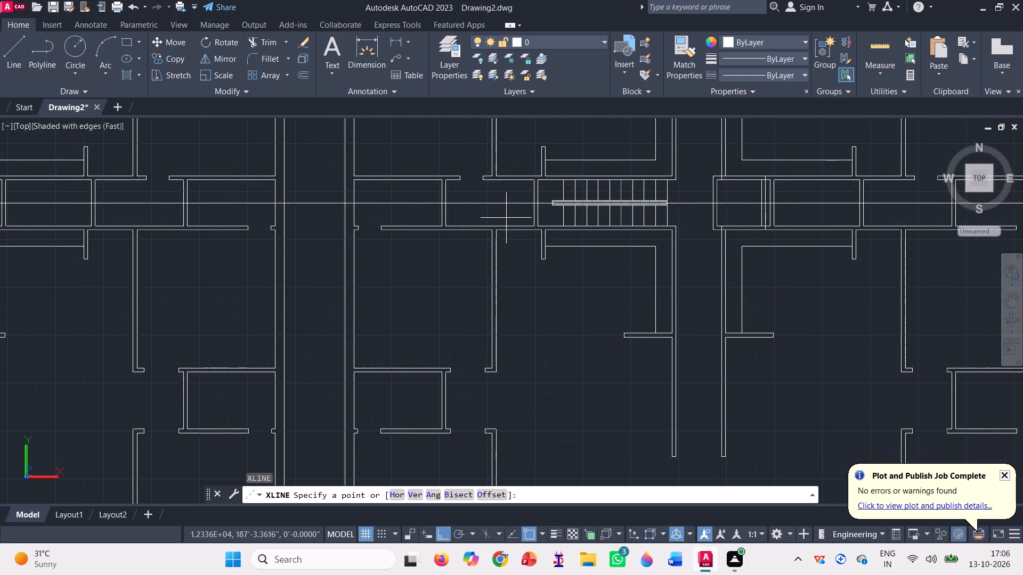
scroll(508, 214, "up", 3)
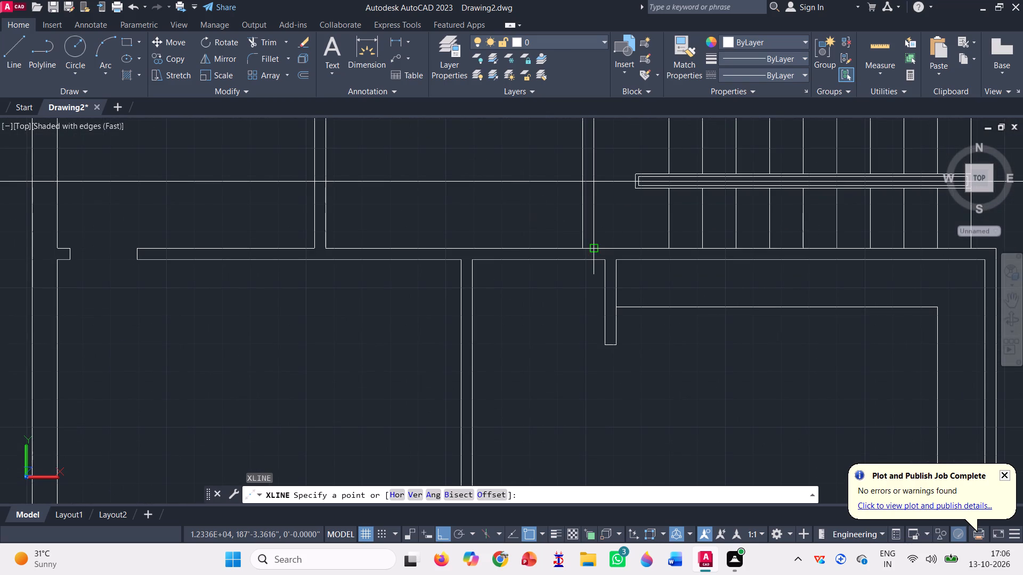
left_click(590, 245)
scroll(534, 244, "down", 5)
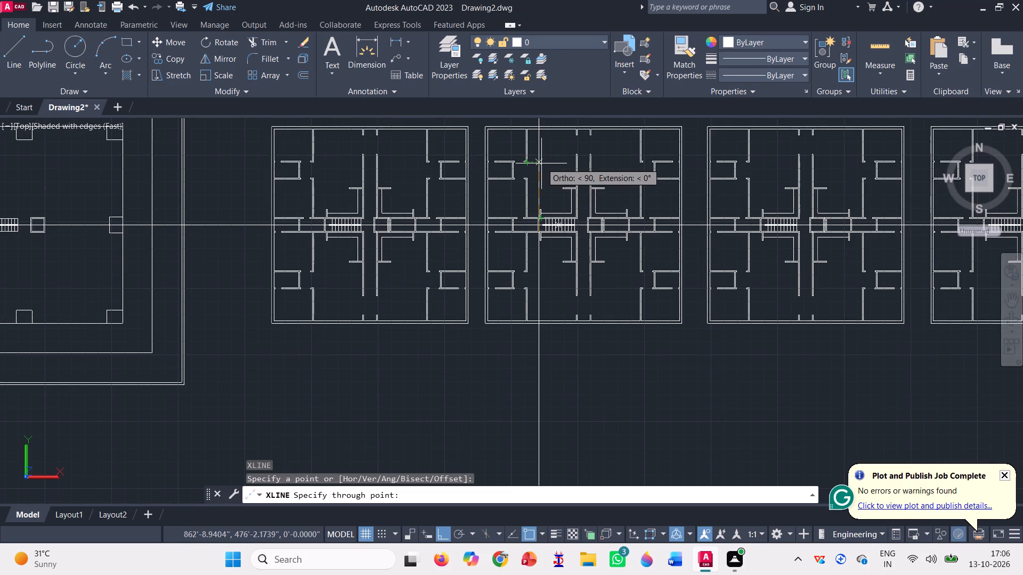
key("F8")
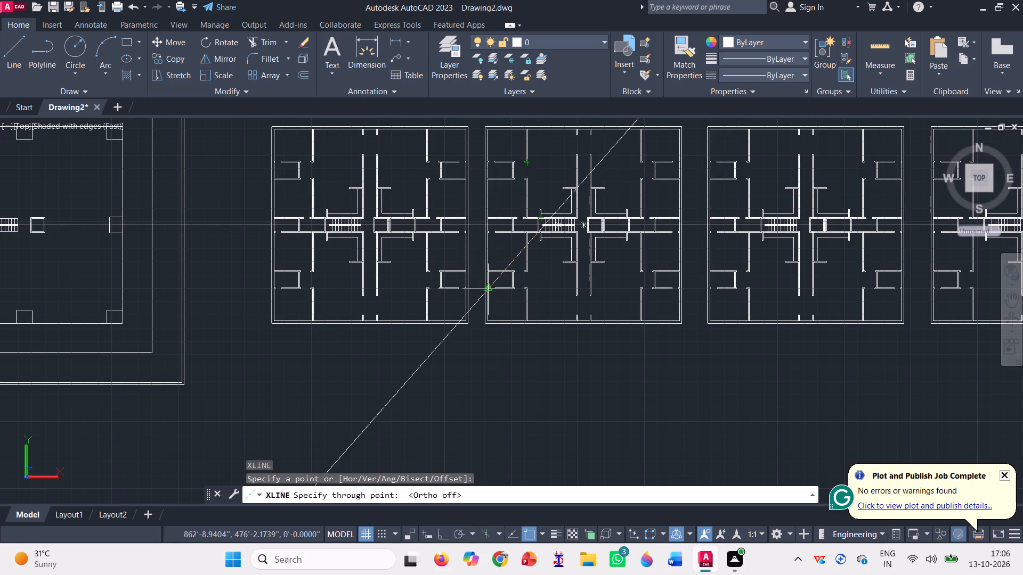
key("F8")
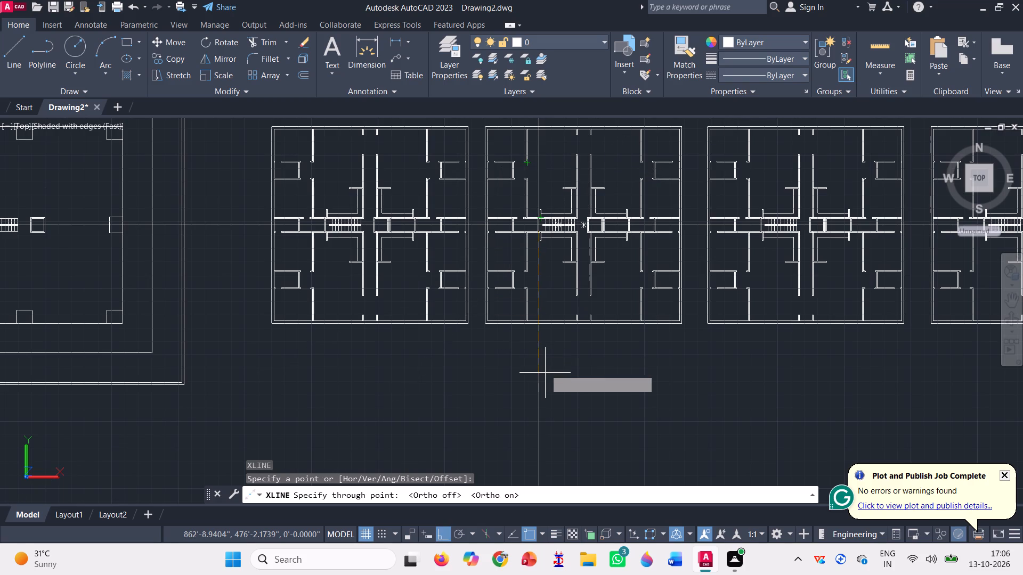
left_click(545, 373)
key("space")
Draw a vertical construction line through the lower-left outer corner of the same floor plan.
scroll(490, 283, "down", 3)
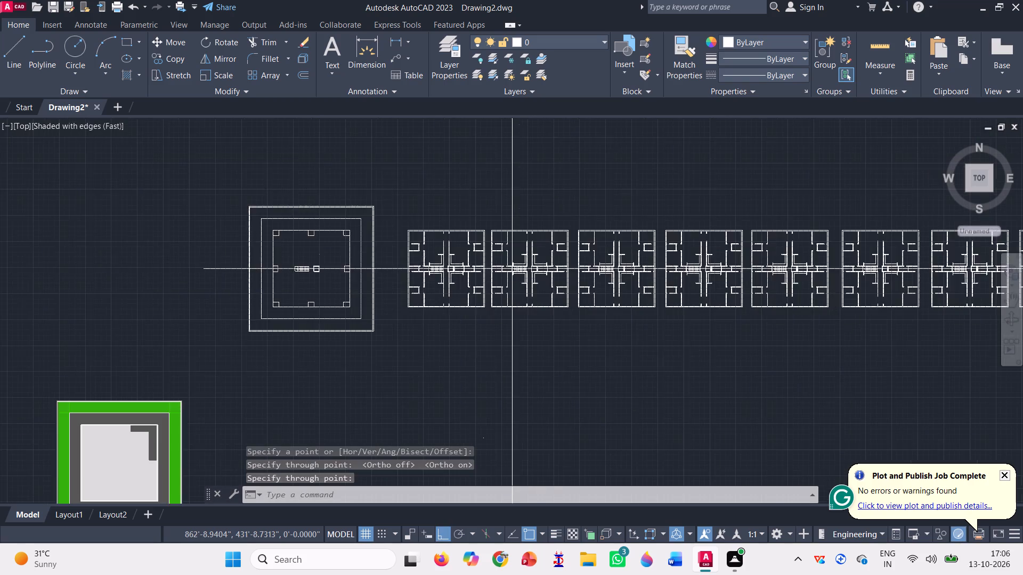
scroll(492, 289, "down", 2)
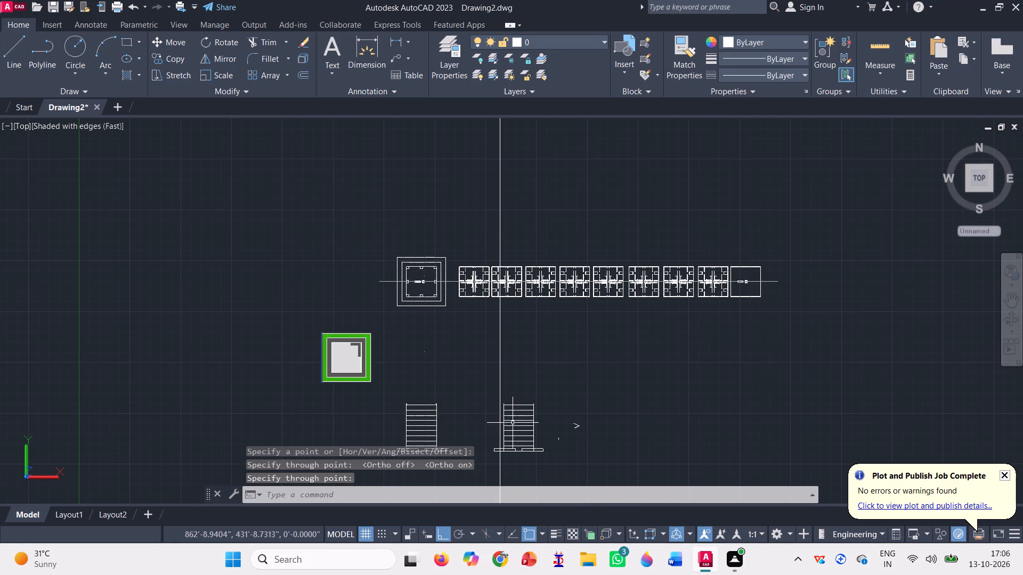
type("xl")
key("Return")
scroll(481, 282, "up", 3)
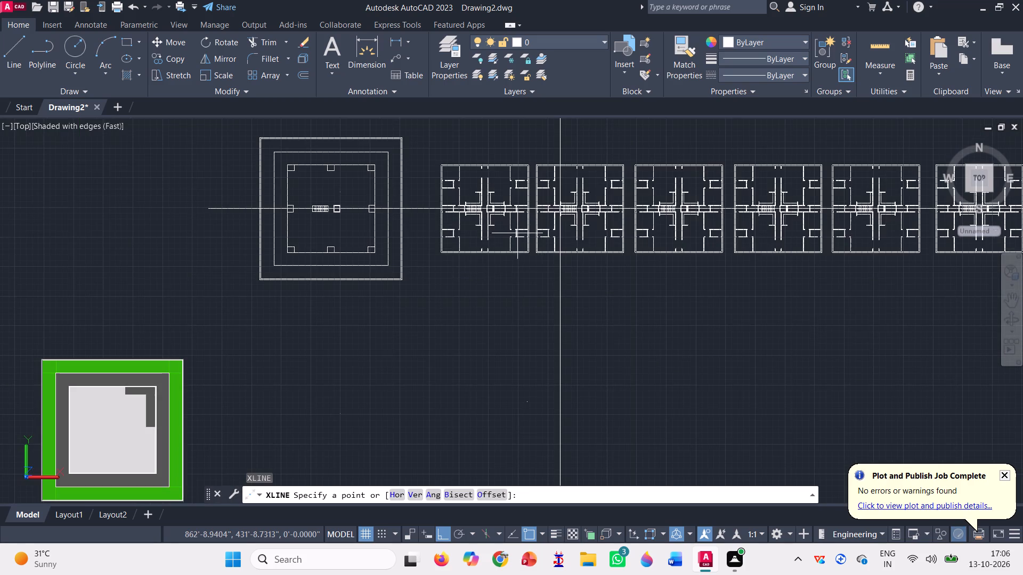
scroll(572, 214, "up", 3)
scroll(459, 313, "up", 2)
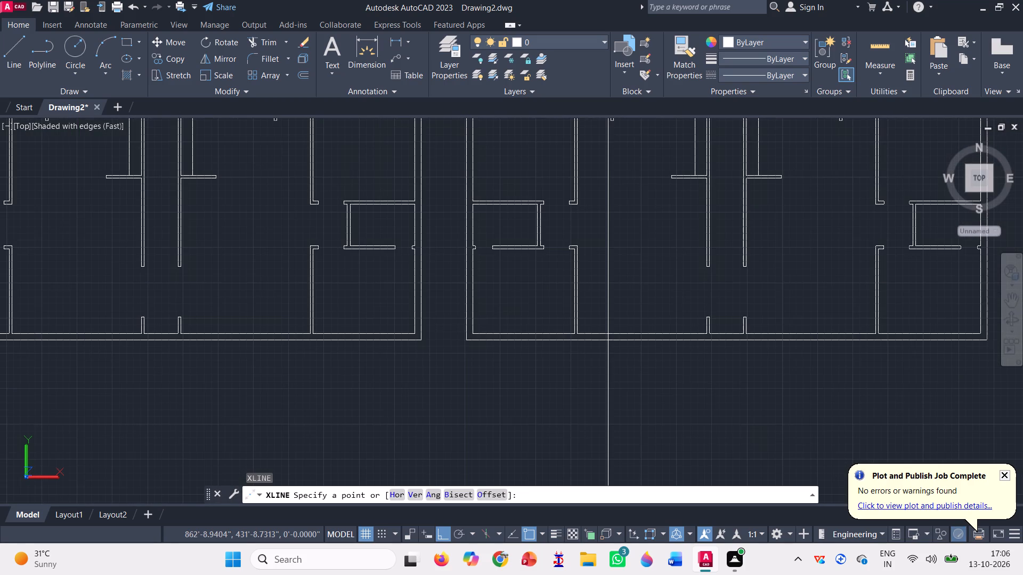
left_click(465, 340)
scroll(458, 282, "down", 3)
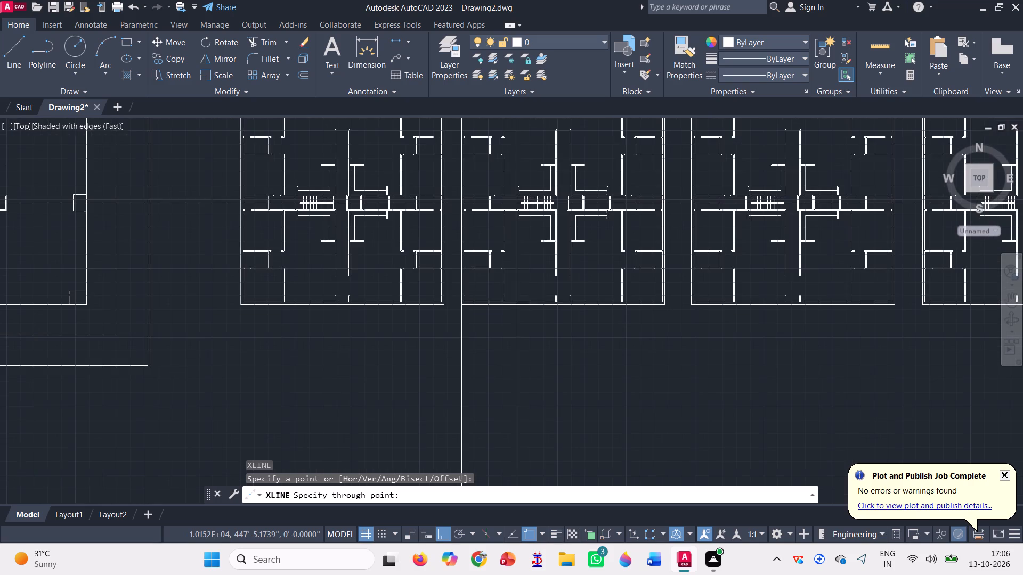
left_click(470, 378)
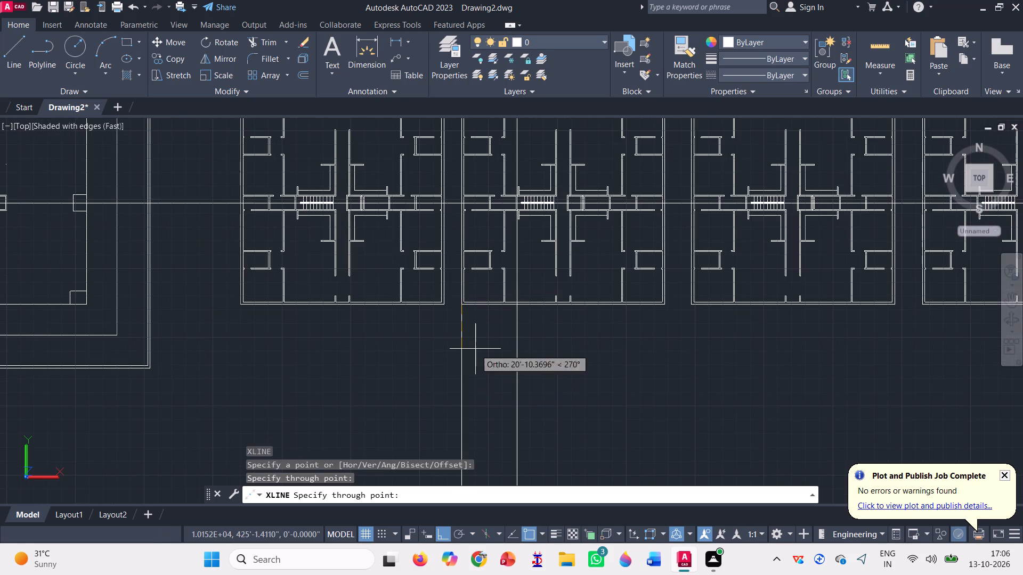
key("space")
Trim the edges of both base plinth rectangles that lie between the outer walls of the section copy.
scroll(468, 327, "down", 5)
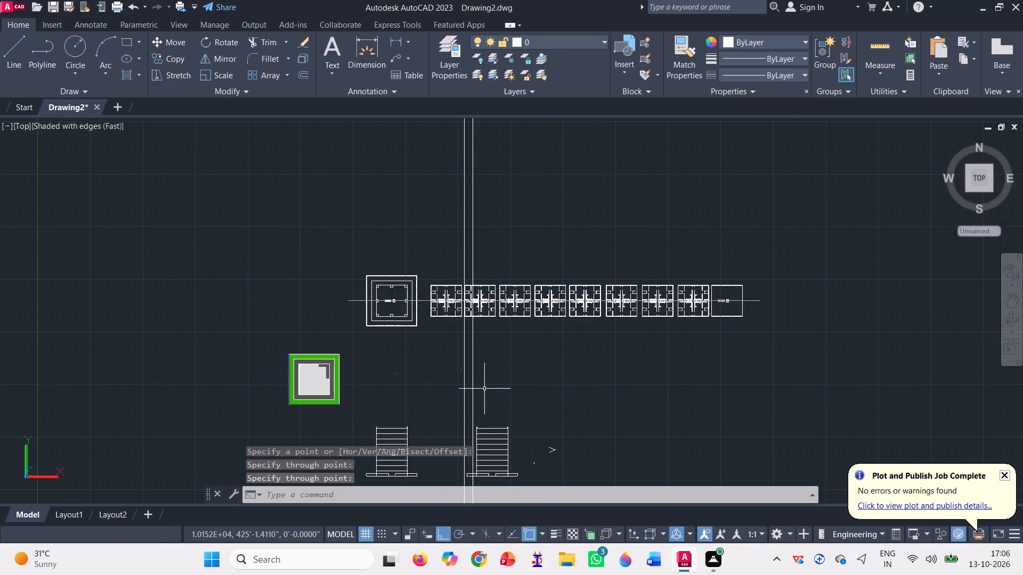
scroll(518, 328, "down", 2)
scroll(526, 453, "up", 2)
scroll(498, 288, "up", 4)
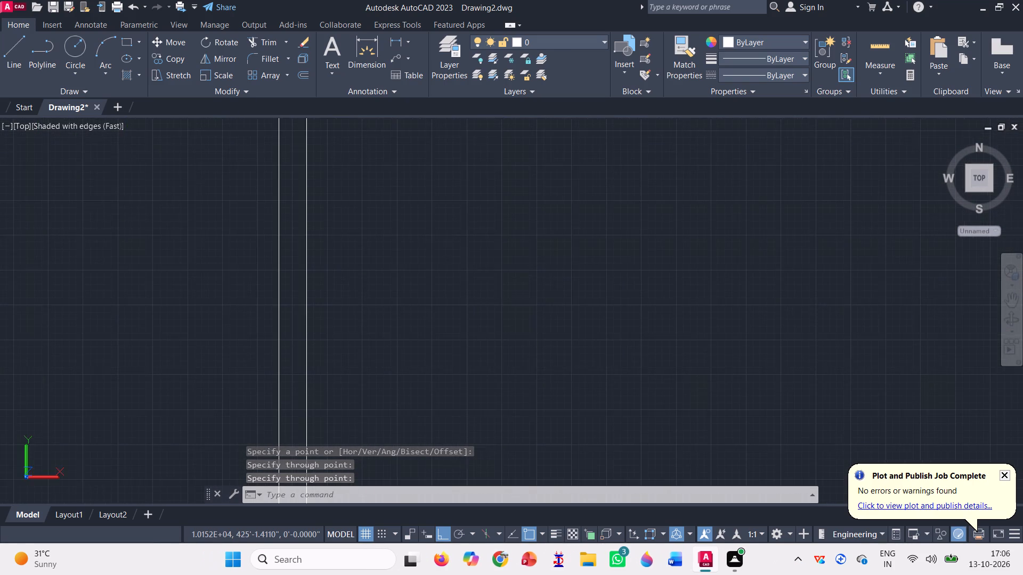
scroll(498, 281, "down", 5)
scroll(488, 217, "up", 3)
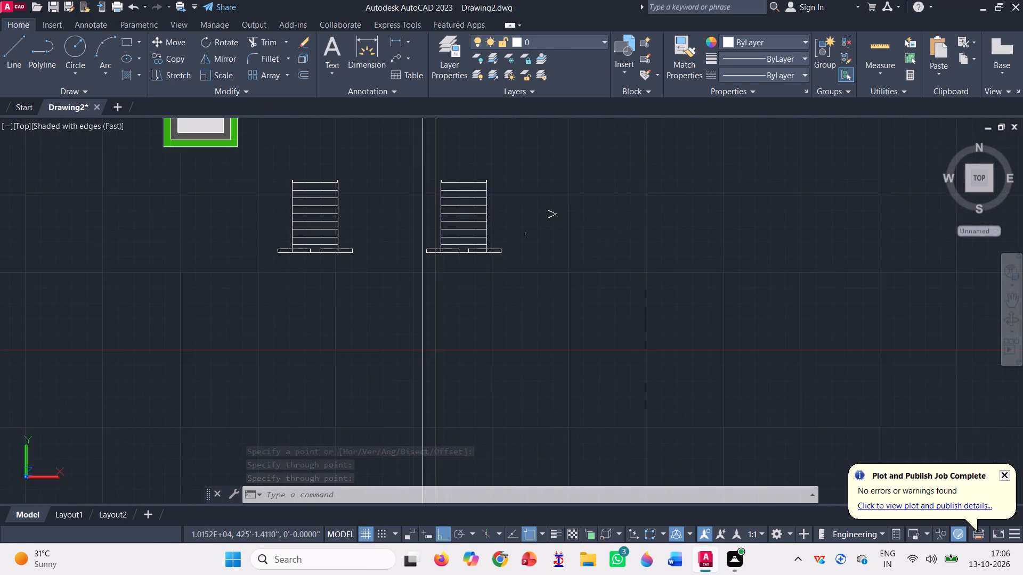
scroll(488, 217, "up", 3)
scroll(516, 331, "down", 2)
scroll(484, 318, "up", 5)
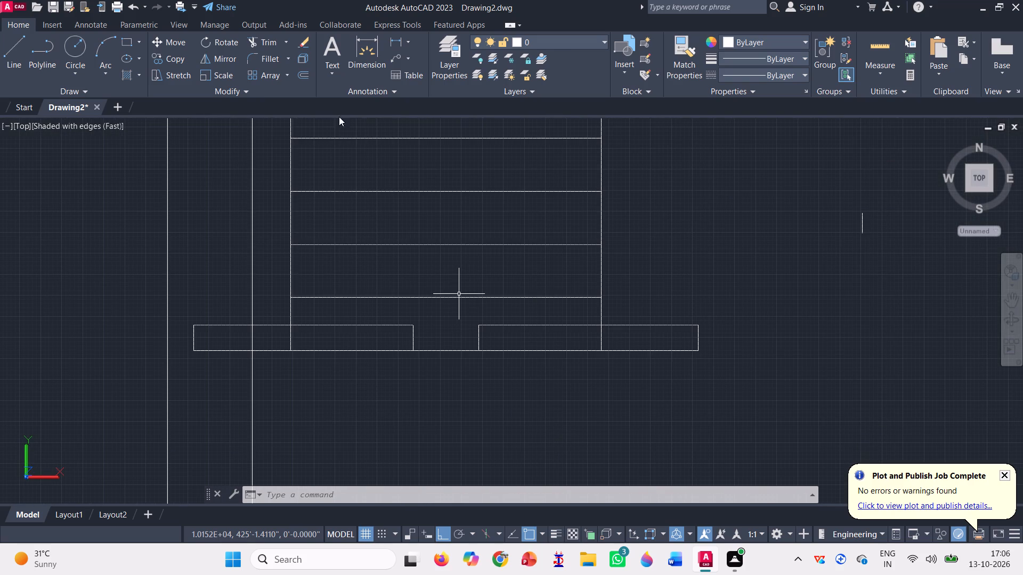
left_click(256, 37)
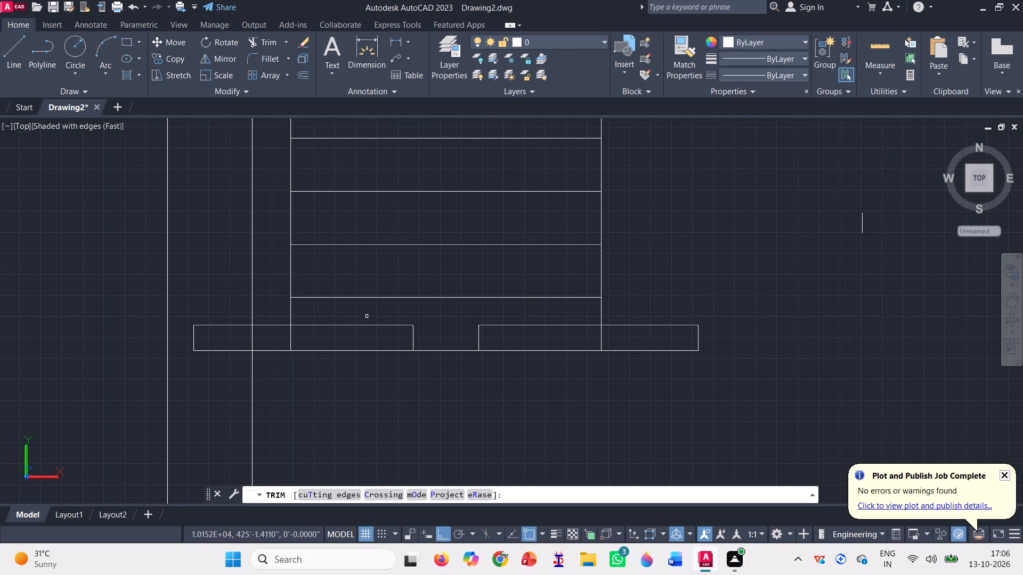
left_click(375, 324)
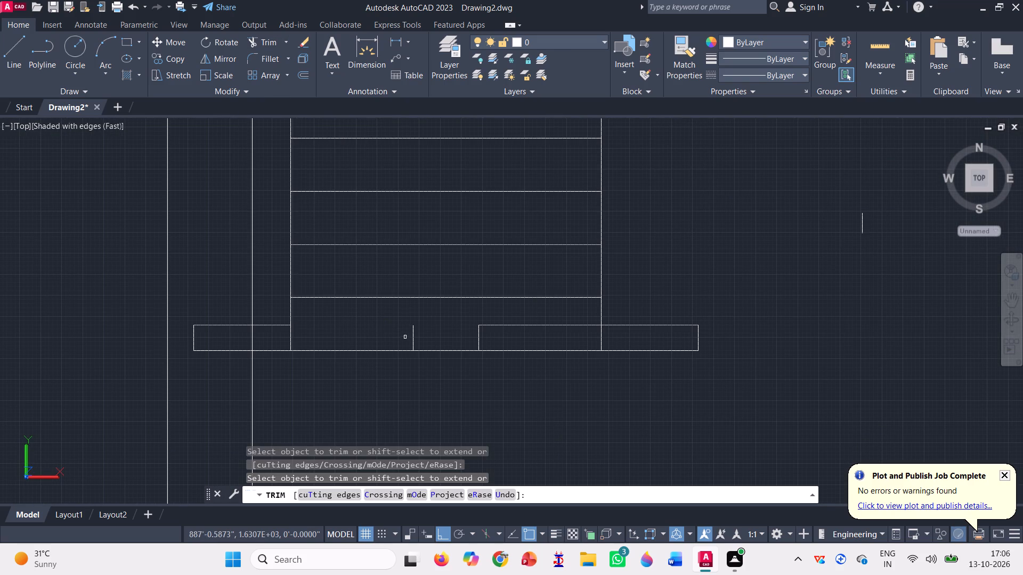
left_click(412, 339)
left_click(475, 338)
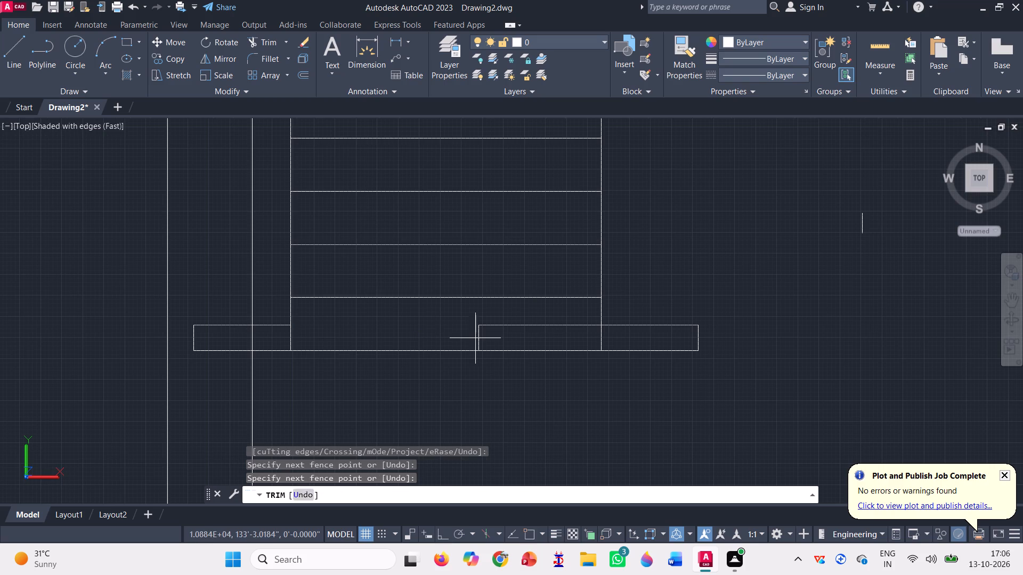
left_click(489, 339)
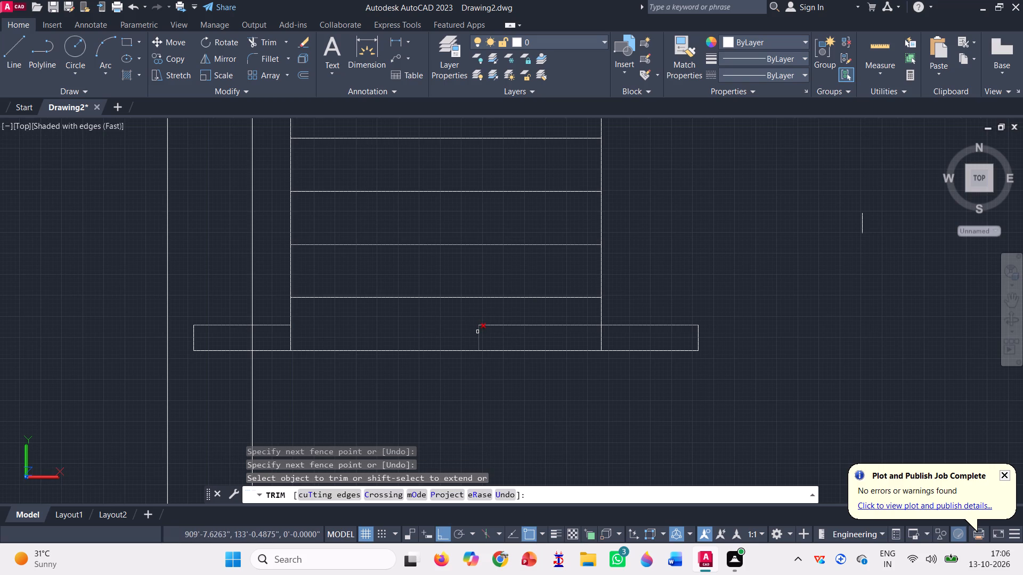
left_click(477, 331)
left_click(481, 325)
scroll(497, 368, "down", 2)
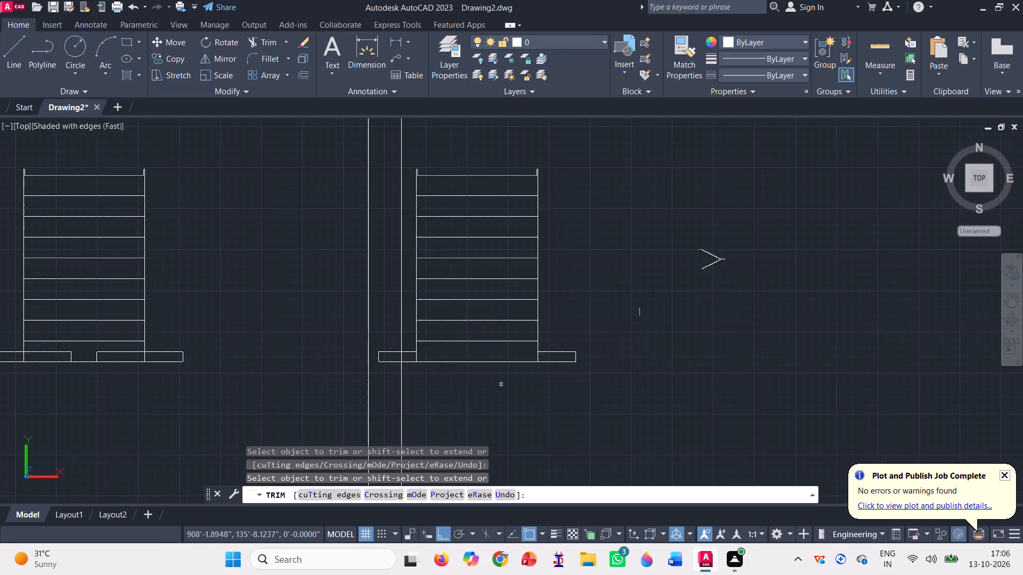
scroll(503, 391, "down", 1)
key("space")
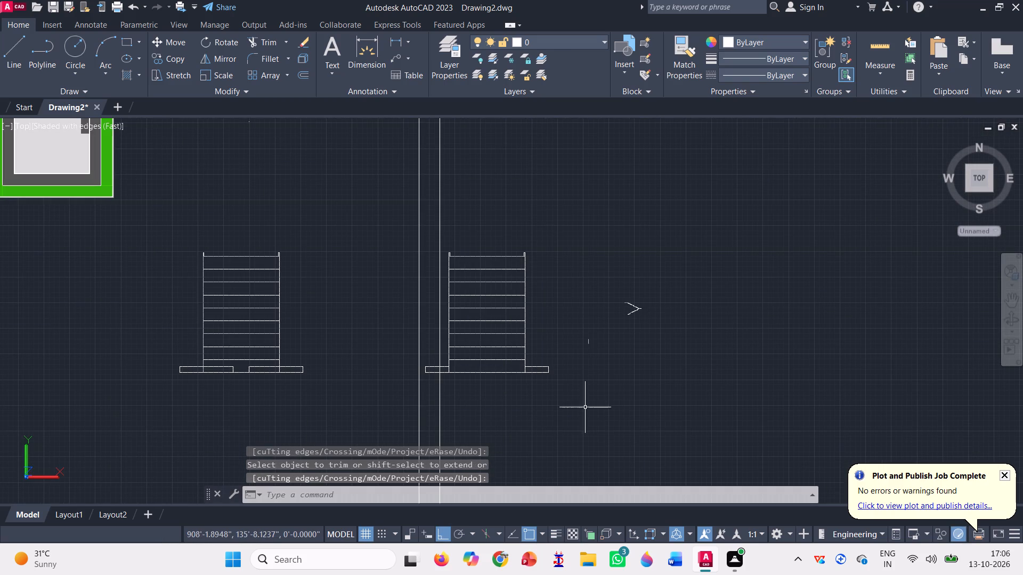
Move the whole section copy horizontally so its left outer wall aligns with the construction line from the floor plan's lower-left outer corner.
left_click(579, 407)
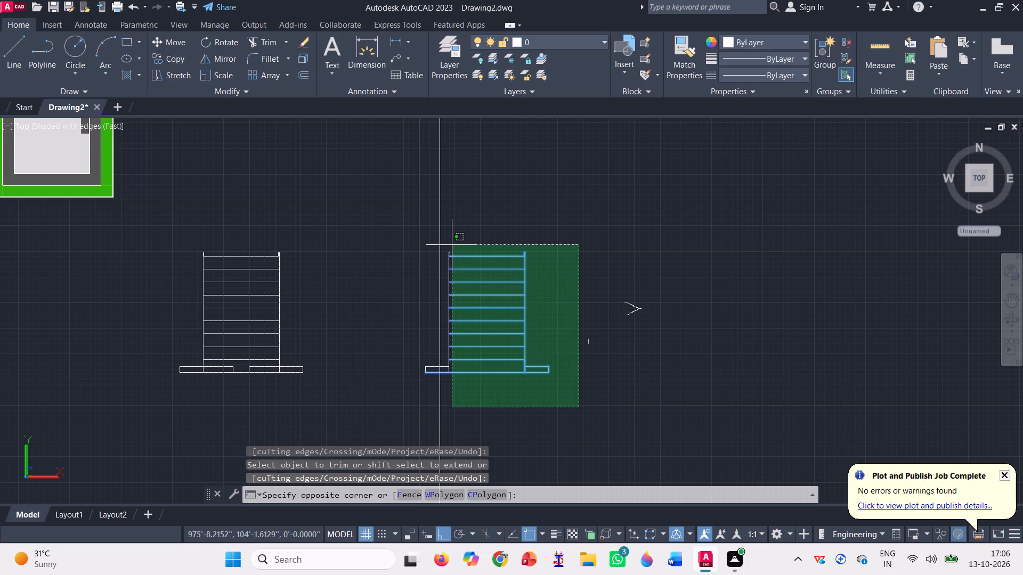
scroll(445, 237, "up", 3)
left_click(445, 235)
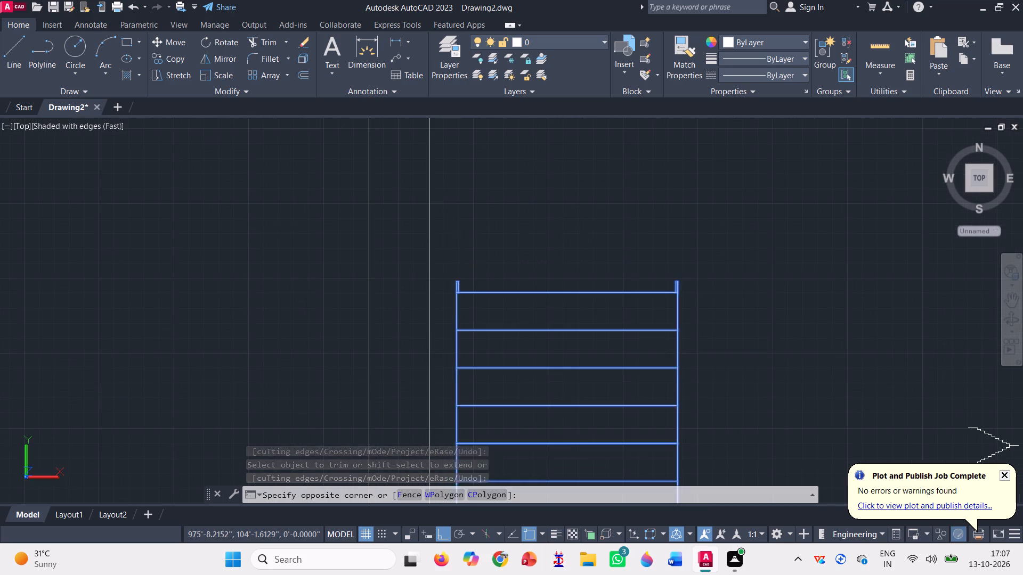
scroll(561, 236, "down", 3)
scroll(546, 277, "down", 2)
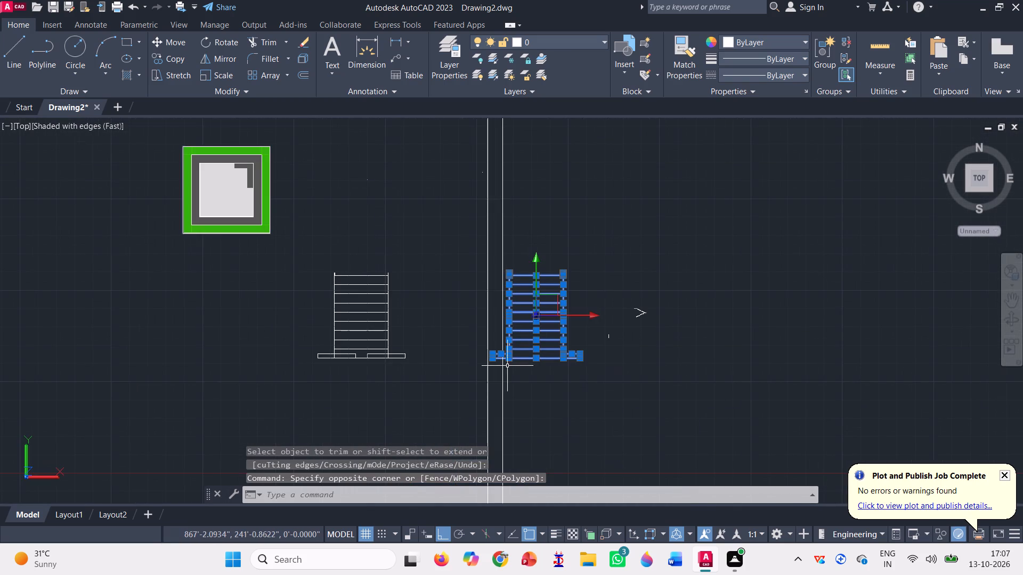
scroll(507, 365, "up", 6)
scroll(459, 381, "up", 3)
scroll(458, 300, "up", 2)
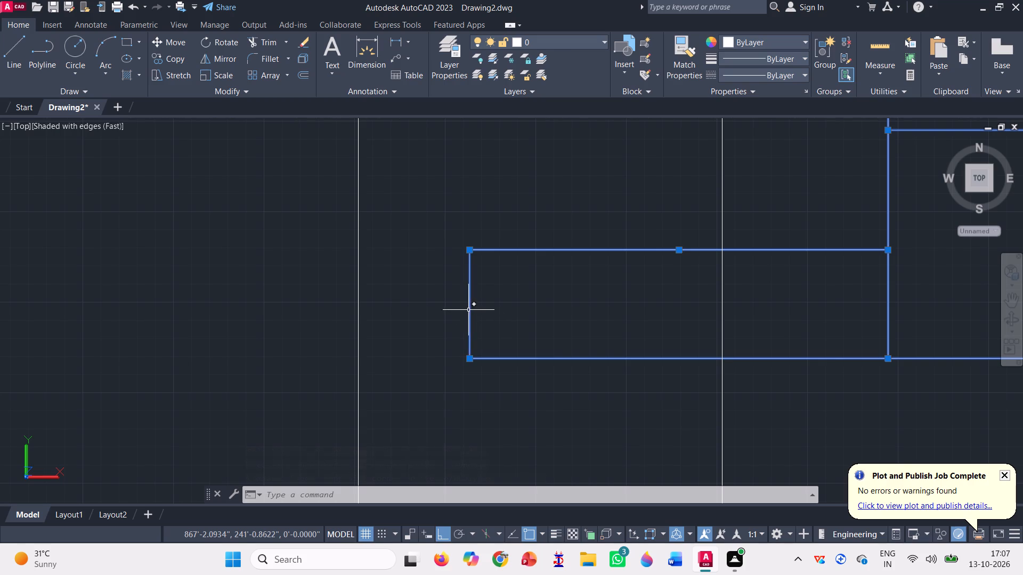
left_click(468, 309)
scroll(418, 344, "down", 5)
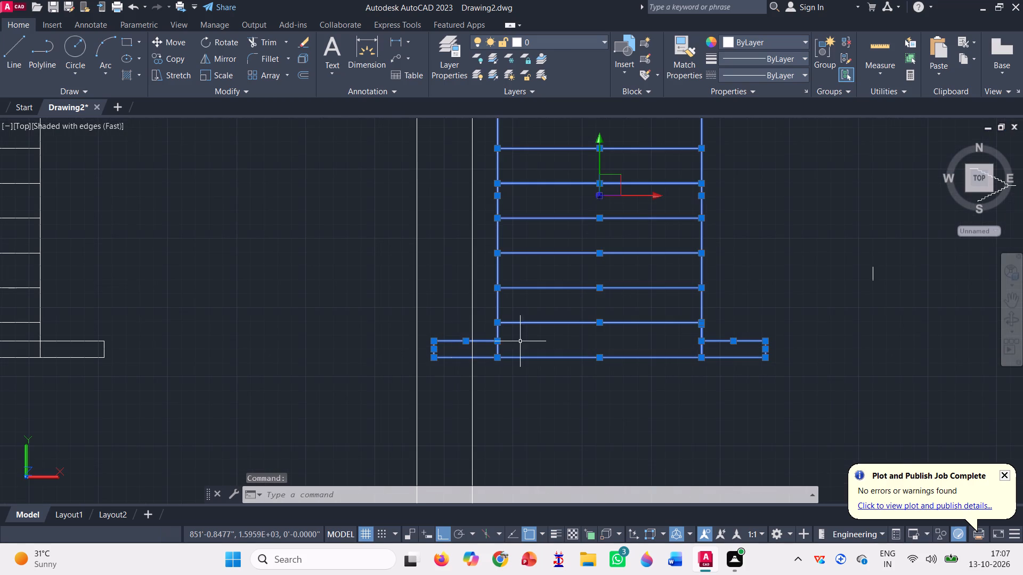
scroll(505, 374, "down", 4)
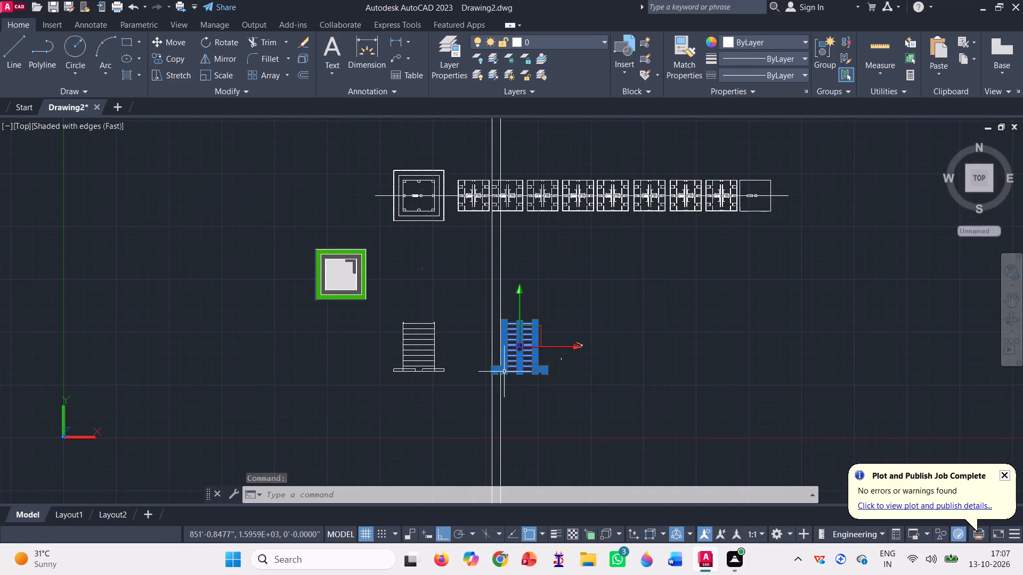
key("space")
scroll(505, 374, "up", 6)
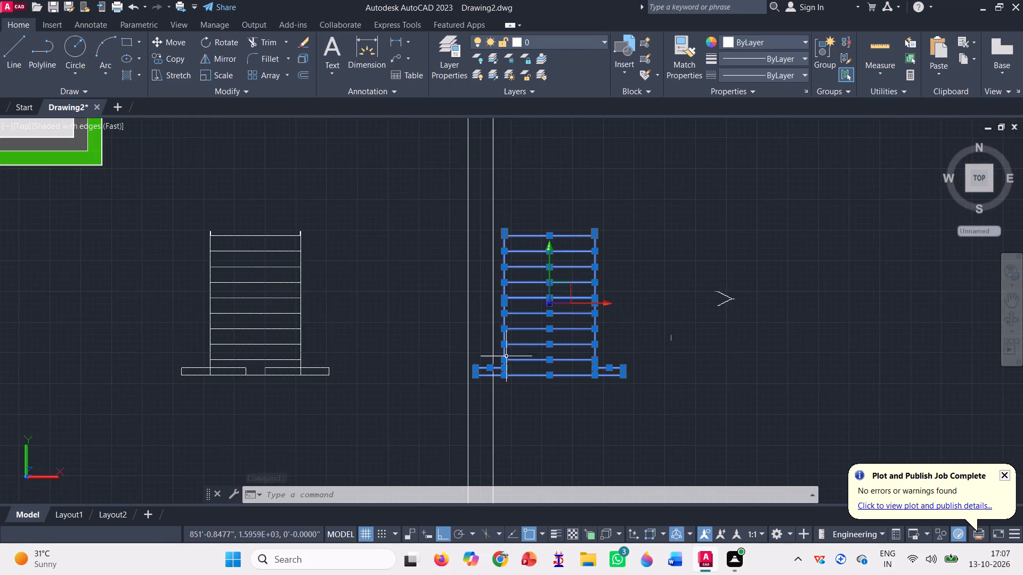
scroll(506, 356, "up", 3)
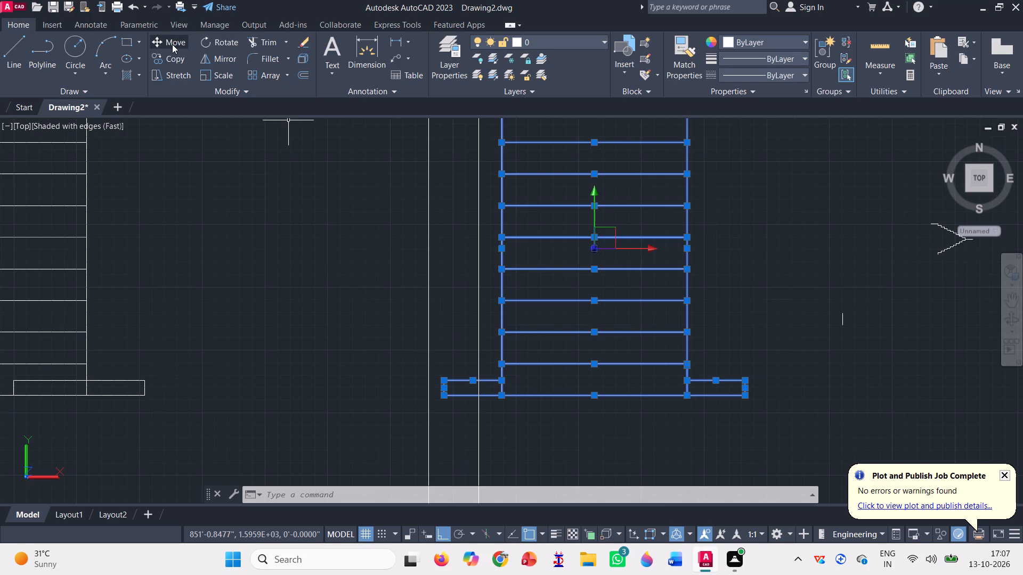
left_click(172, 44)
scroll(489, 385, "up", 2)
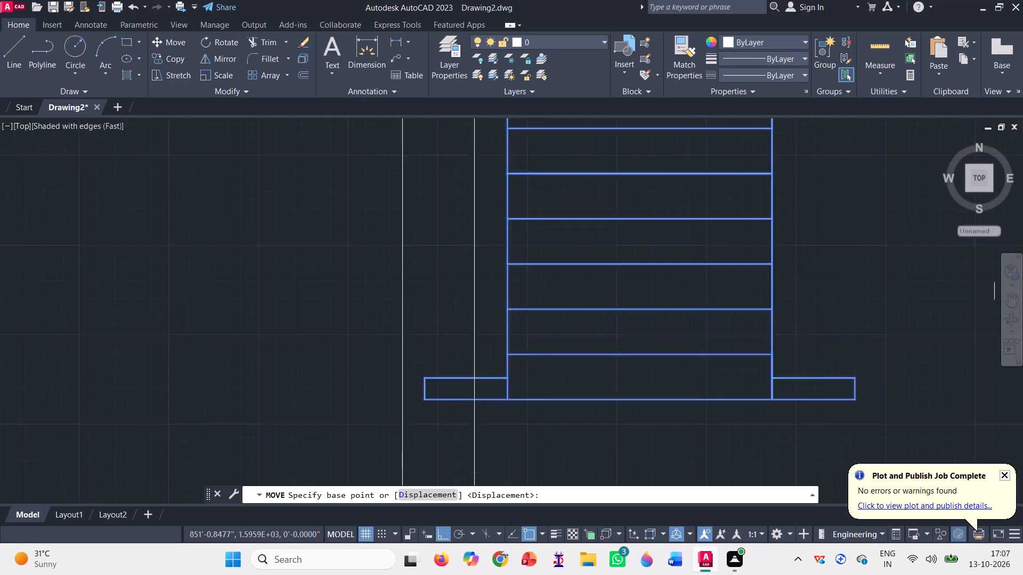
scroll(489, 385, "up", 4)
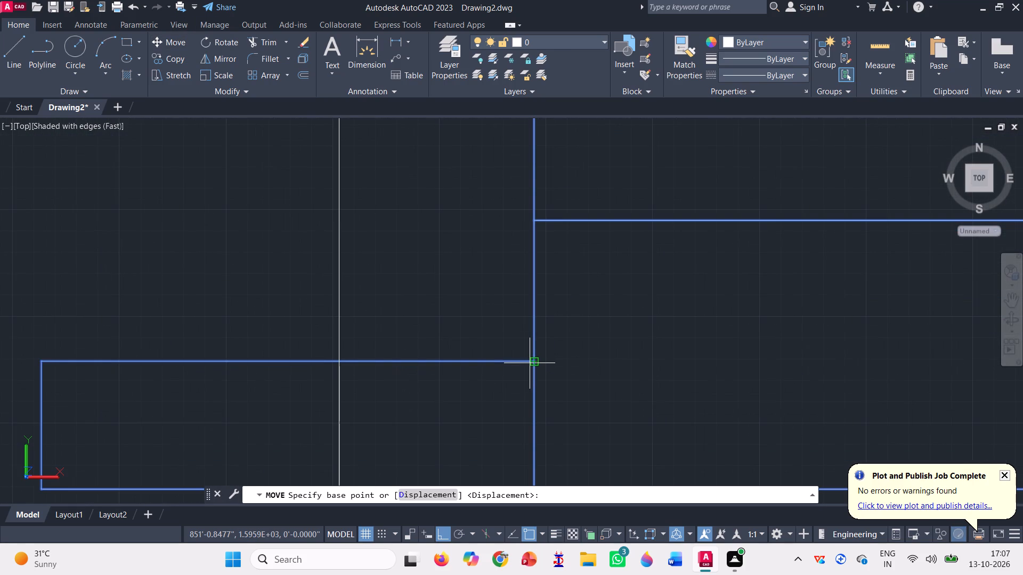
left_click(534, 359)
scroll(546, 344, "down", 3)
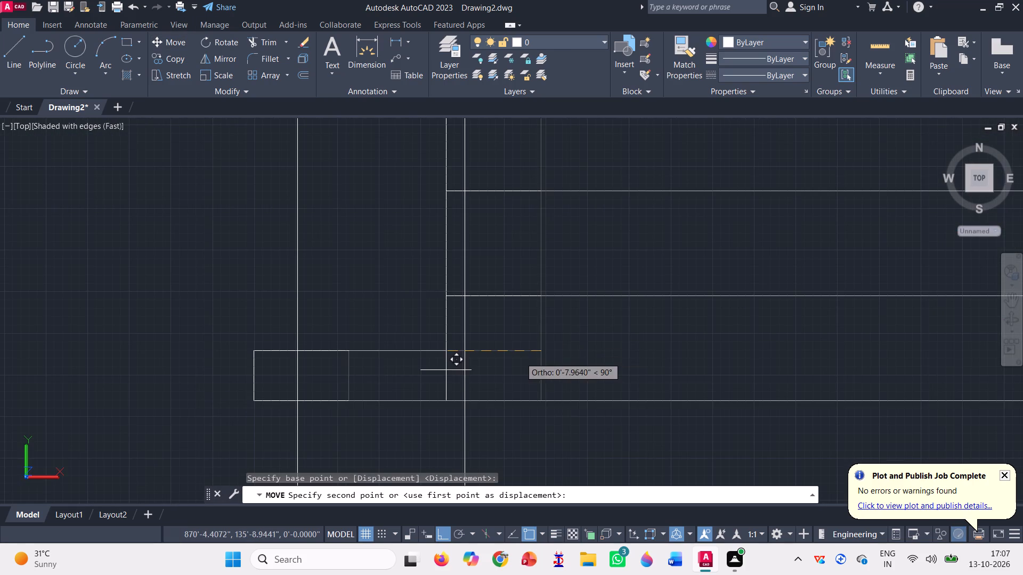
scroll(316, 348, "up", 4)
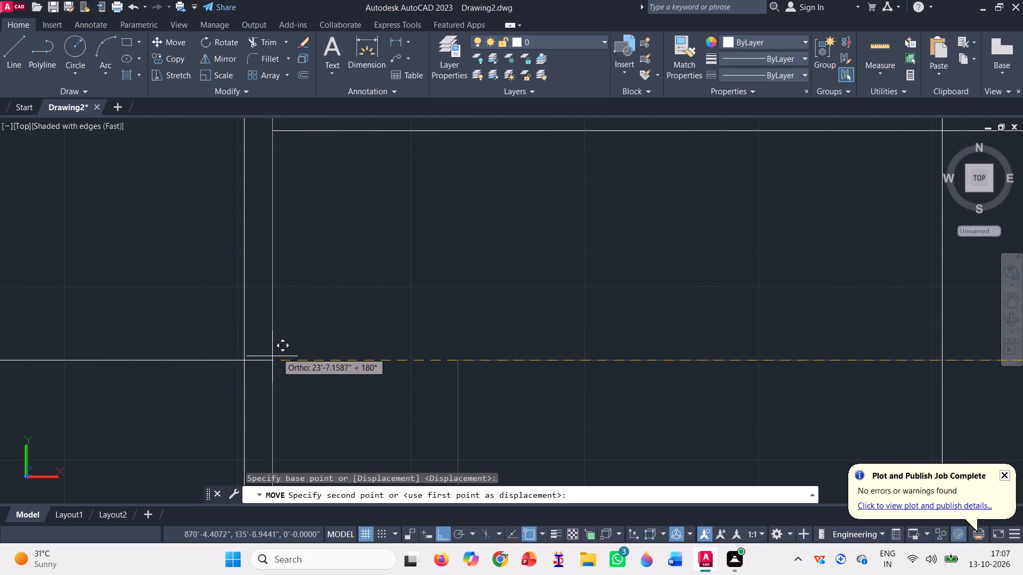
left_click(243, 355)
scroll(434, 369, "down", 3)
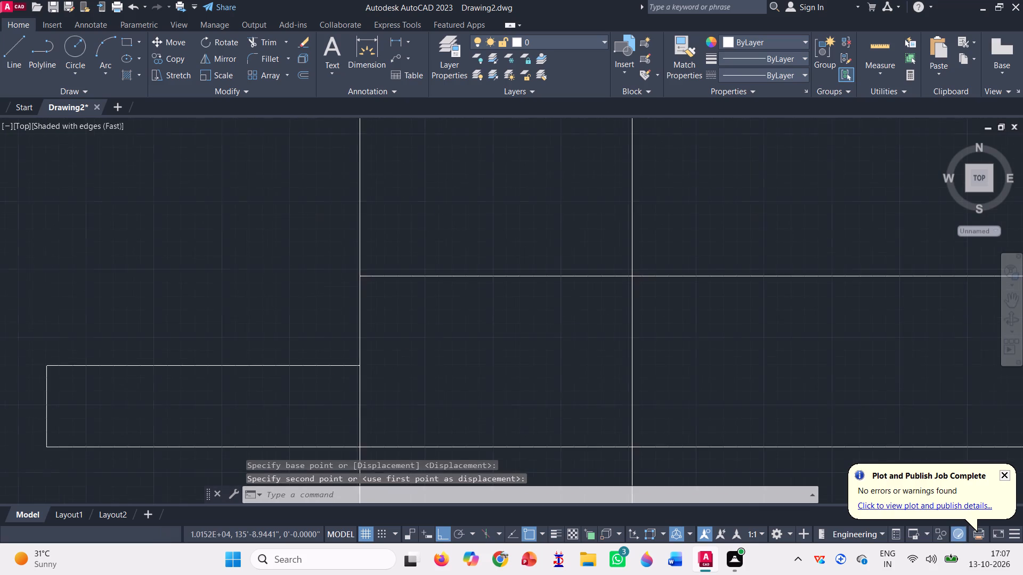
scroll(434, 369, "down", 5)
key("Escape")
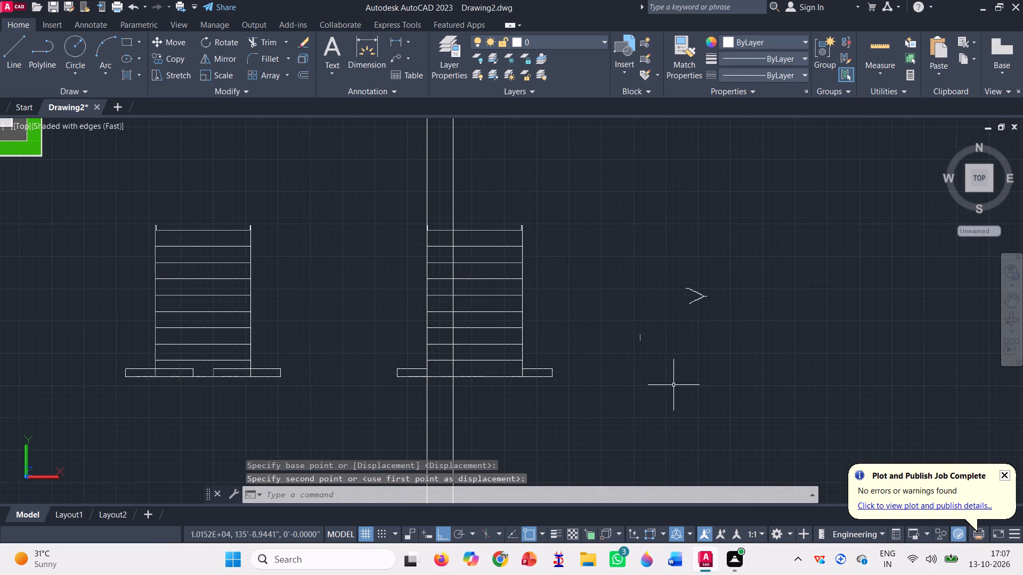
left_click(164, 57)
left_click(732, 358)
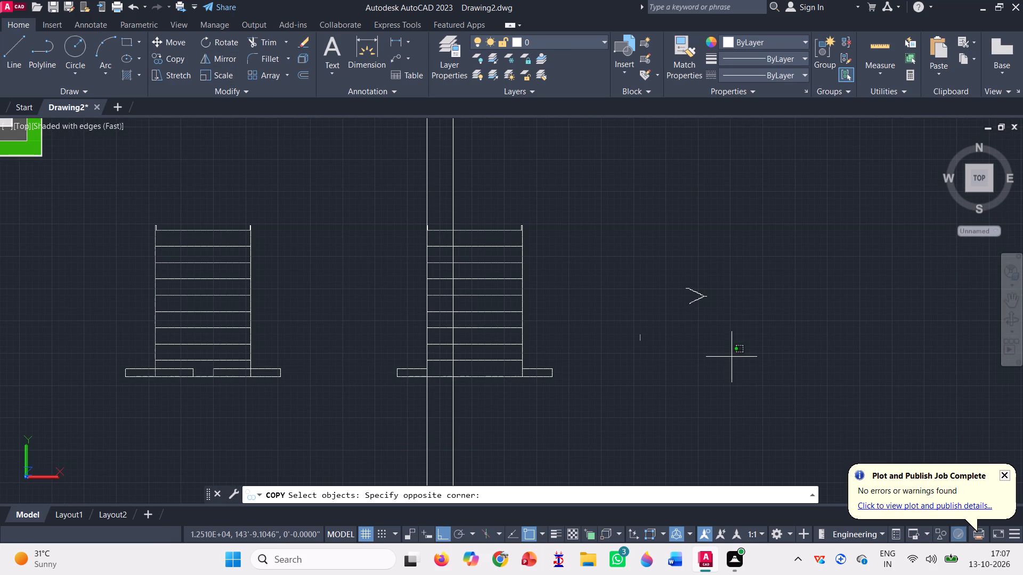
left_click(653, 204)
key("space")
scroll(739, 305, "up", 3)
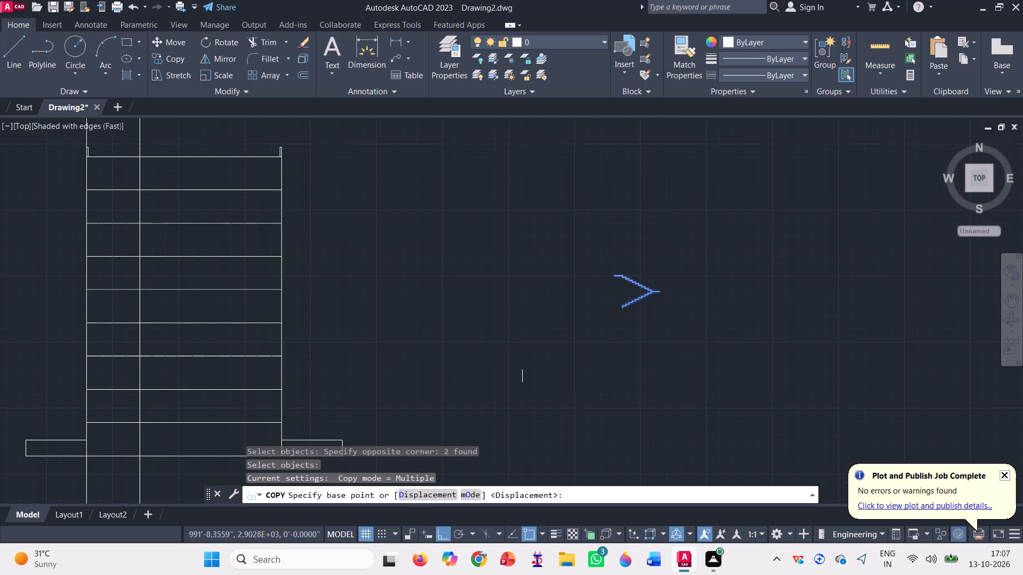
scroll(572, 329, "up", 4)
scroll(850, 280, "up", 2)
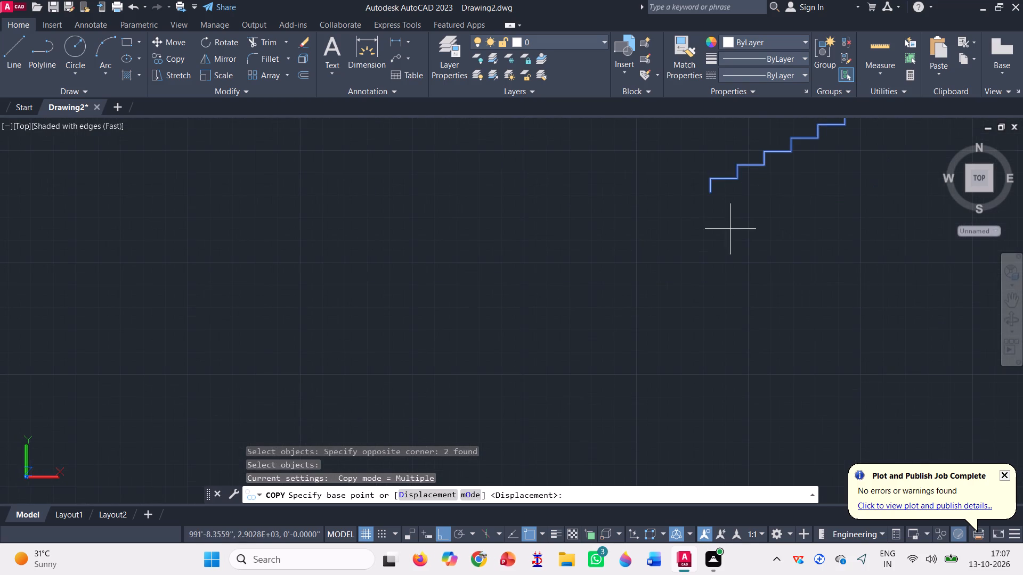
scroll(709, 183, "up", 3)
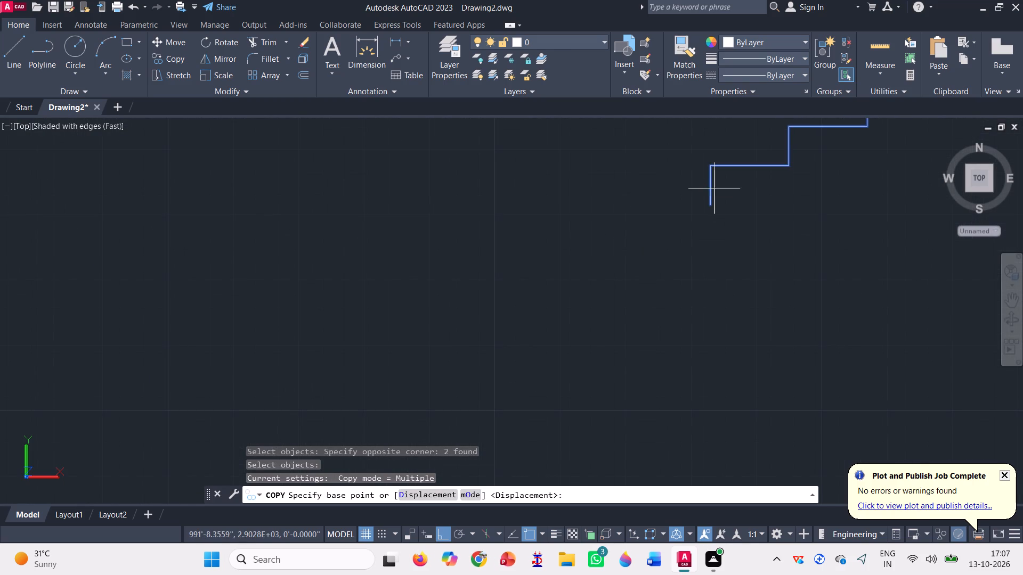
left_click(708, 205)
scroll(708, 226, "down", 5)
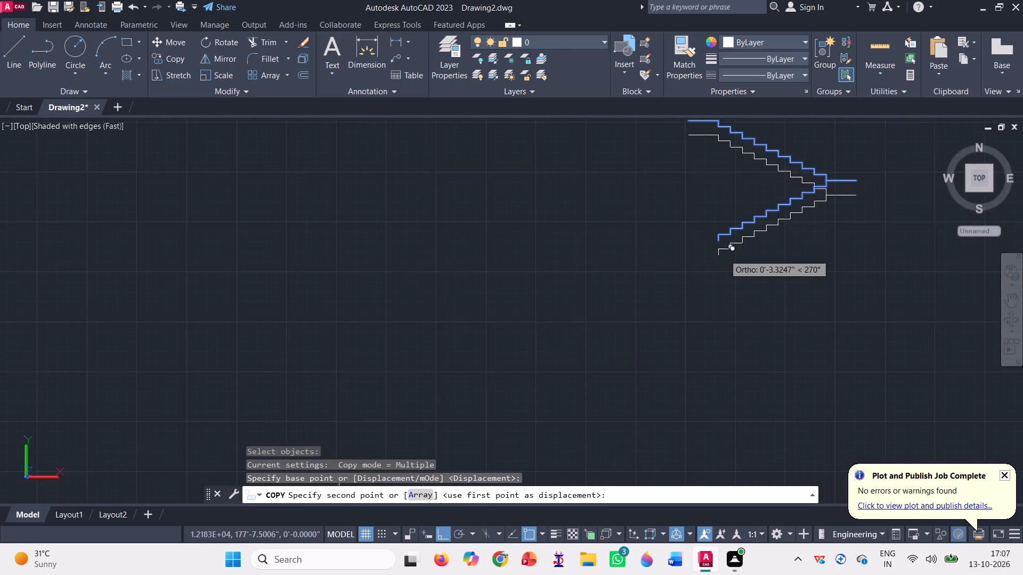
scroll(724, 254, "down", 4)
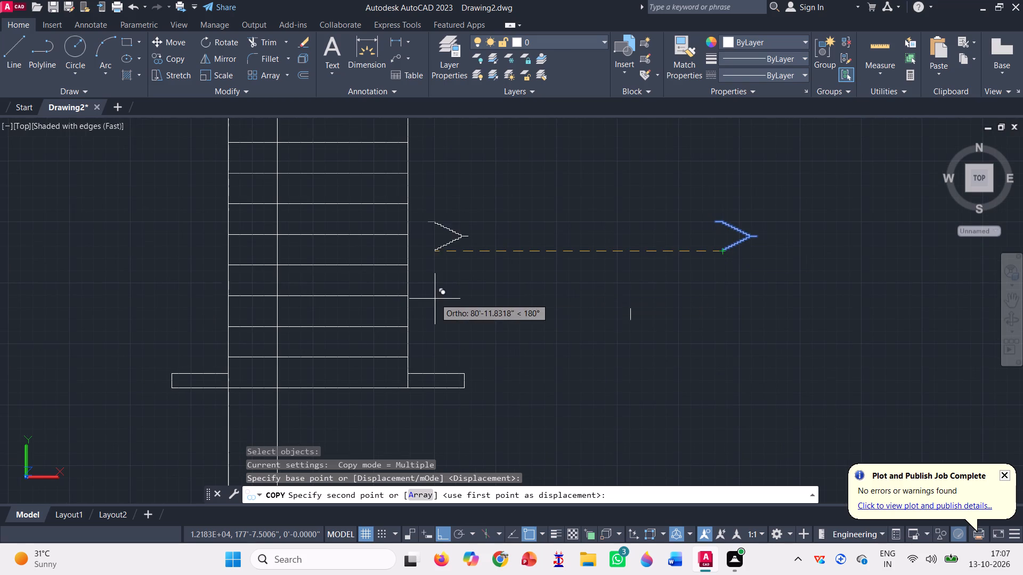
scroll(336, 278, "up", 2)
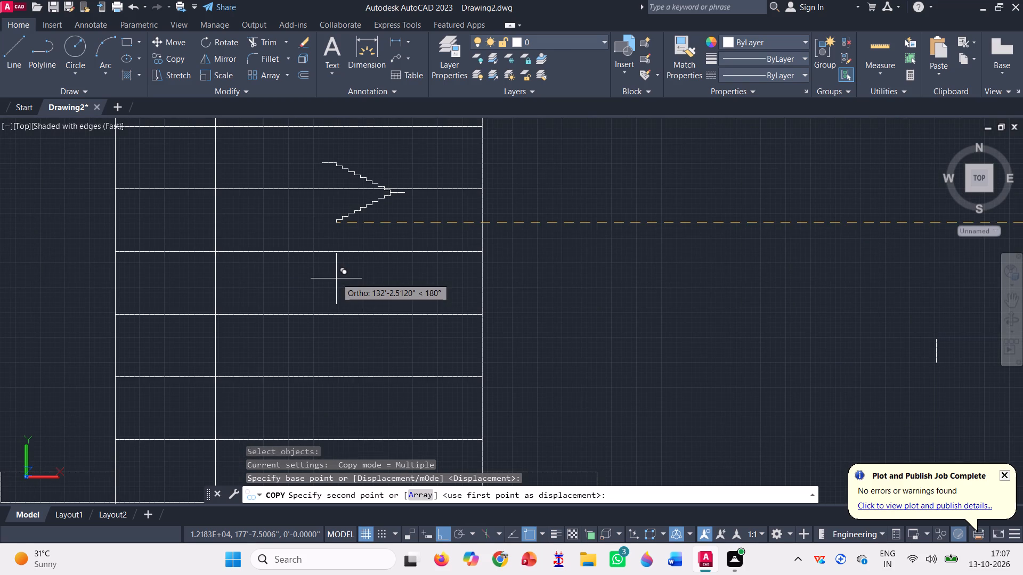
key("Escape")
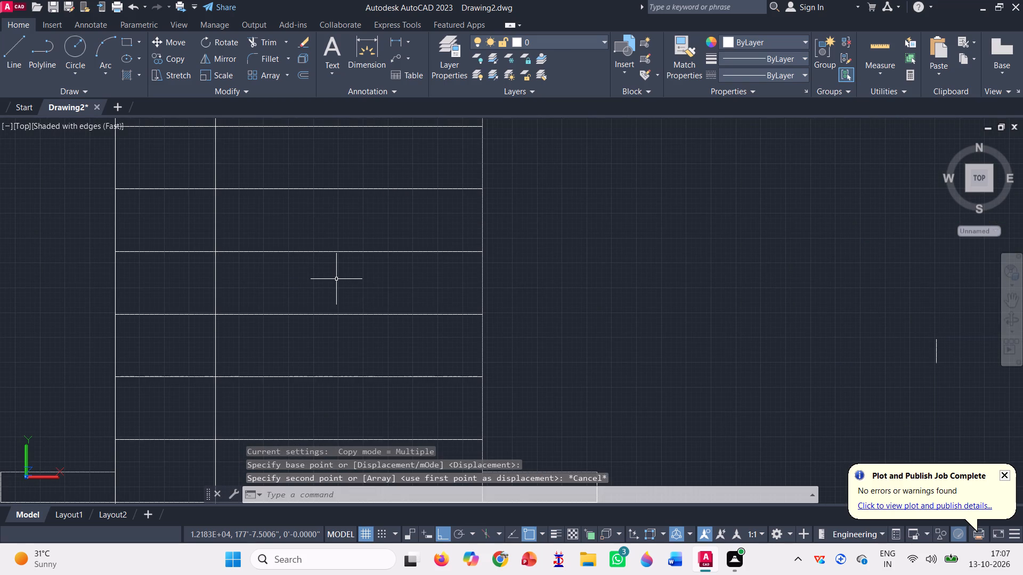
Mirror the two-flight staircase about a vertical axis just beyond its mid-landing end, keeping the source objects.
scroll(392, 291, "down", 3)
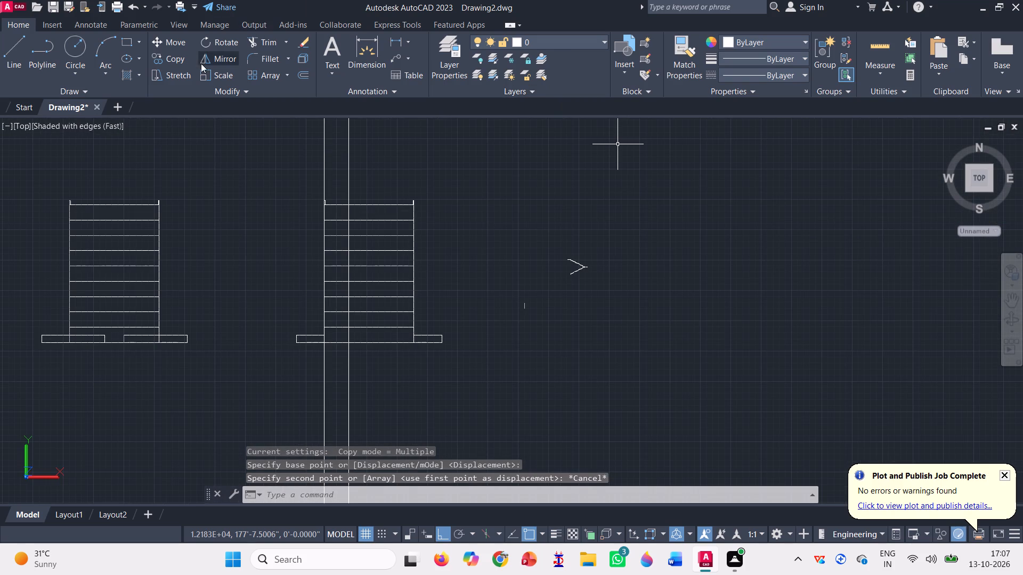
left_click(199, 61)
scroll(604, 341, "up", 2)
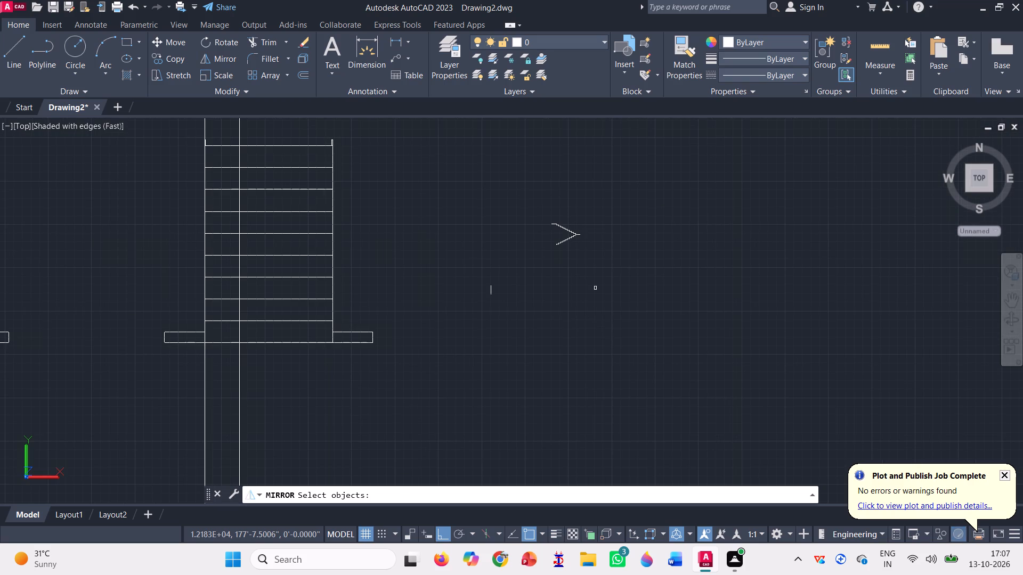
left_click(598, 284)
left_click(492, 184)
key("Return")
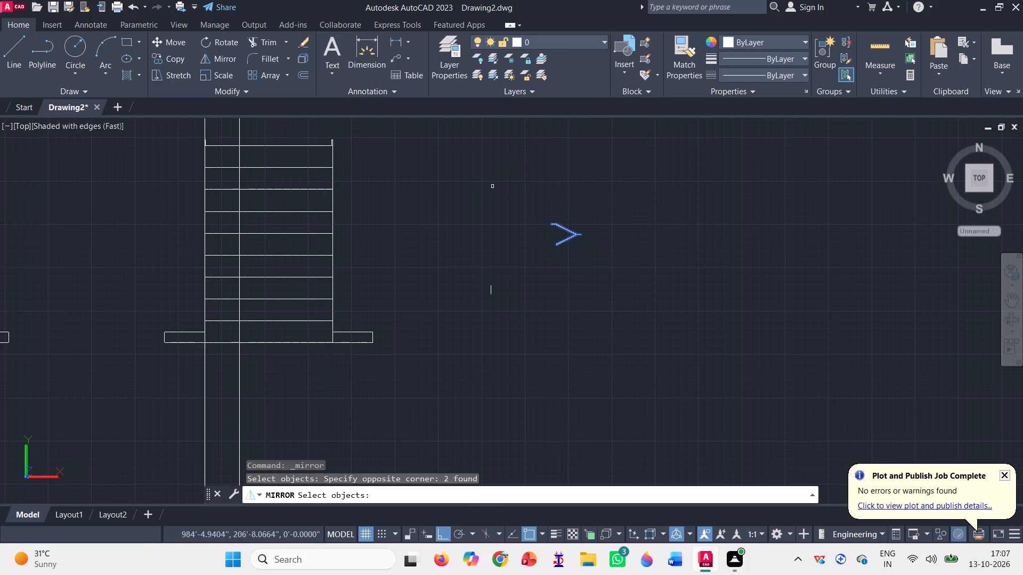
left_click(601, 245)
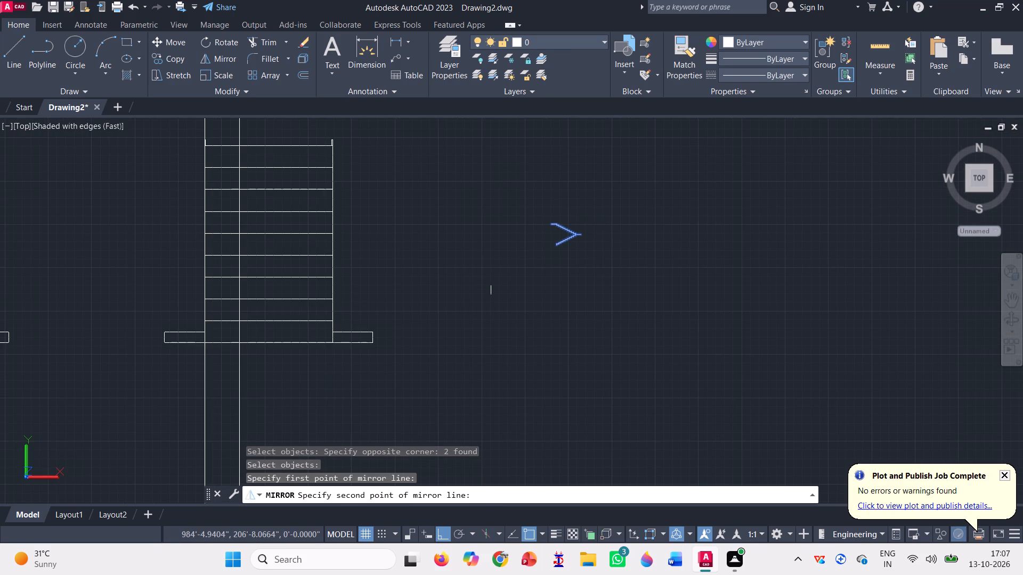
left_click(571, 135)
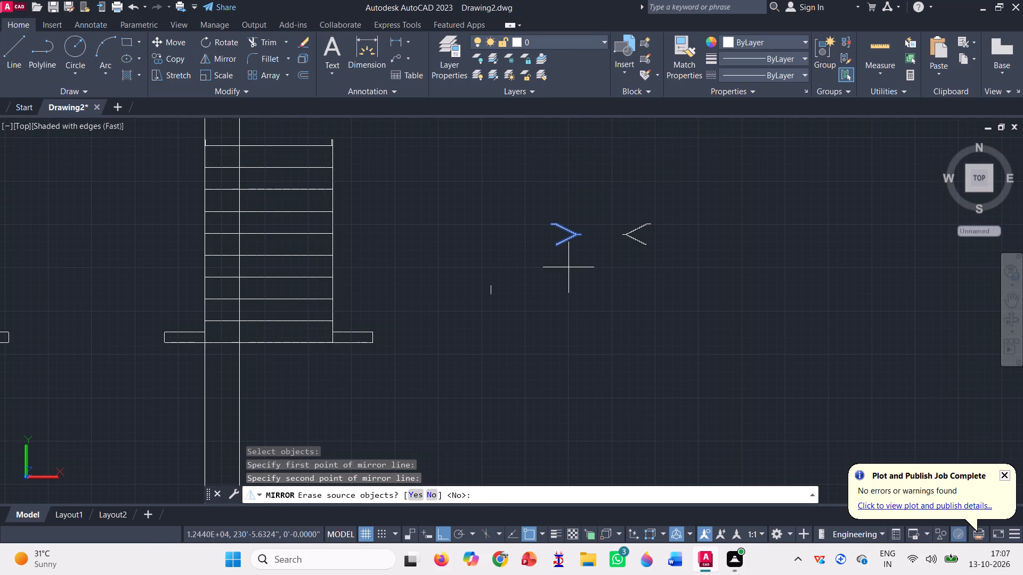
key("Return")
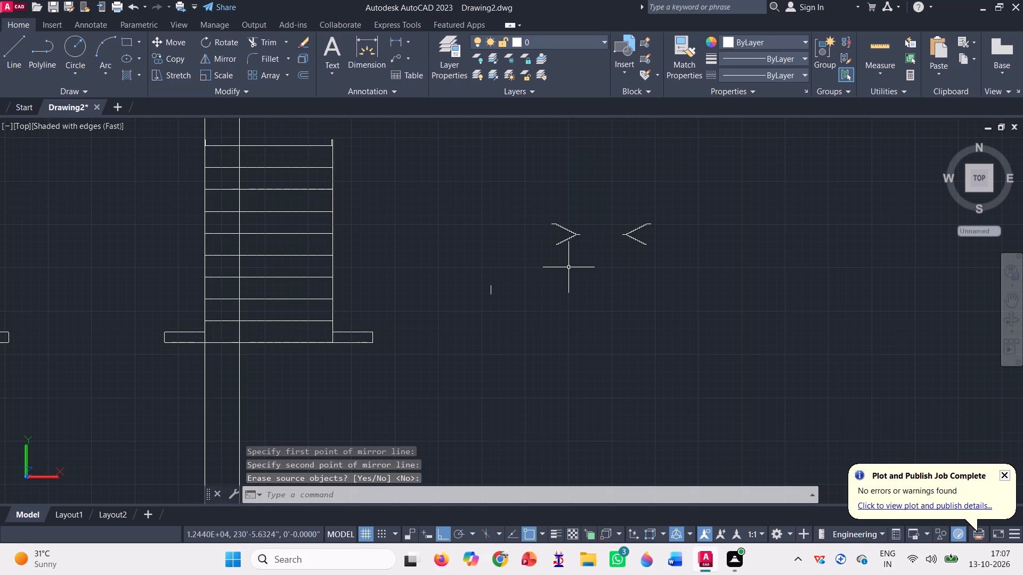
Delete the original two-flight staircase, leaving only its mirrored copy.
left_click(574, 266)
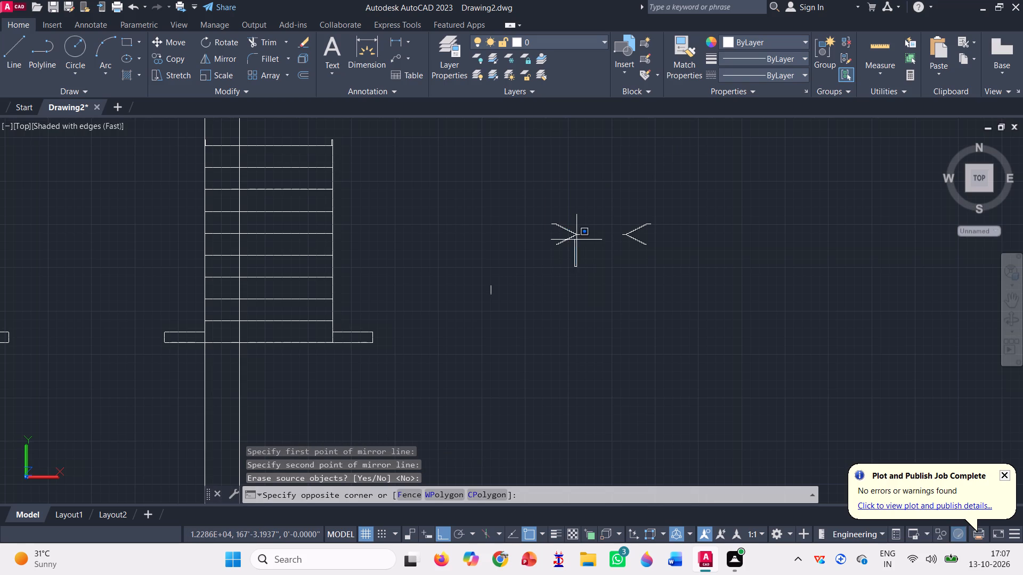
left_click(538, 192)
key("Delete")
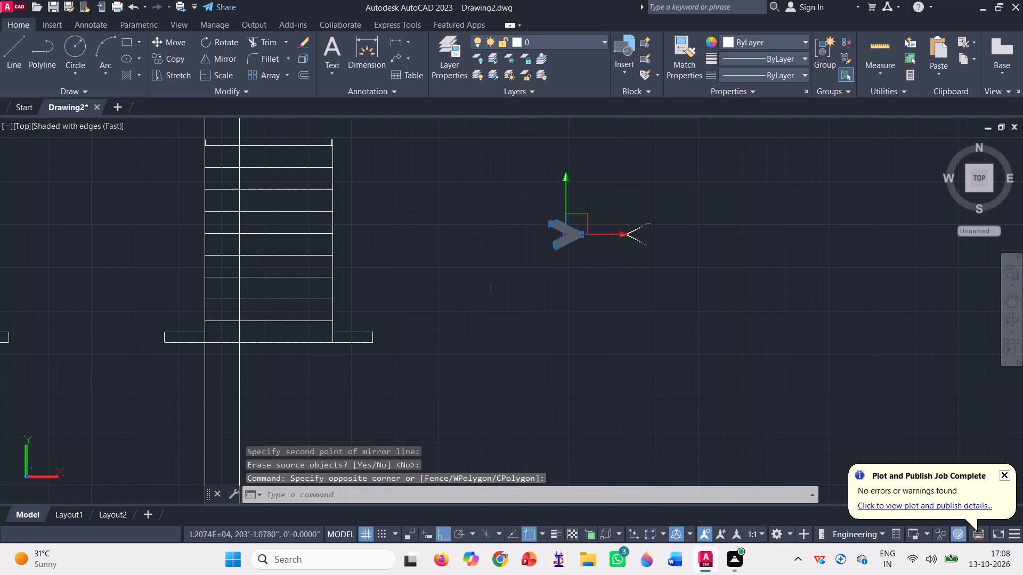
Delete the stray short vertical line between the section copy and the mirrored staircase.
left_click(519, 317)
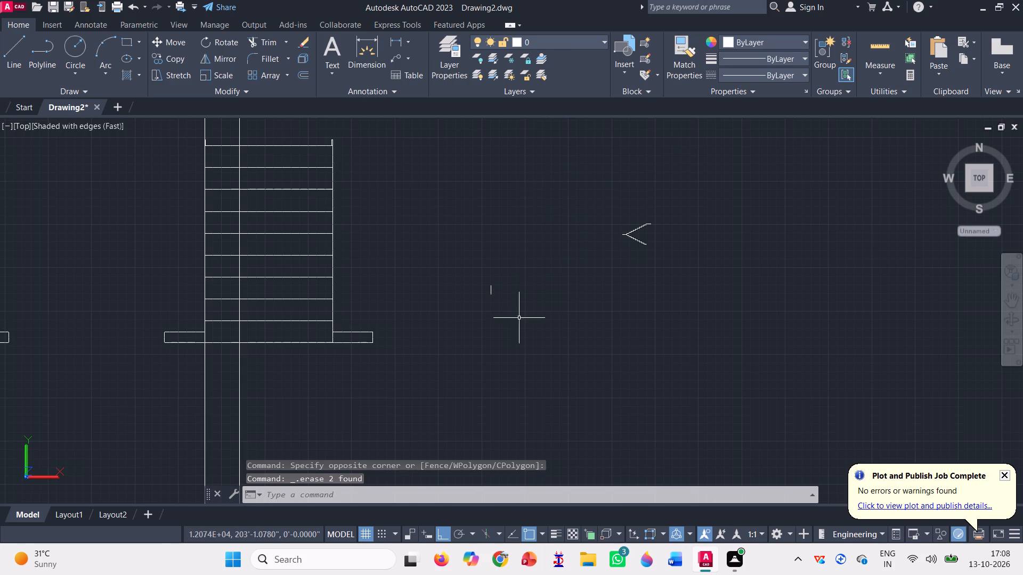
left_click(451, 257)
key("Delete")
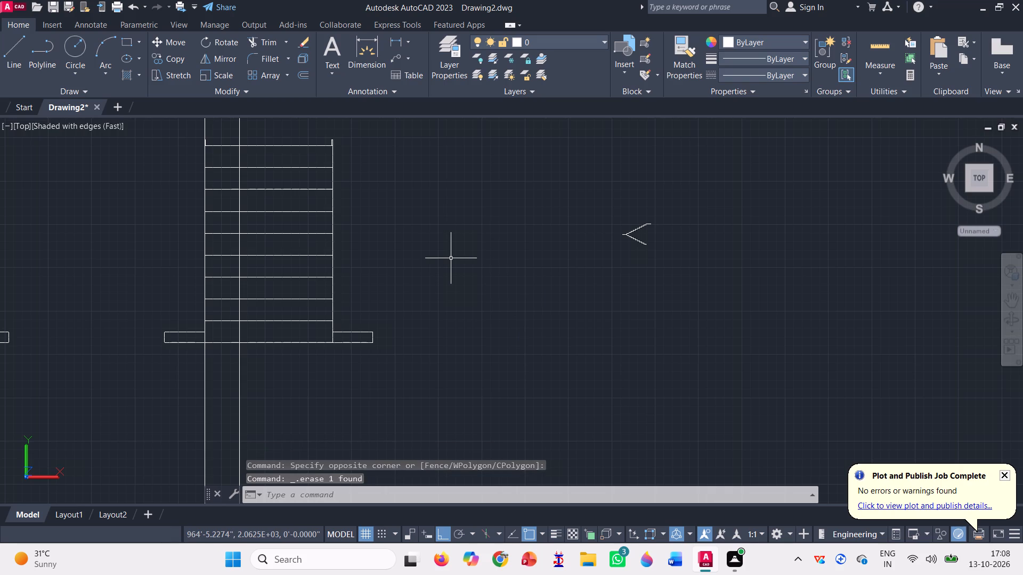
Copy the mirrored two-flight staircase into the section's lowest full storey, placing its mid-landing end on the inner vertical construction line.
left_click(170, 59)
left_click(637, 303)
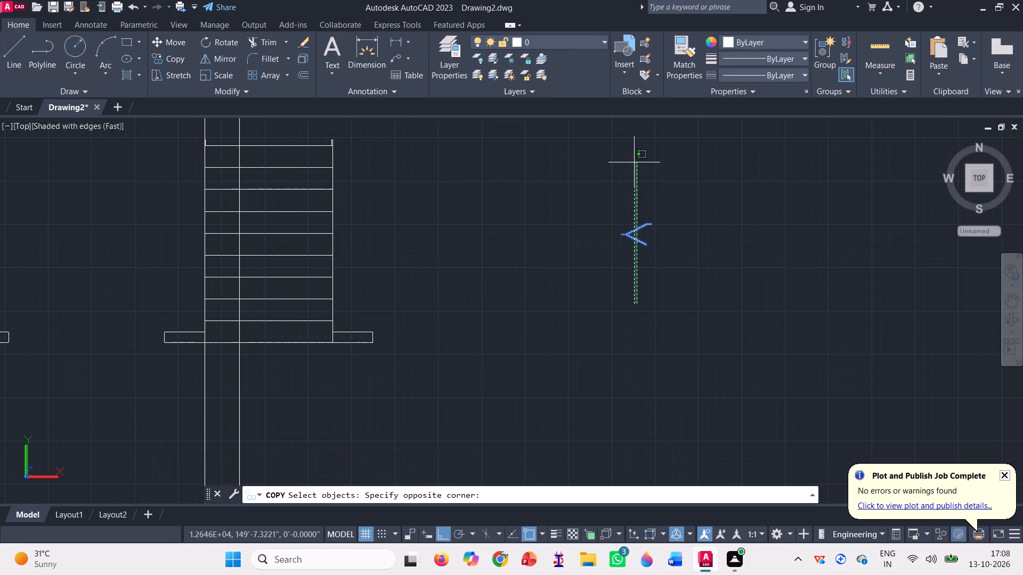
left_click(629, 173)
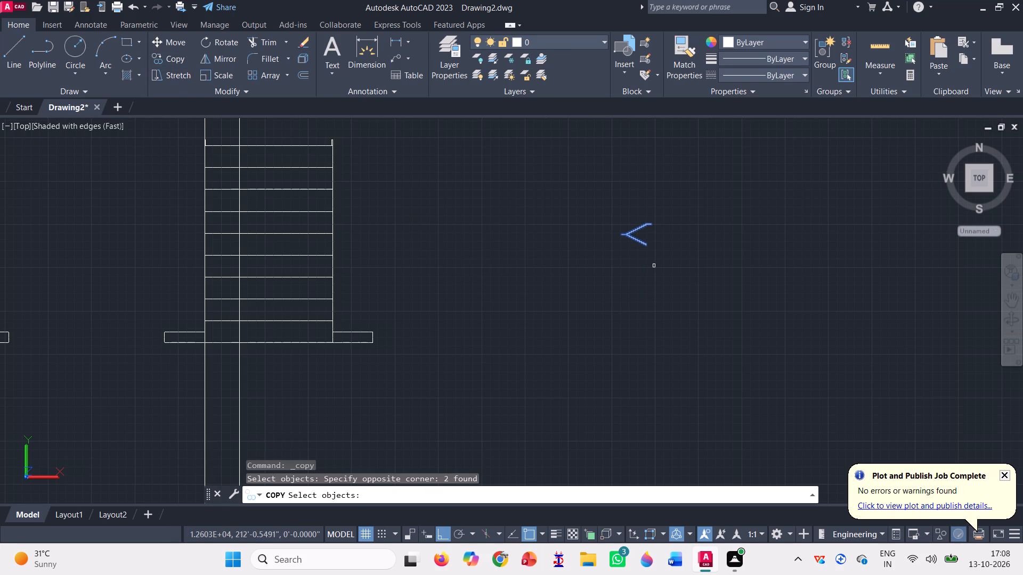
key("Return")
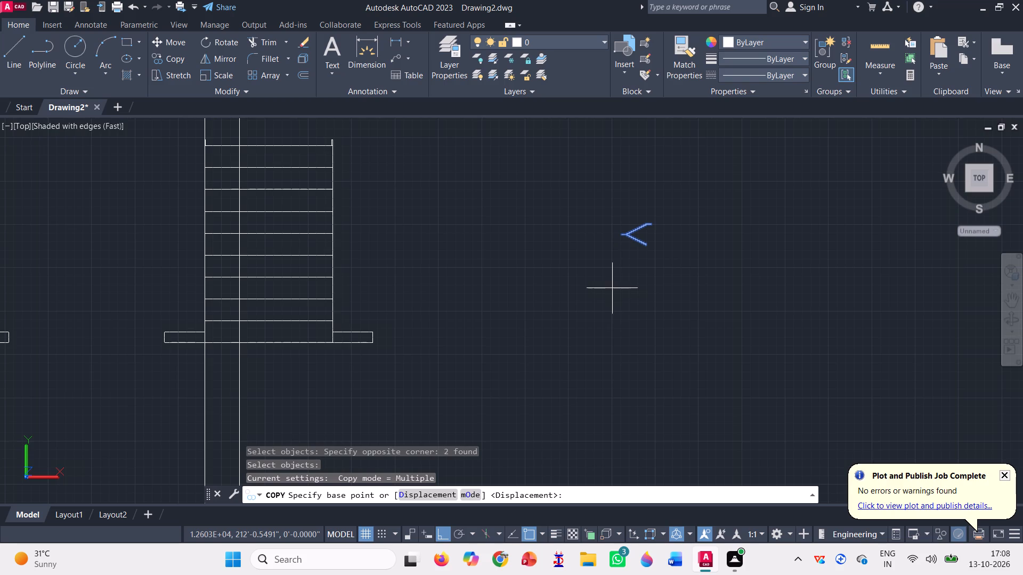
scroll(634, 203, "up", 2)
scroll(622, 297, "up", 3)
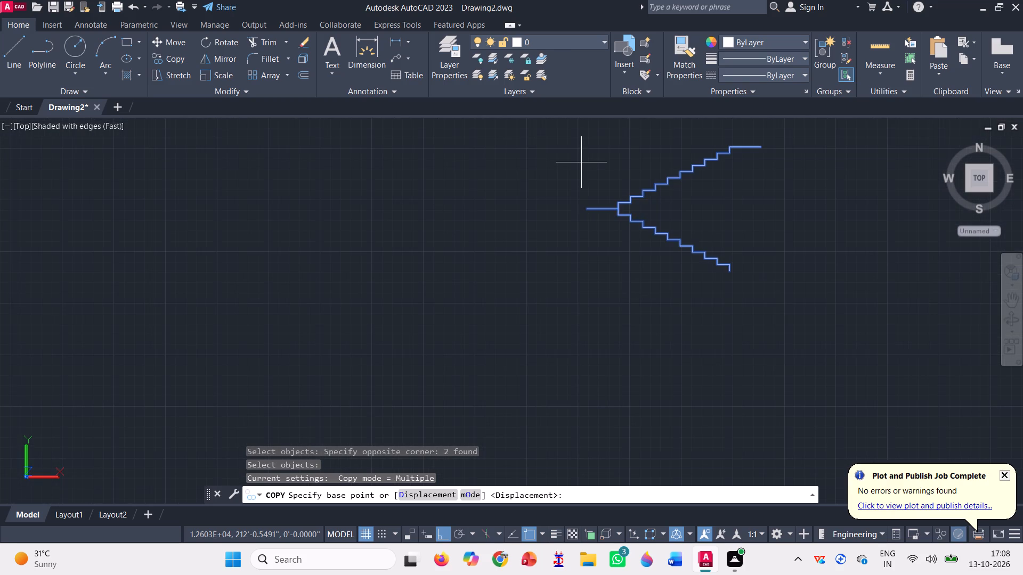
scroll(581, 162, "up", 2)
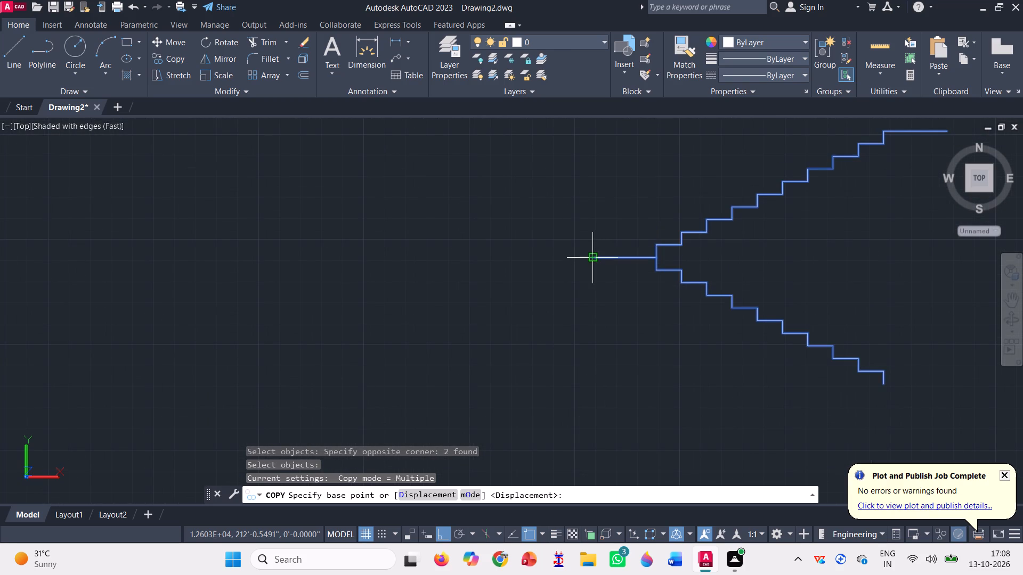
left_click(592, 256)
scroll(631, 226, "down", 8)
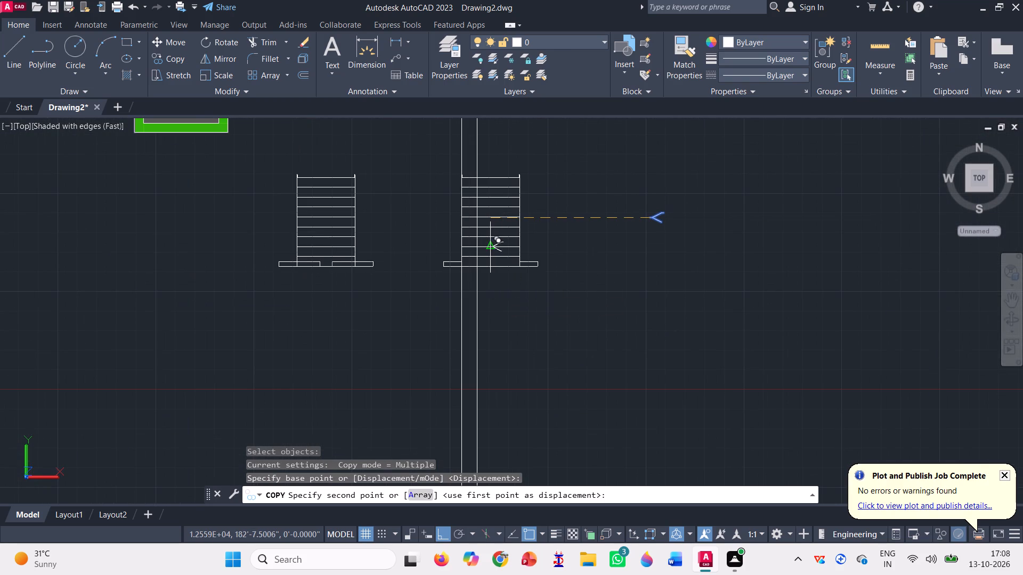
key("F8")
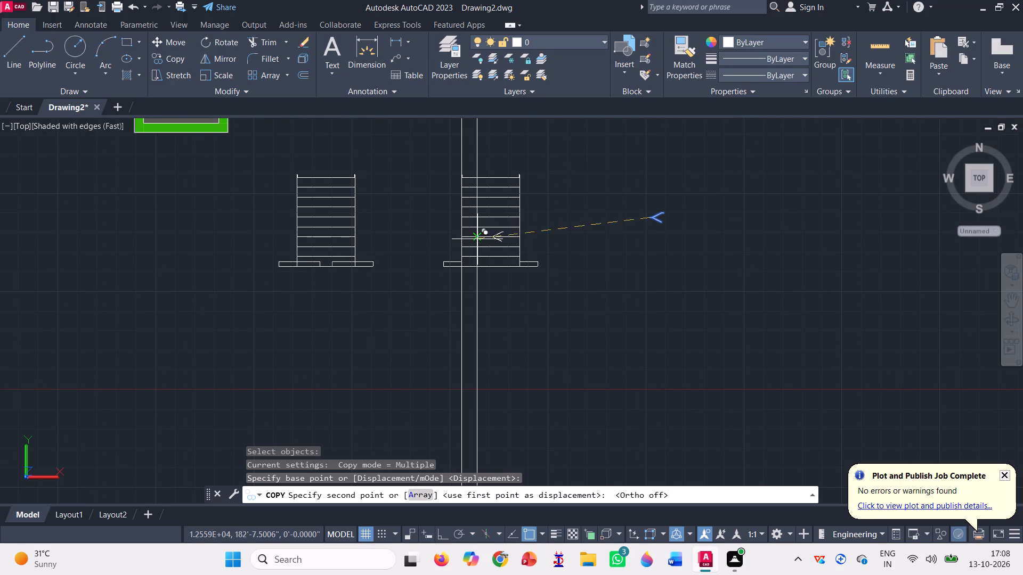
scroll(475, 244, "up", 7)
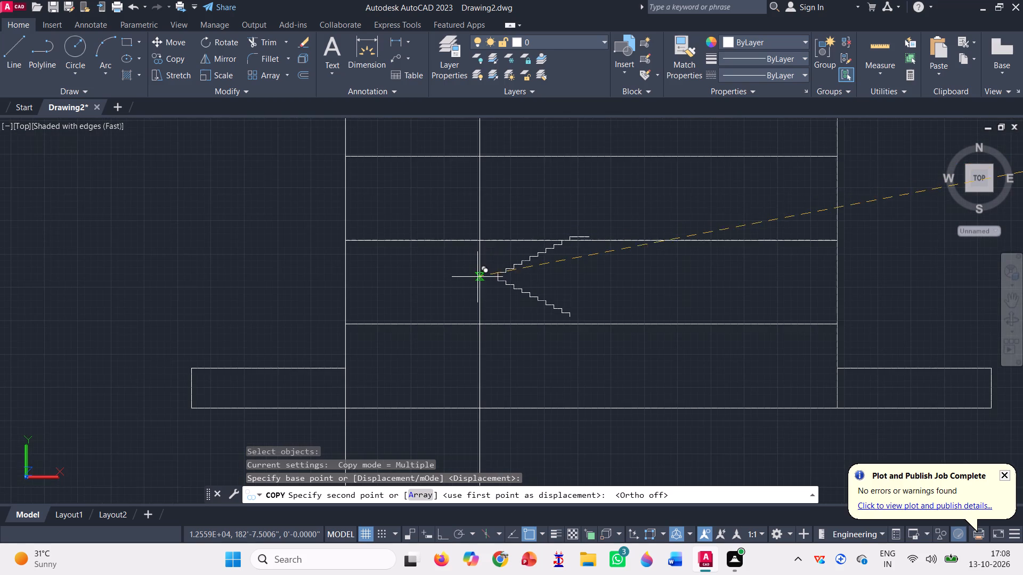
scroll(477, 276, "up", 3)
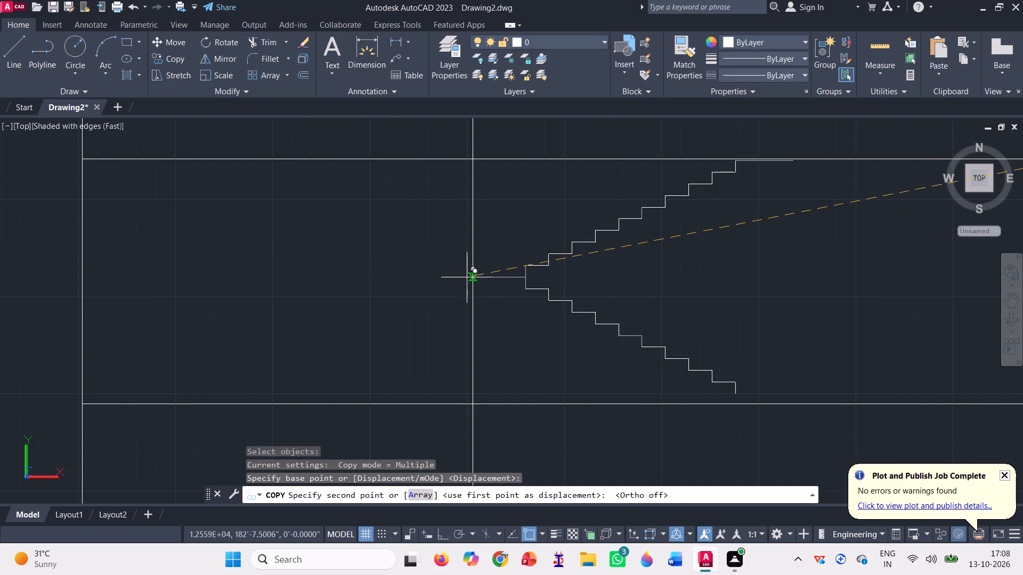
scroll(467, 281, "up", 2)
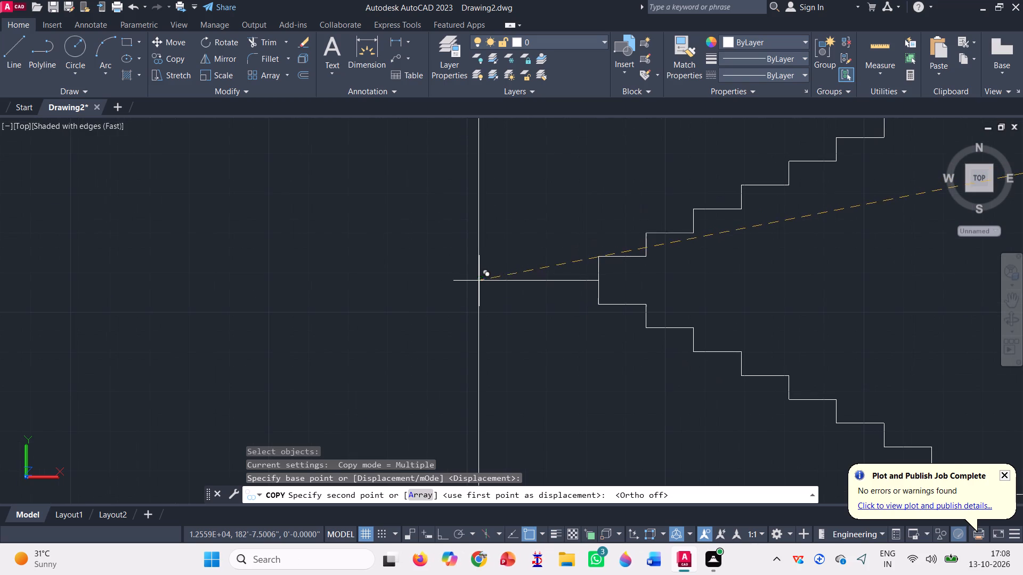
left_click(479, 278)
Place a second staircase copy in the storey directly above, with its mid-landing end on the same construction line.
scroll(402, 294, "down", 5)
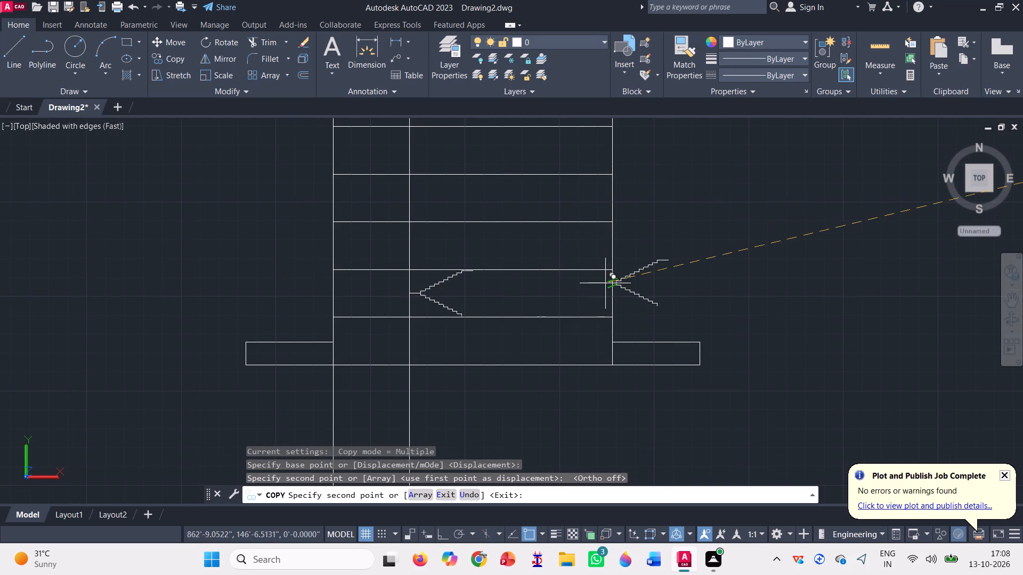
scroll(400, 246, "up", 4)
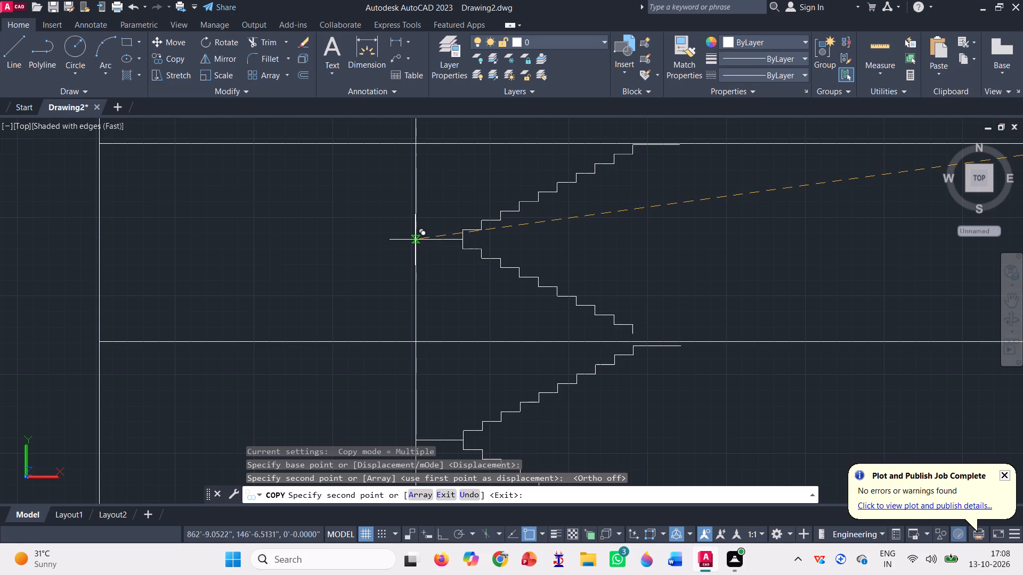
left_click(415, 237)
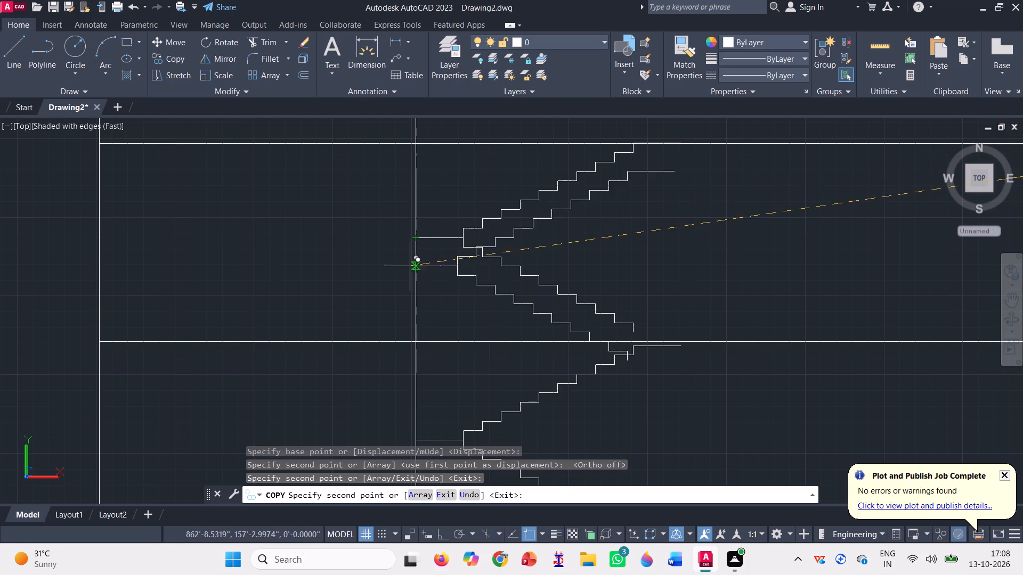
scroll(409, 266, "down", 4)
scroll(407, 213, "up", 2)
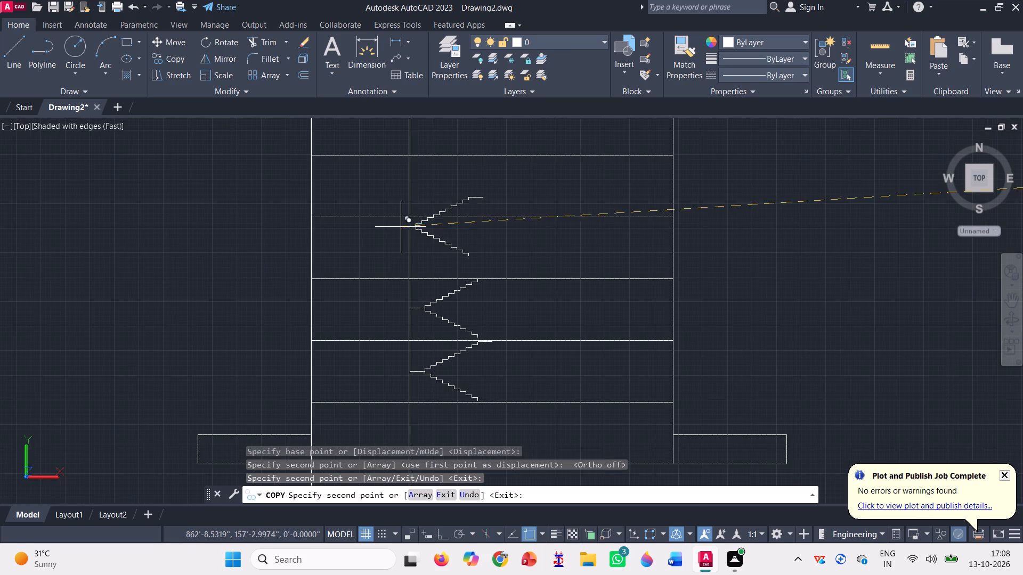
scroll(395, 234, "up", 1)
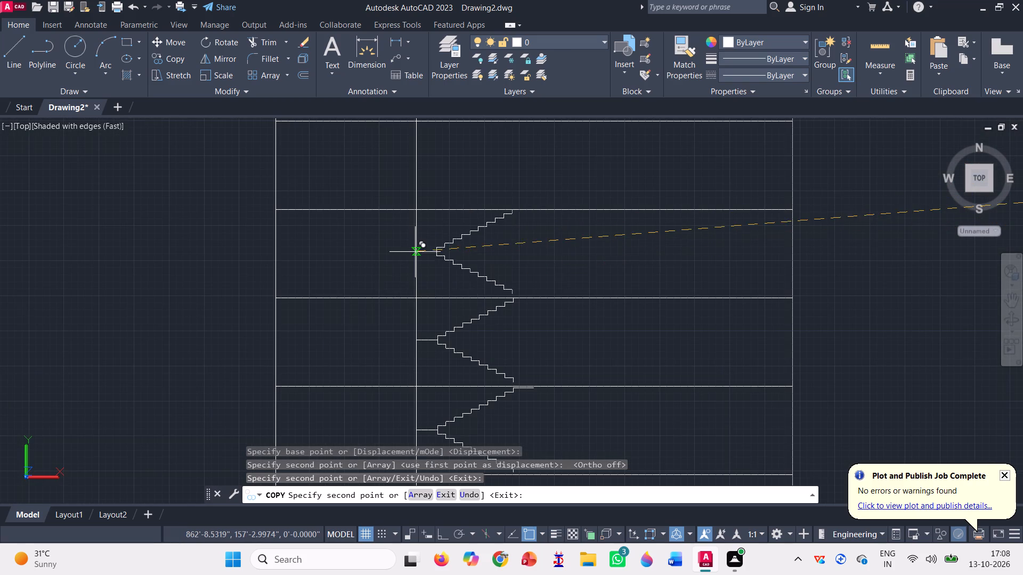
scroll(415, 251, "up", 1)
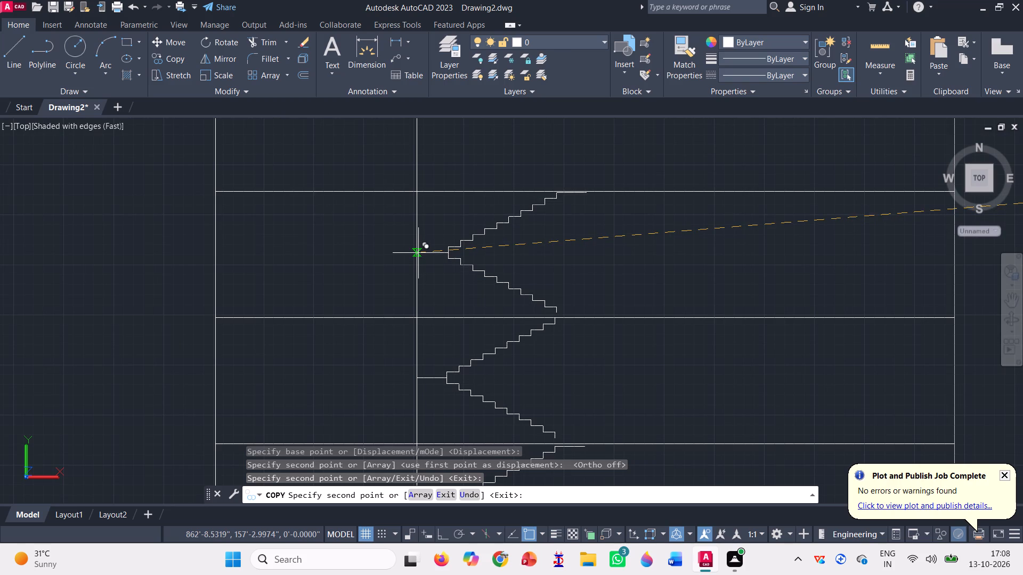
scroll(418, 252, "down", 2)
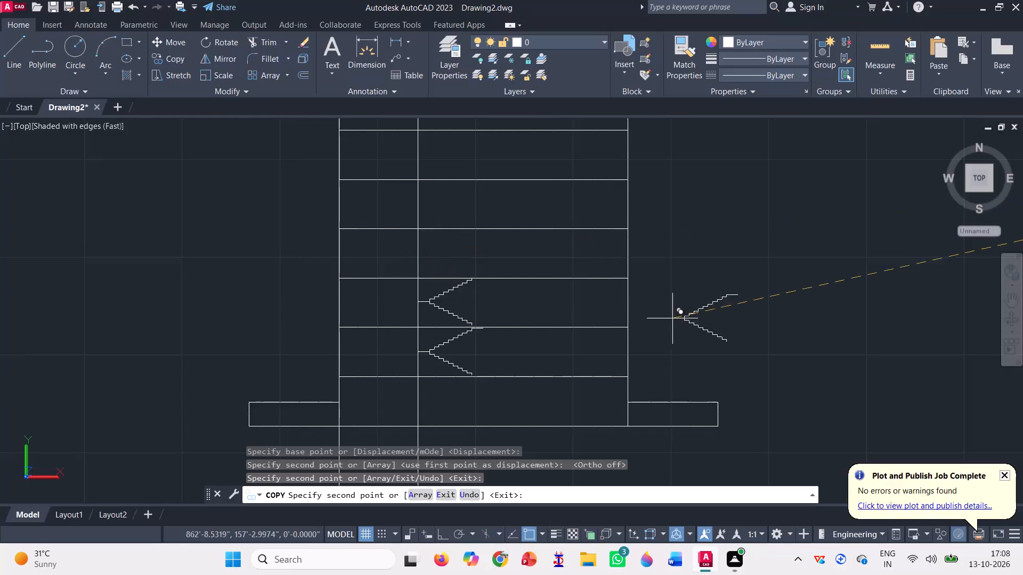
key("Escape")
Draw a vertical construction line down through the section from the right end of the staircase in the second typical floor plan.
scroll(681, 321, "down", 2)
scroll(527, 322, "down", 1)
scroll(479, 311, "down", 1)
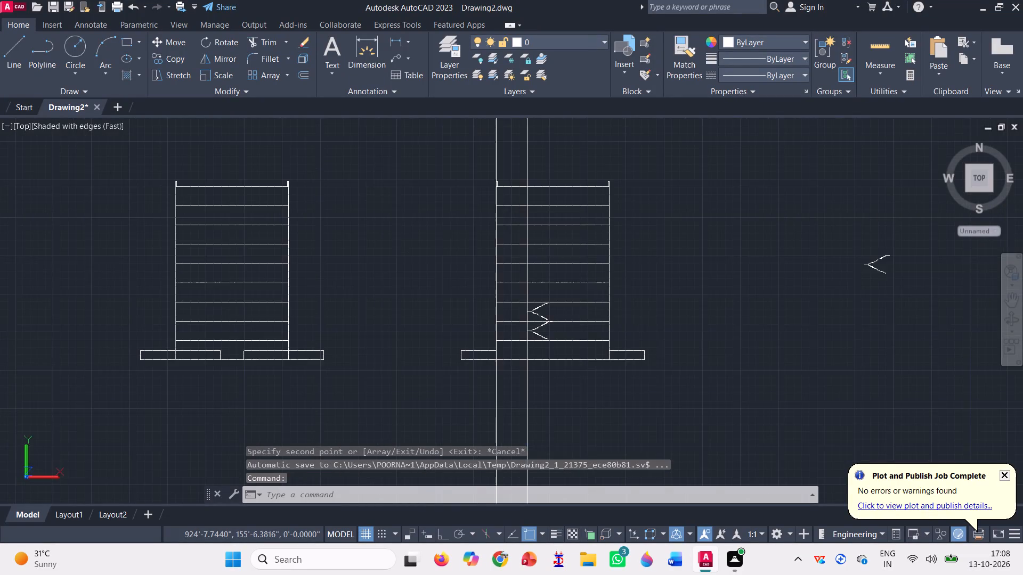
scroll(454, 328, "down", 2)
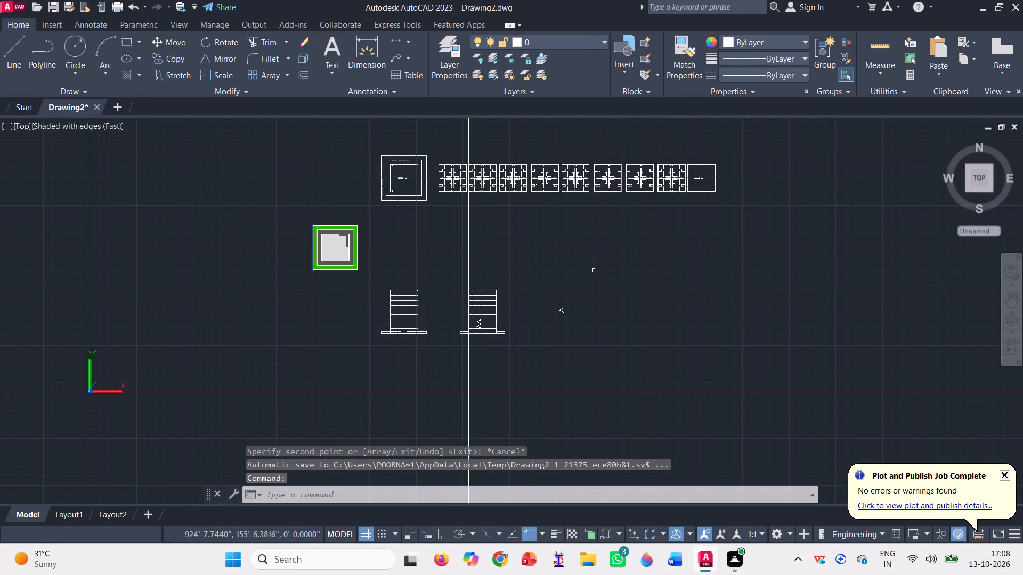
type("xl")
key("Return")
scroll(494, 176, "up", 5)
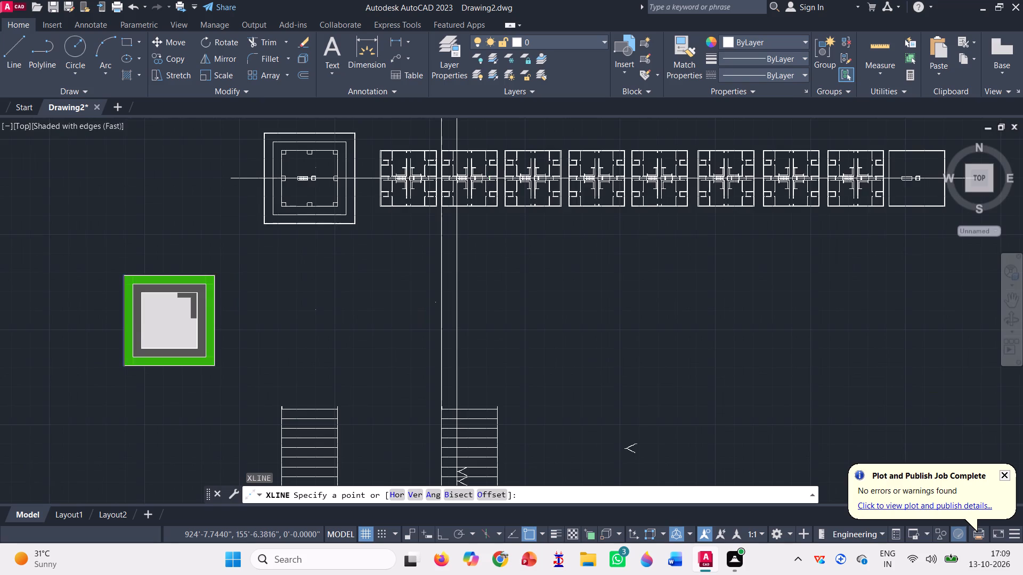
scroll(492, 177, "up", 1)
scroll(431, 201, "up", 3)
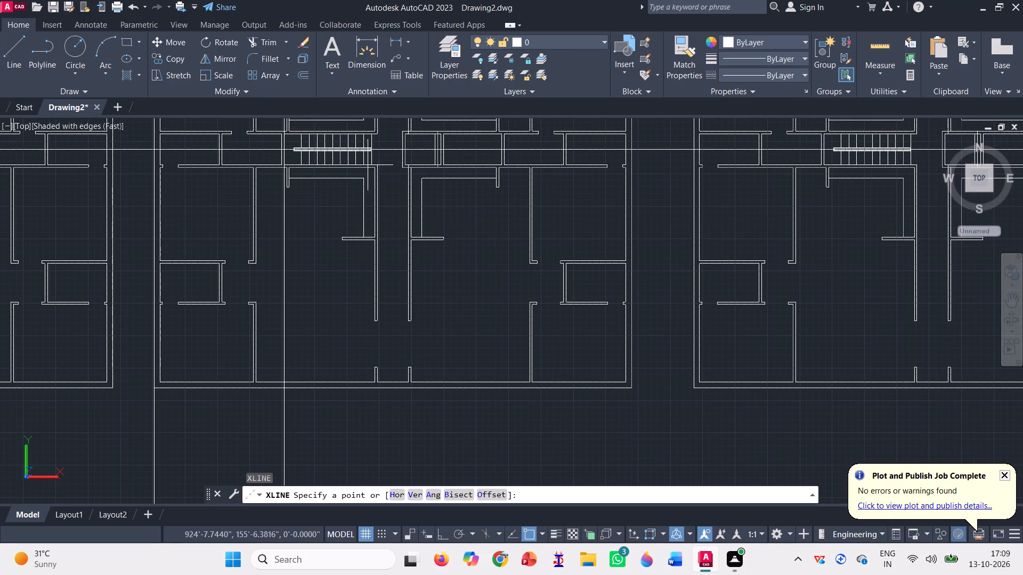
left_click(368, 162)
scroll(369, 183, "down", 4)
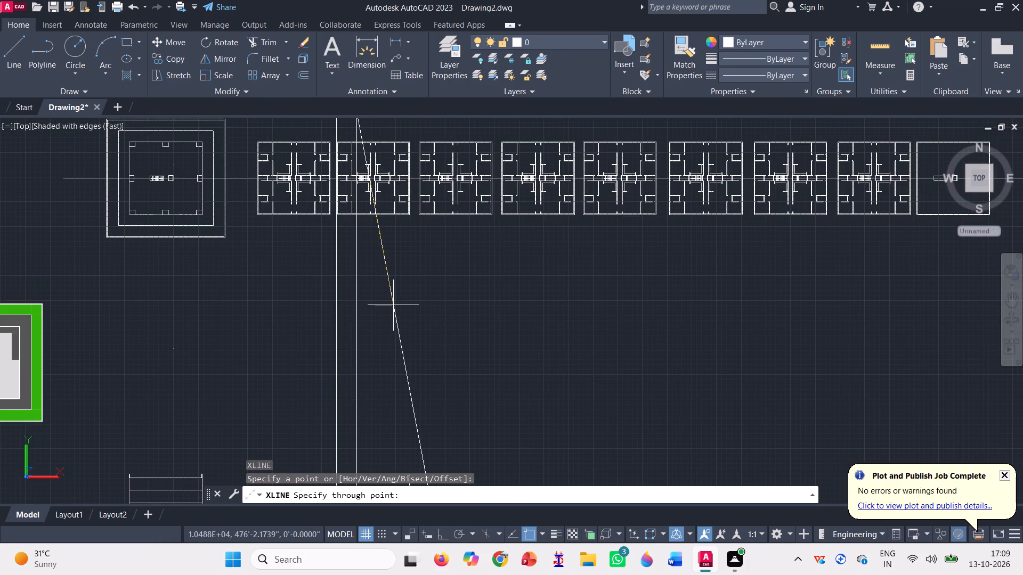
key("F8")
left_click(390, 305)
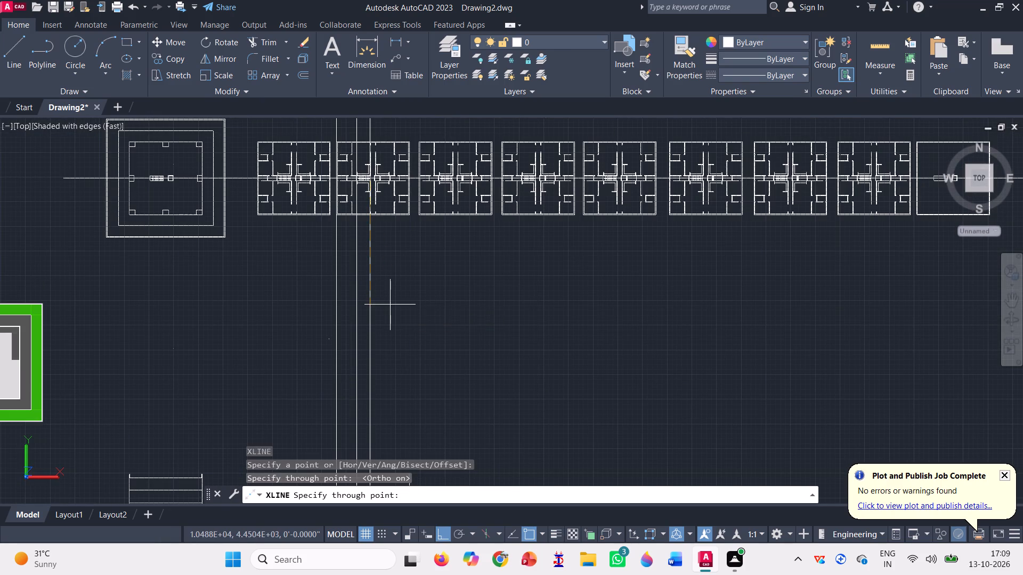
scroll(440, 281, "down", 3)
key("Escape")
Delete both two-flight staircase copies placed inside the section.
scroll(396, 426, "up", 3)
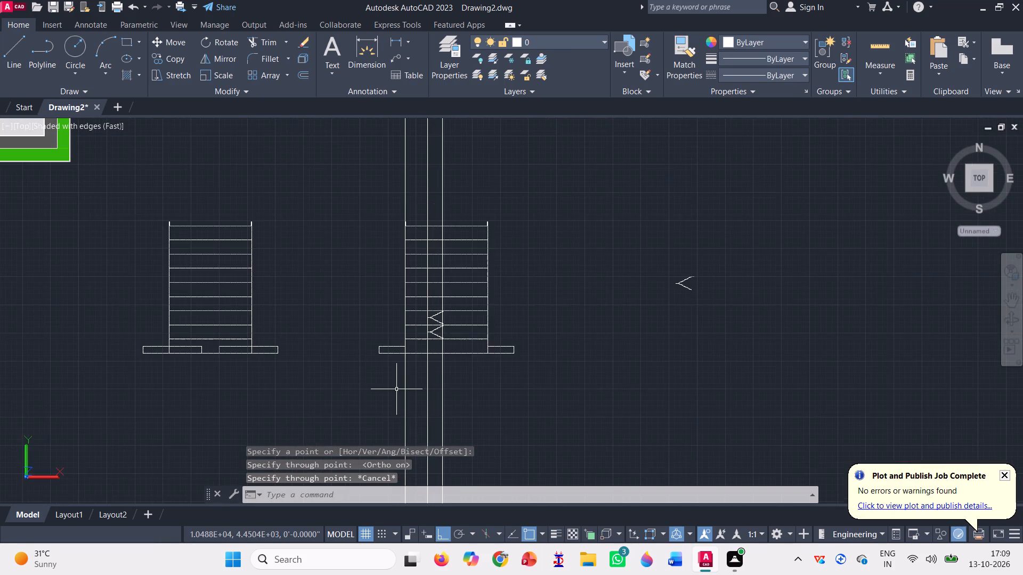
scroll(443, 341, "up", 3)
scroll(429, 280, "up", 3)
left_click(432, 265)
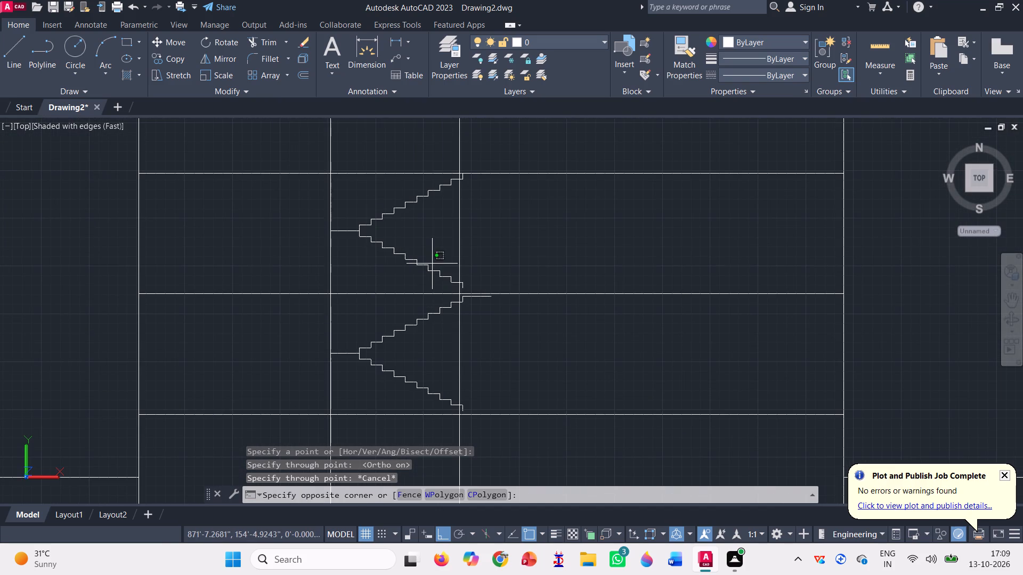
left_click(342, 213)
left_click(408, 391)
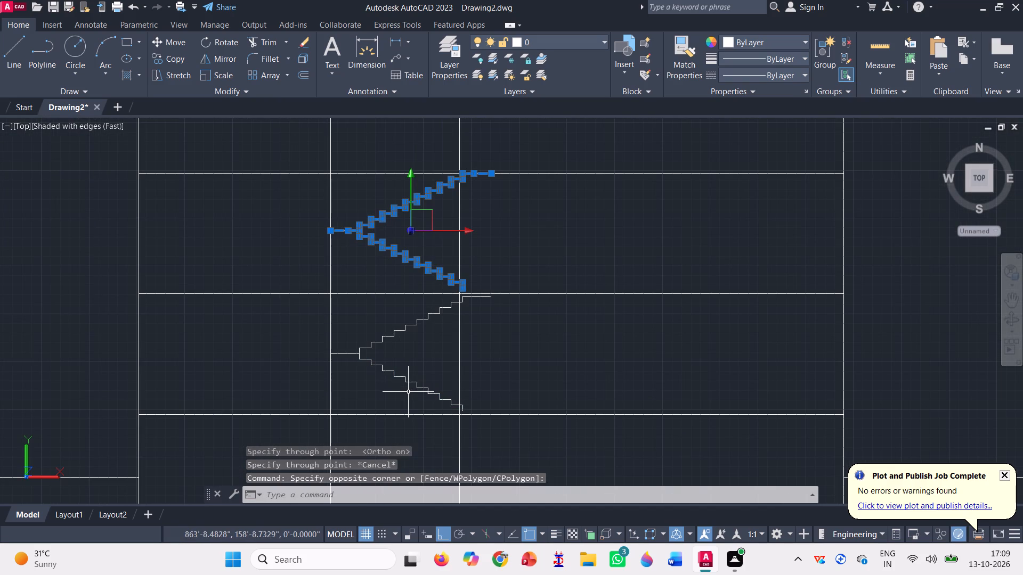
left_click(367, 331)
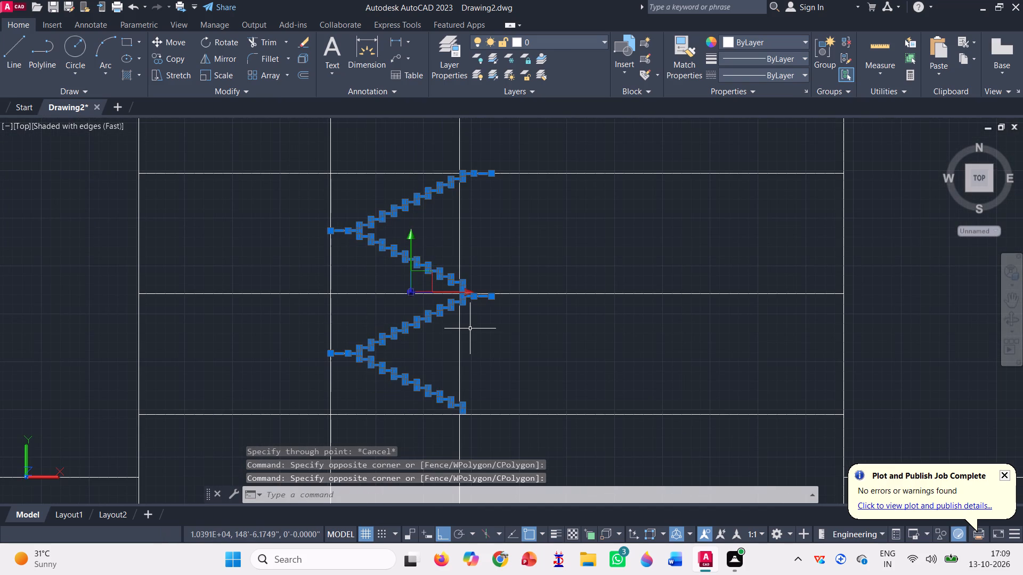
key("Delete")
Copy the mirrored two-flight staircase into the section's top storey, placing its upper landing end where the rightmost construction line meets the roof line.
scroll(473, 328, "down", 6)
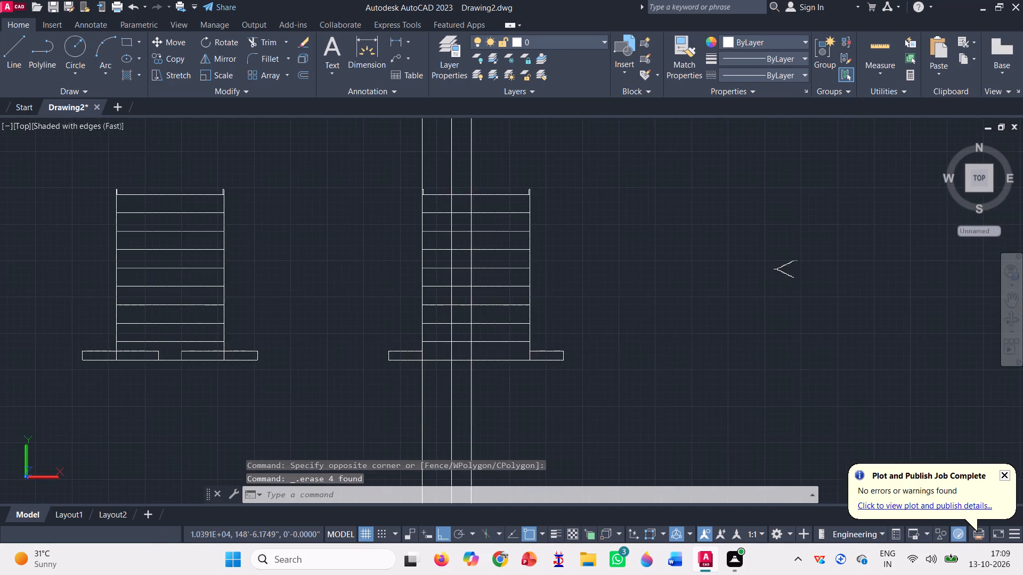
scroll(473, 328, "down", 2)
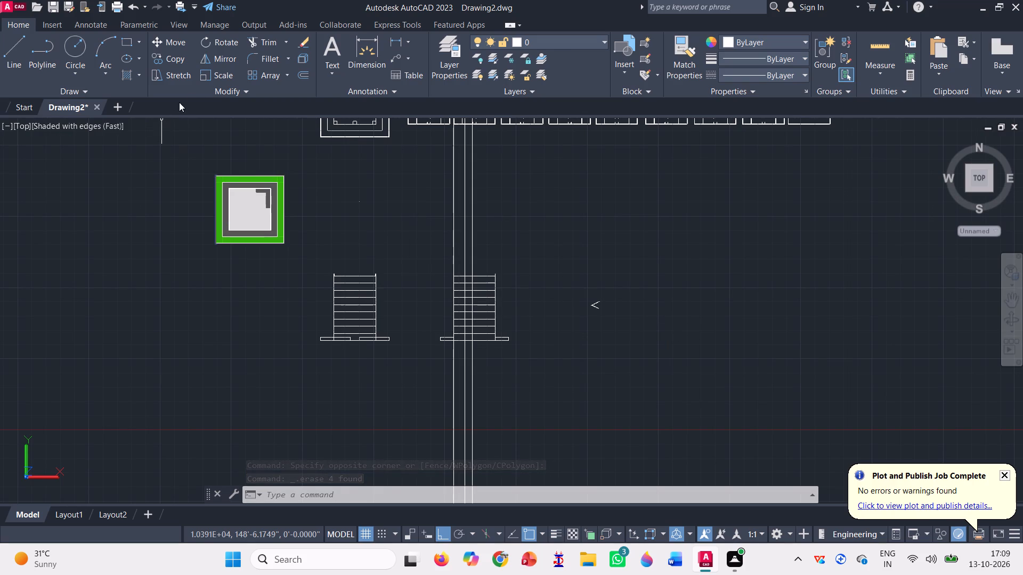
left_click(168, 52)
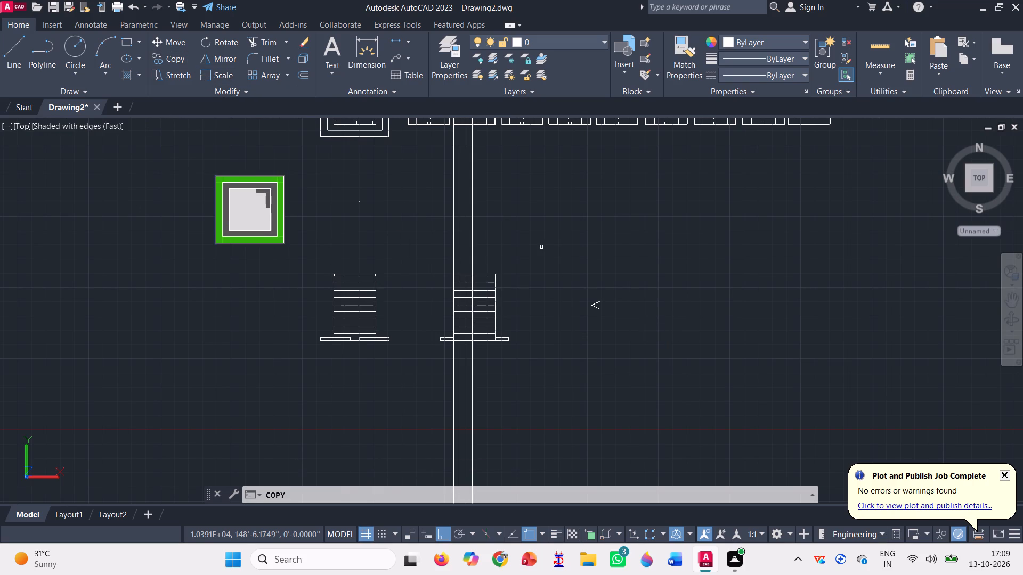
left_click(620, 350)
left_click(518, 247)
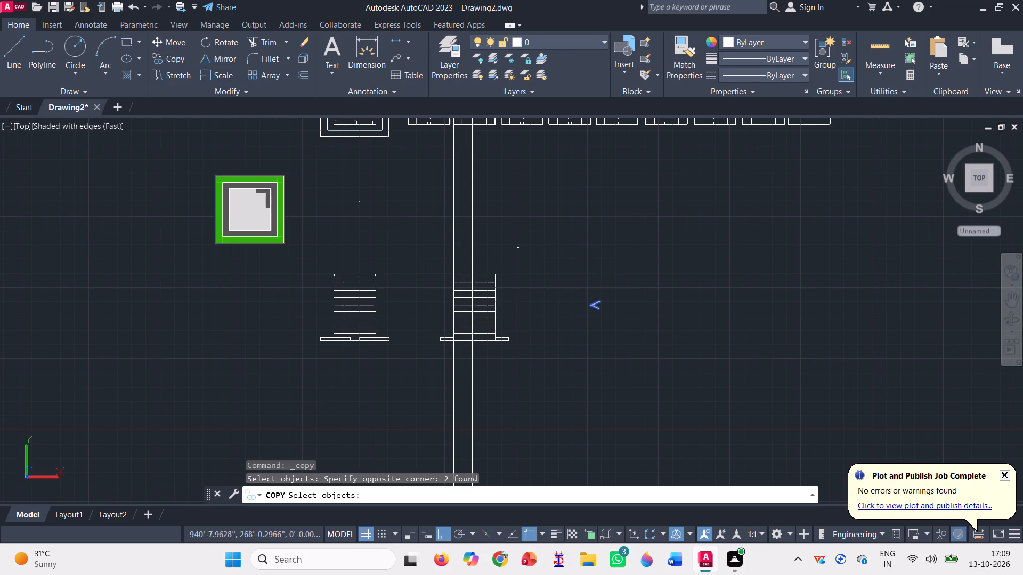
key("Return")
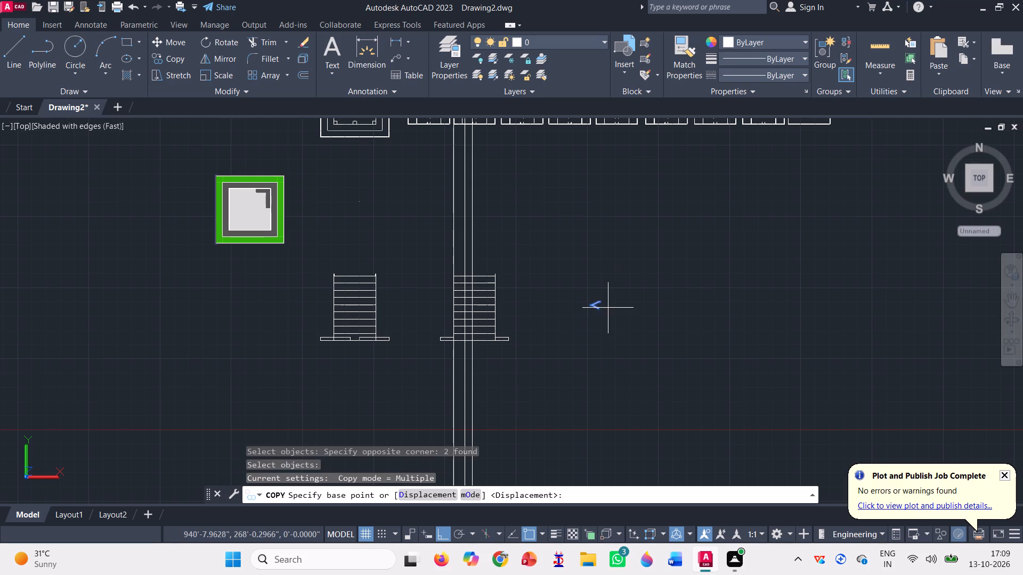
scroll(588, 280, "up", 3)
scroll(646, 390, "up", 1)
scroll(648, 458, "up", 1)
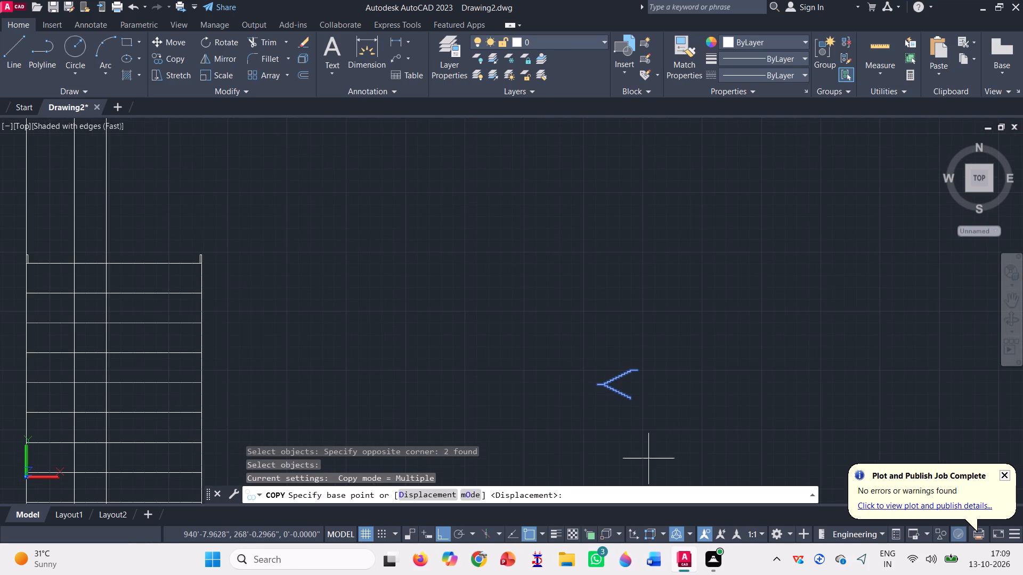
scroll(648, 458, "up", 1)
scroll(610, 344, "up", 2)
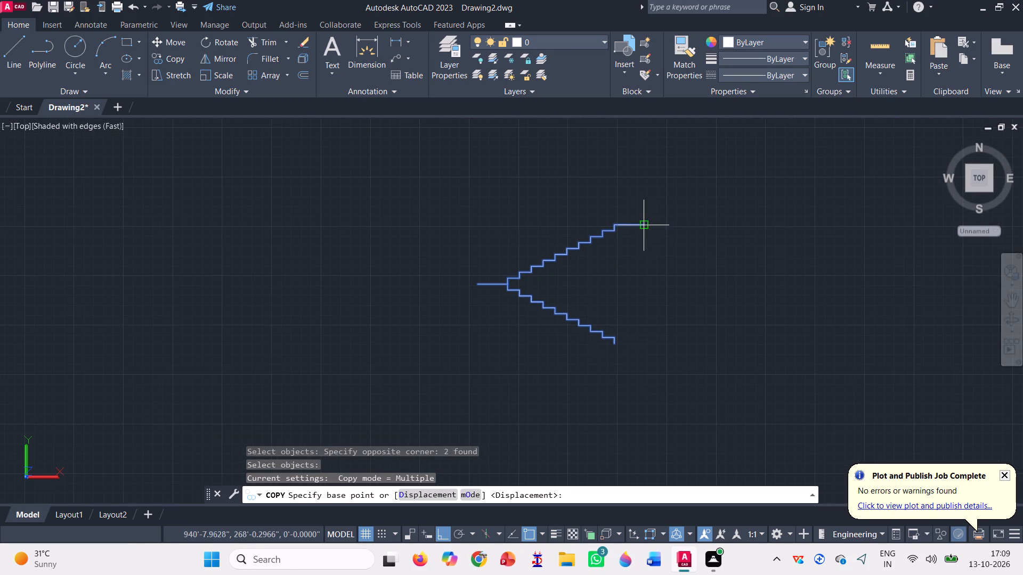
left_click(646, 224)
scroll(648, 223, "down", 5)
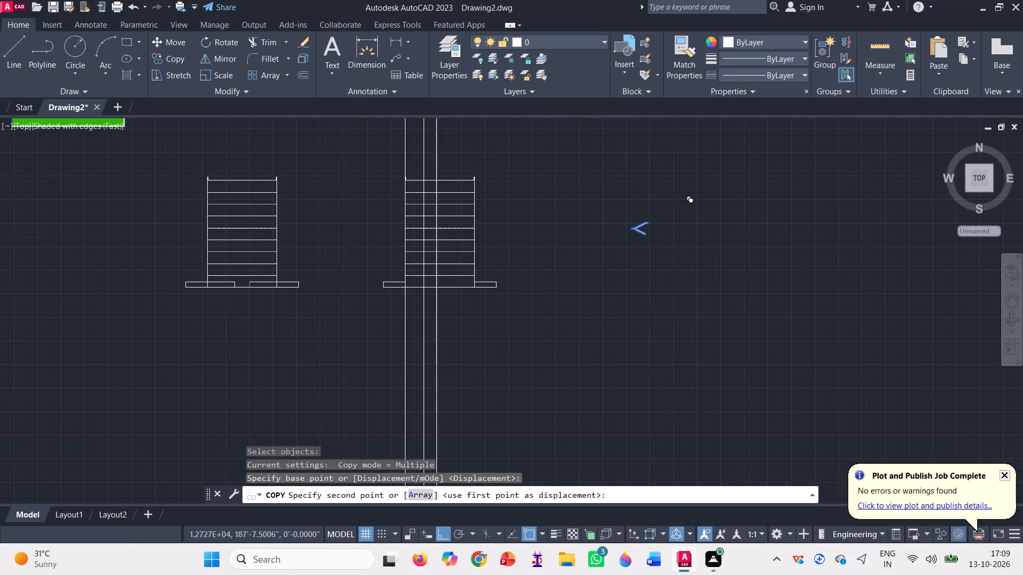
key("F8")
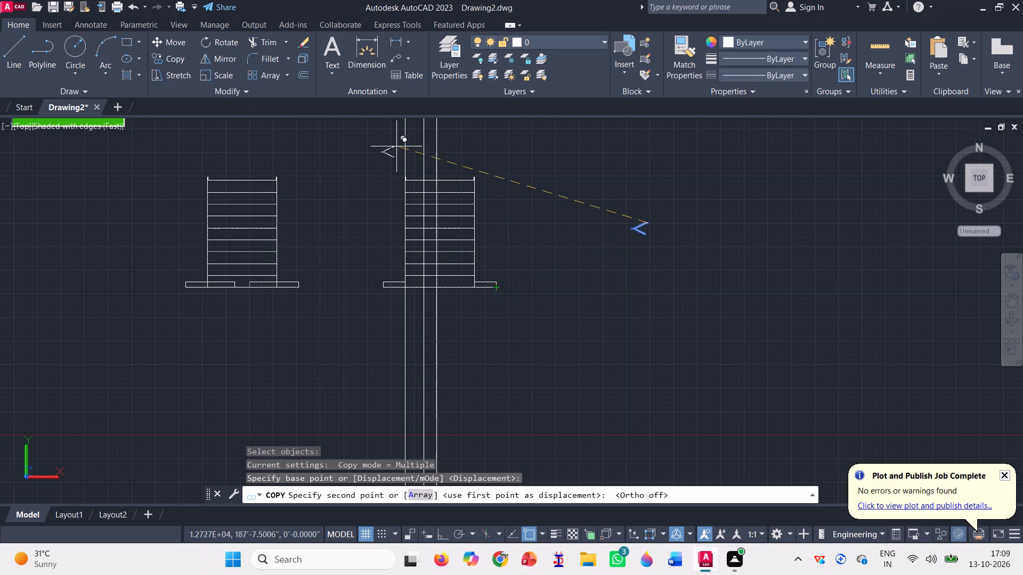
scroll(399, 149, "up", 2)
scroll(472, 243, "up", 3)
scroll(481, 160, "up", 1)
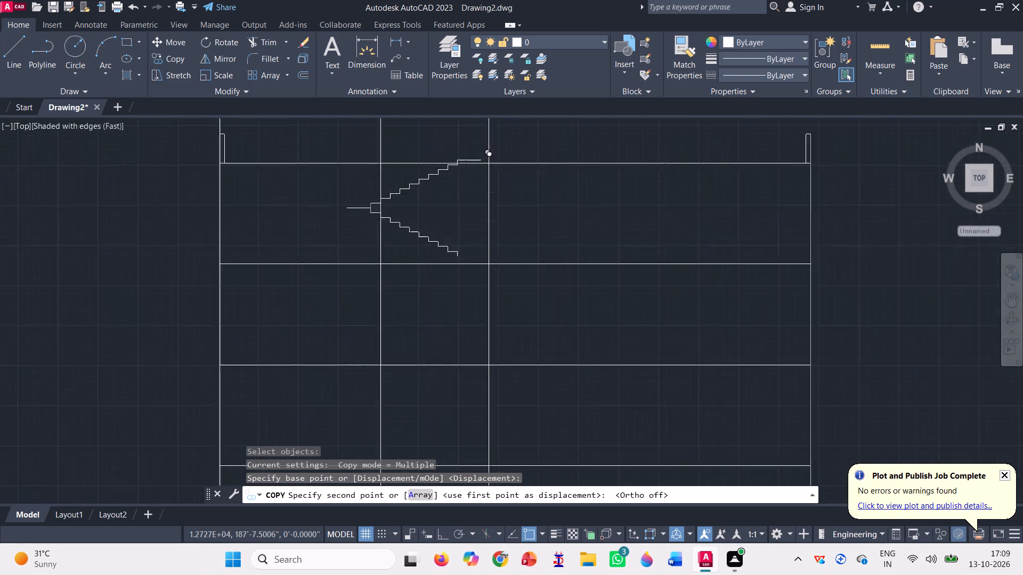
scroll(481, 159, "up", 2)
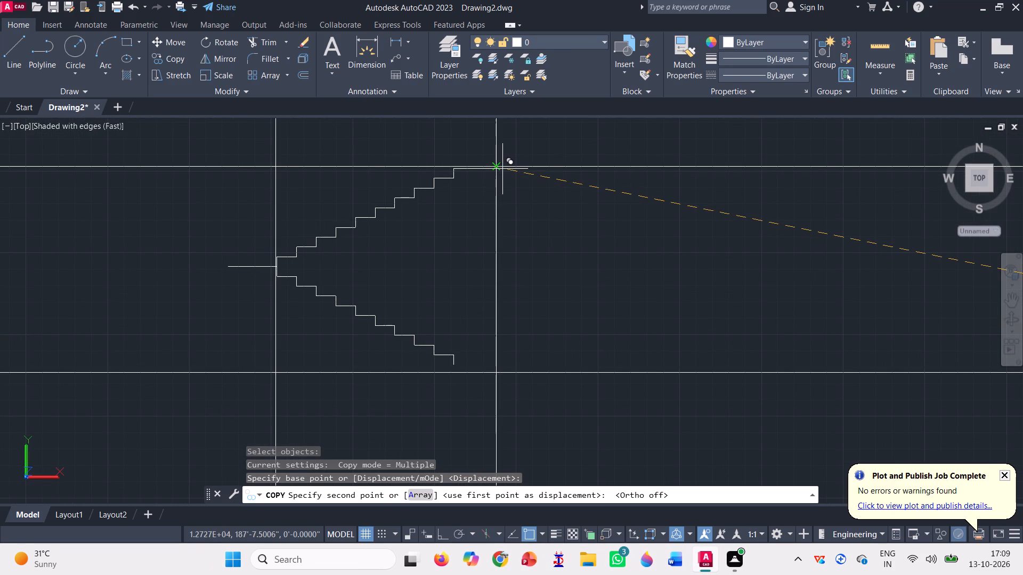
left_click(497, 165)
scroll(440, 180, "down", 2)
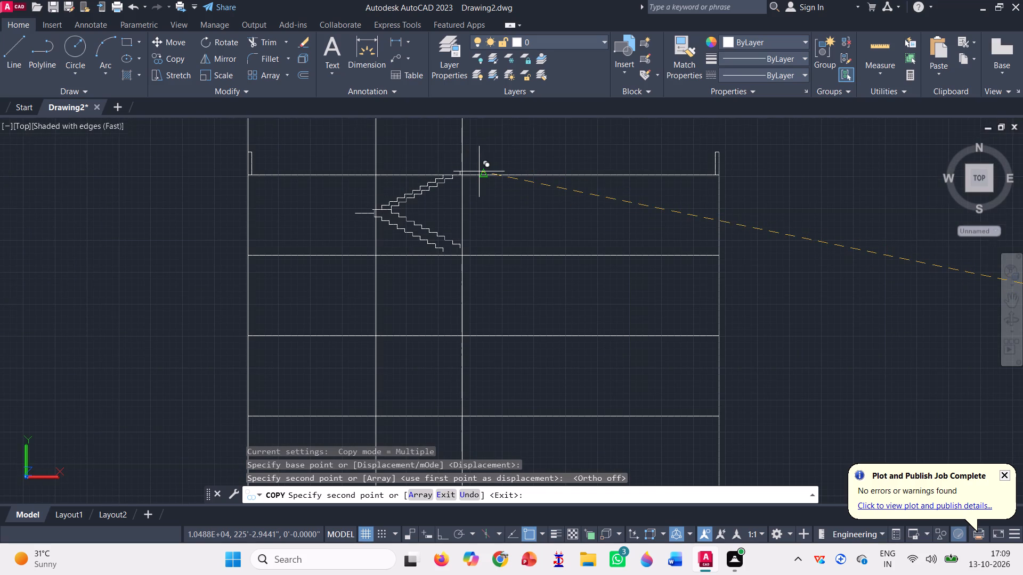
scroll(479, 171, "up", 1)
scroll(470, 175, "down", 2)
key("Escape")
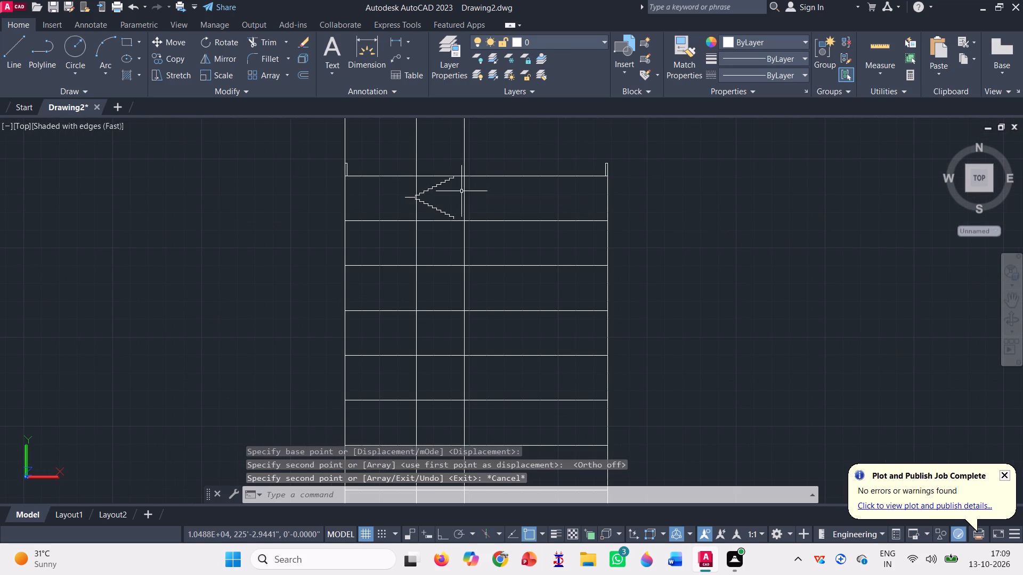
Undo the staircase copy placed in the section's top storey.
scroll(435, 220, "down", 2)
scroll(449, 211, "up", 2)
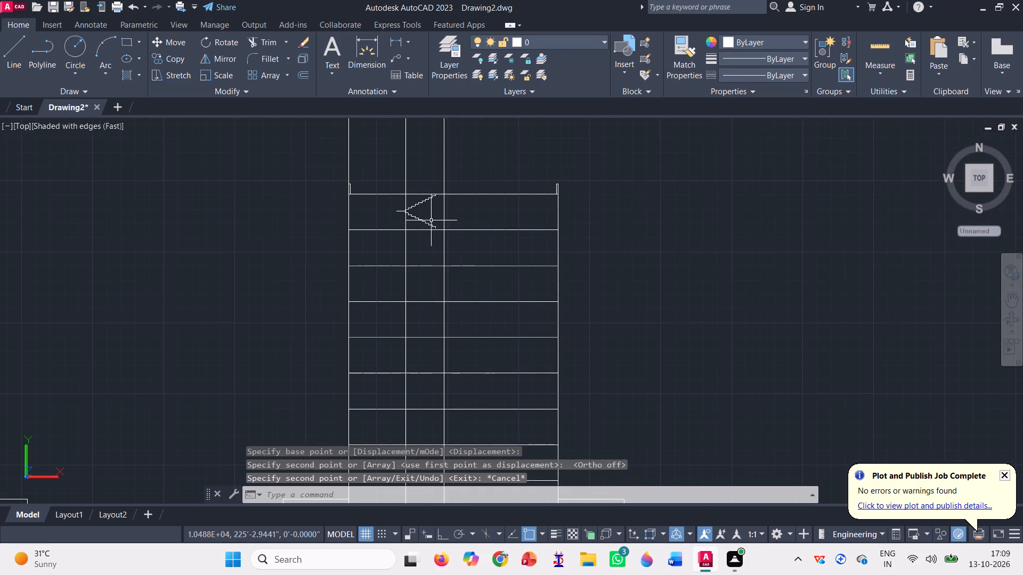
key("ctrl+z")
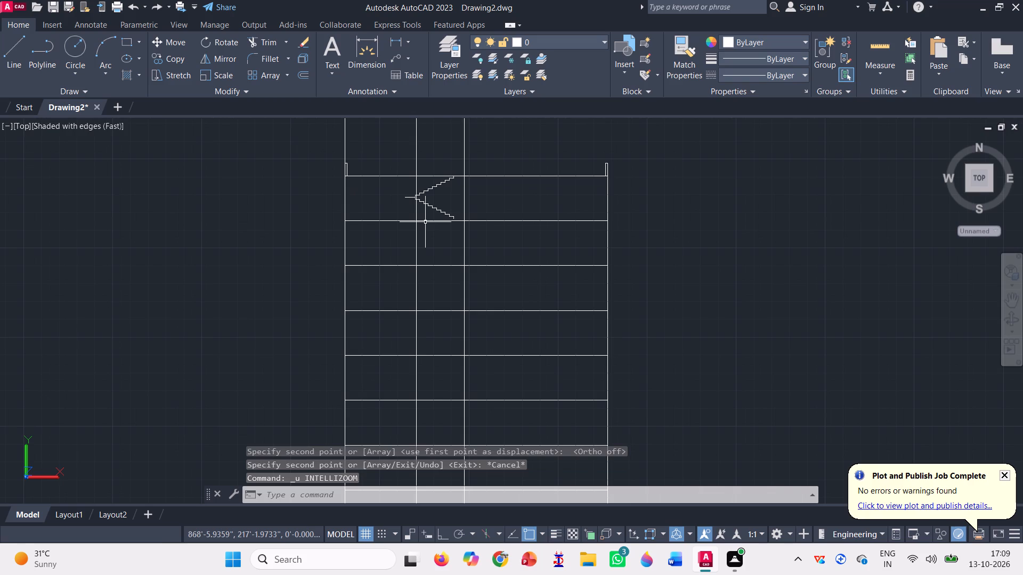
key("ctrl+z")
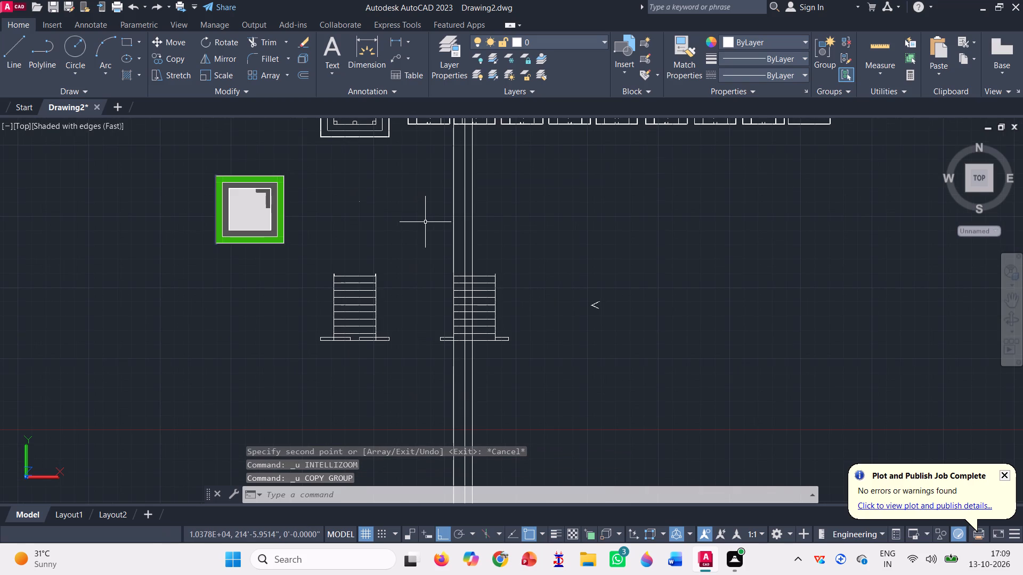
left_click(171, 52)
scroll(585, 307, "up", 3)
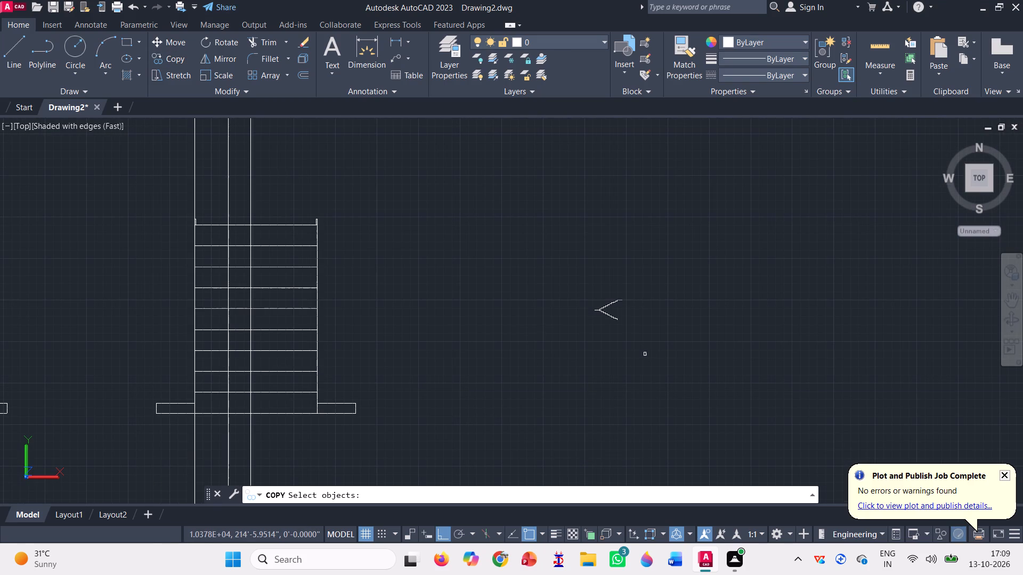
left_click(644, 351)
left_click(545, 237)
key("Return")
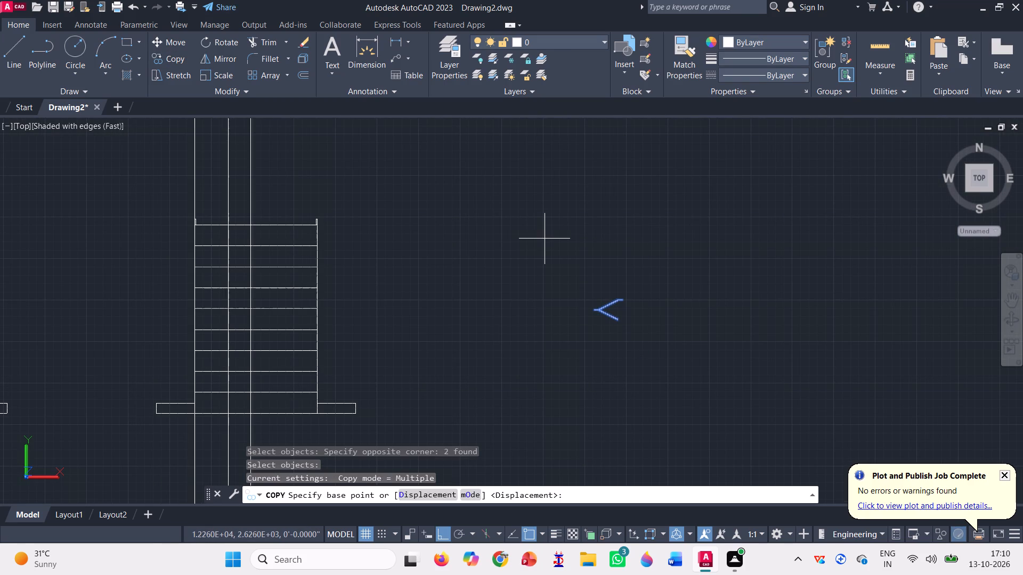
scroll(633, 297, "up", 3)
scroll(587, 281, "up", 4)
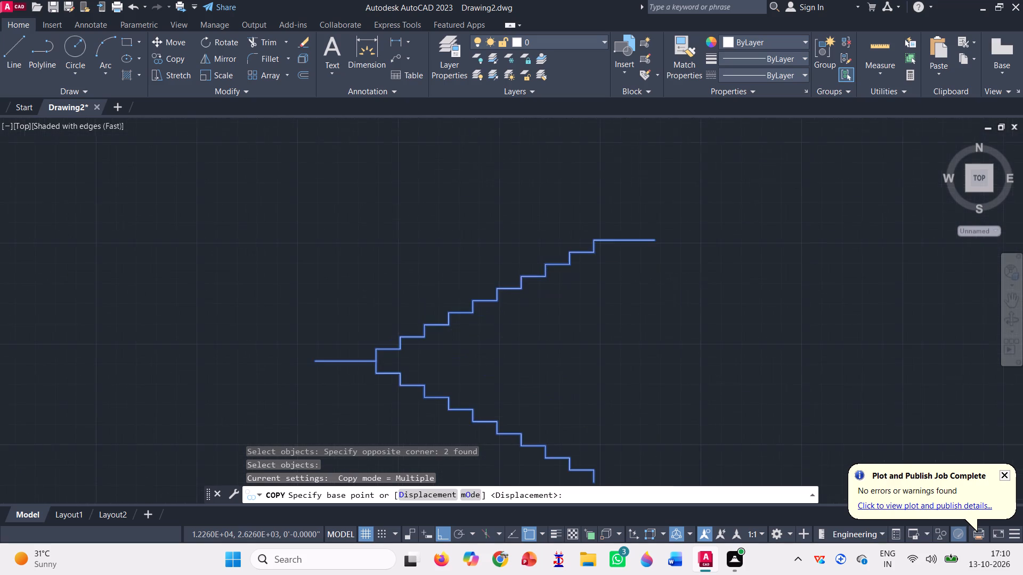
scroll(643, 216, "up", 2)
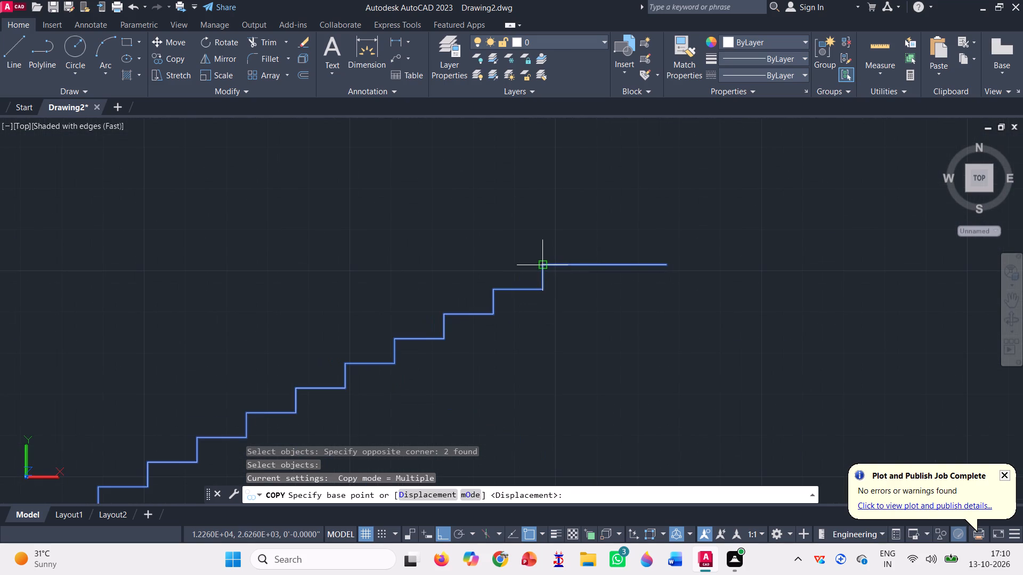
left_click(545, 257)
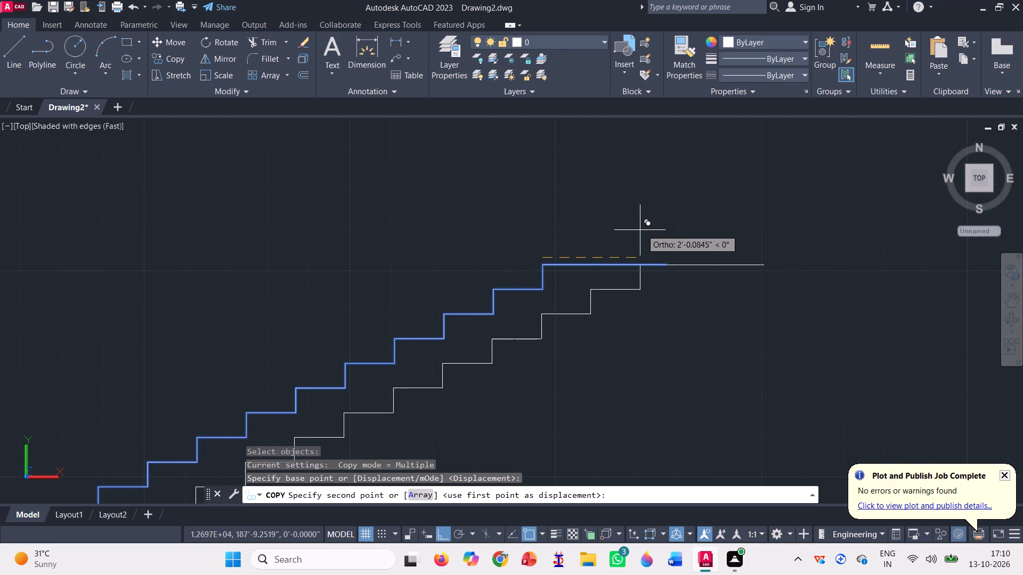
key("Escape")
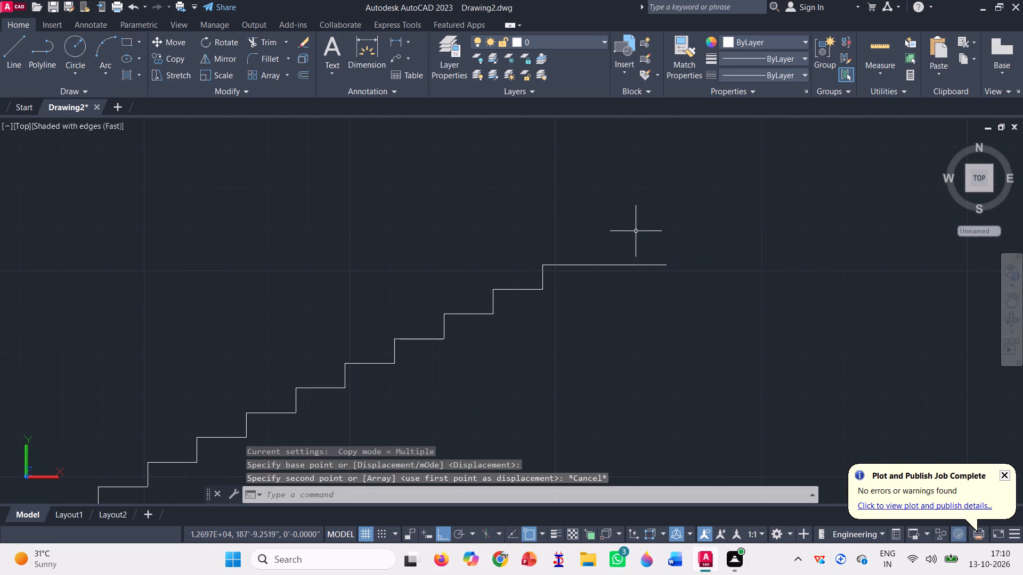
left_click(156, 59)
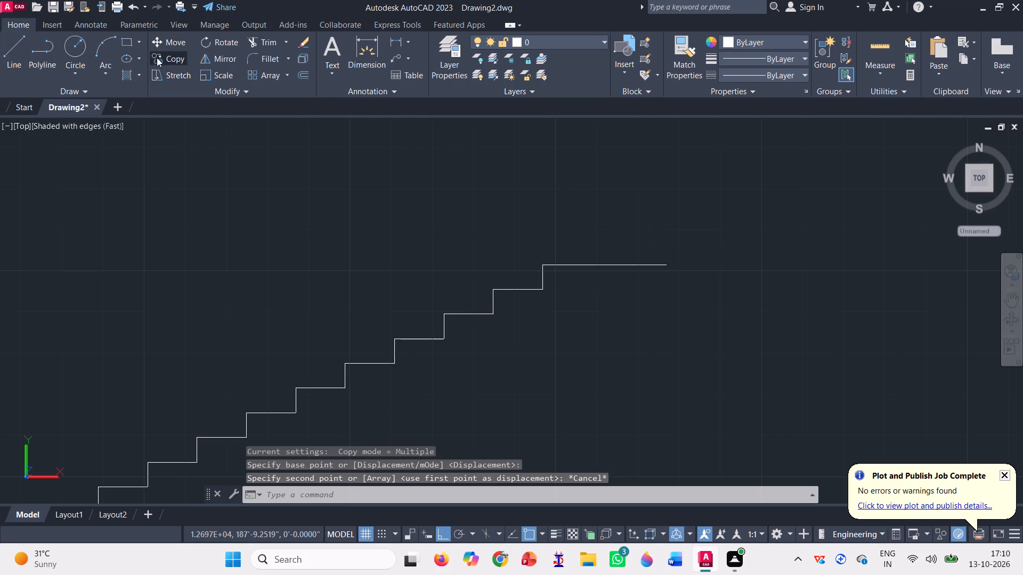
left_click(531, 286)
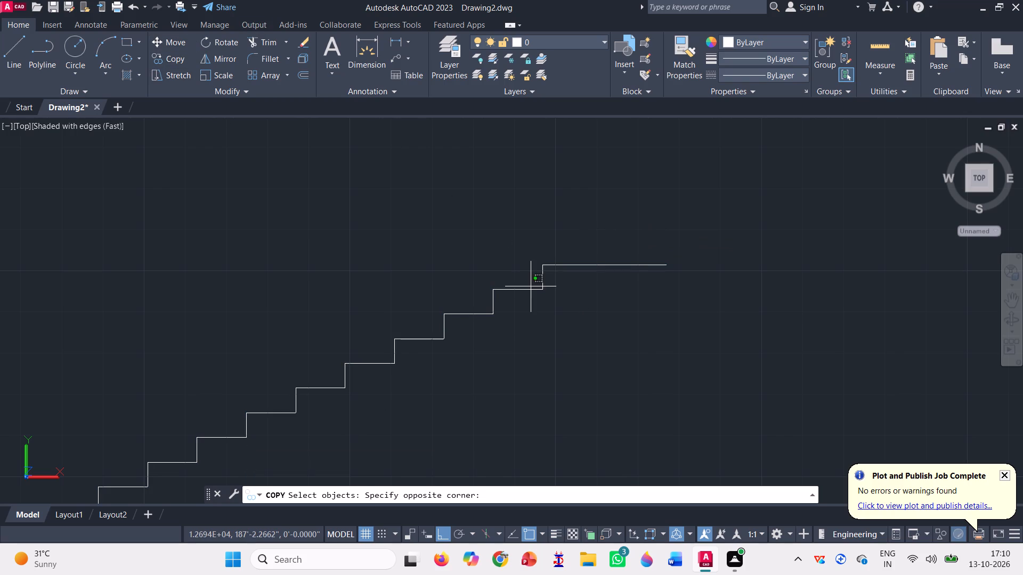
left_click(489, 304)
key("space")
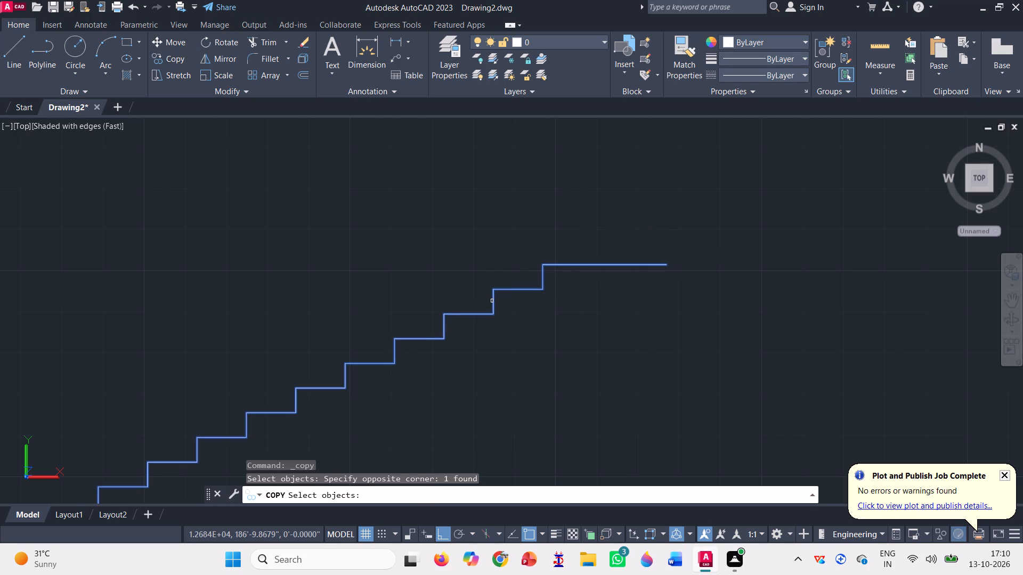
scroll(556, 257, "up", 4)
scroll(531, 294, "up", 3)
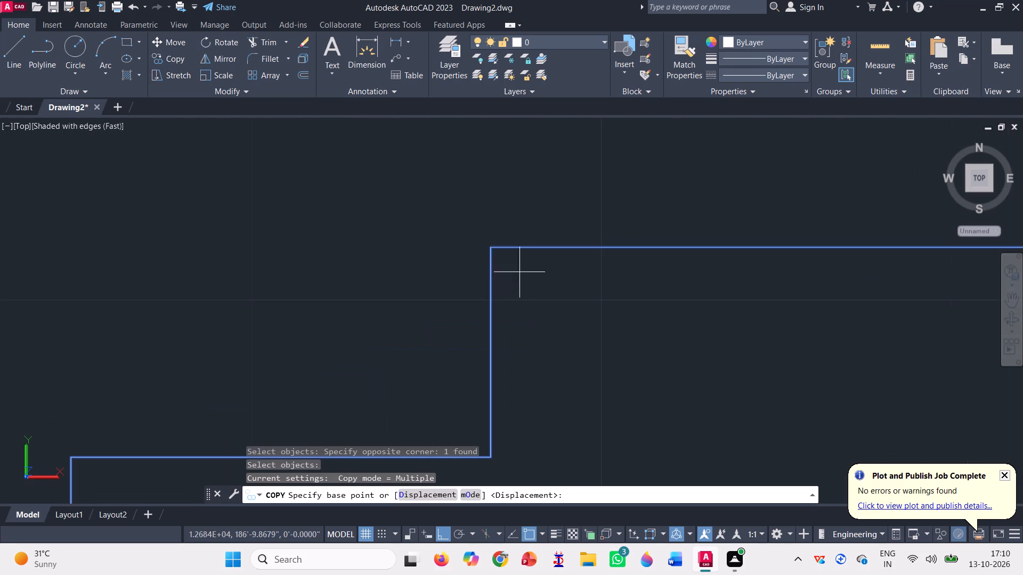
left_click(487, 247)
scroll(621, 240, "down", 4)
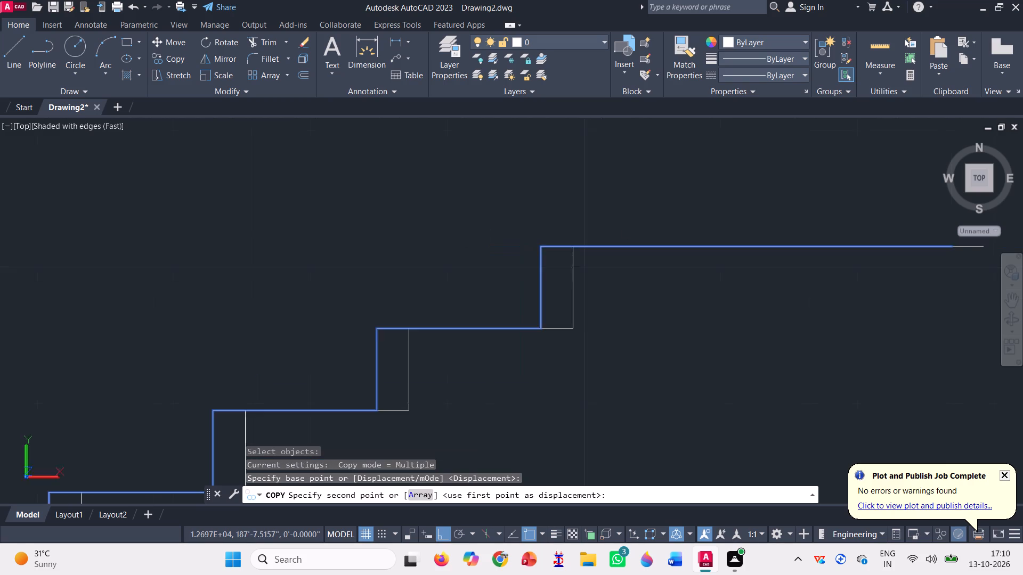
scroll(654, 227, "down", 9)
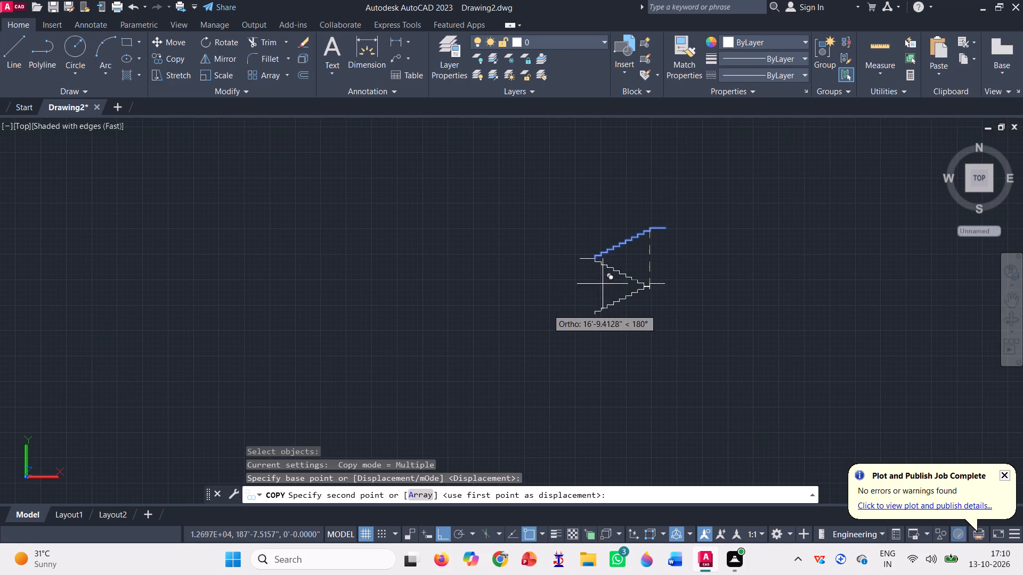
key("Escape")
Copy the mirrored two-flight staircase from its top riser's upper corner to where the rightmost construction line meets the section's second-storey ceiling line.
left_click(704, 345)
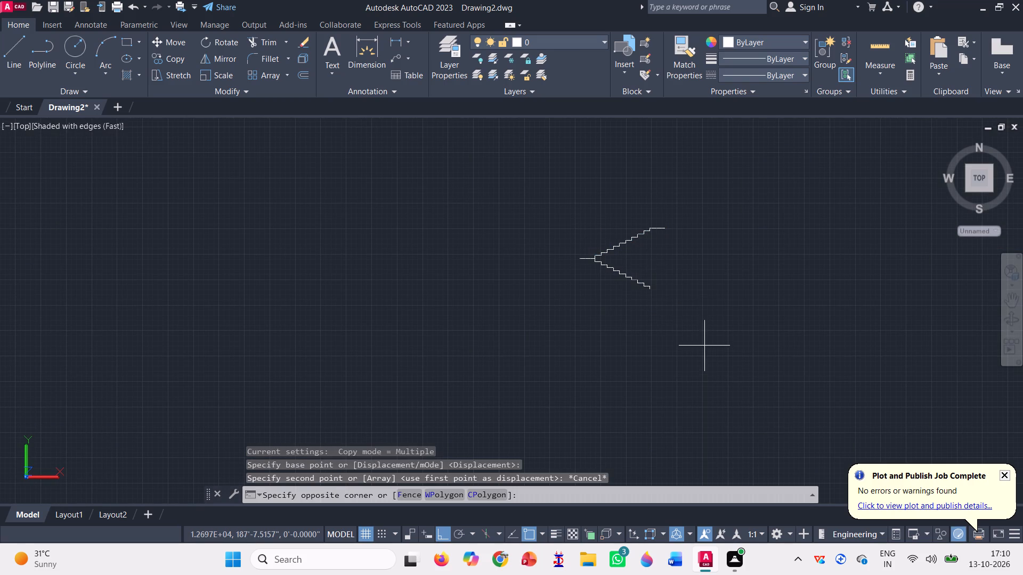
left_click(569, 209)
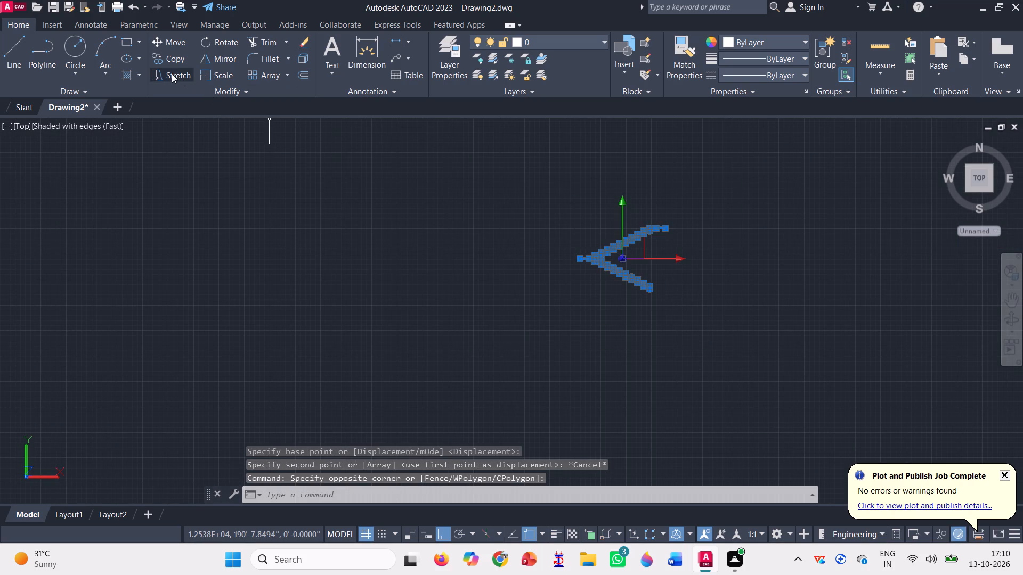
left_click(169, 55)
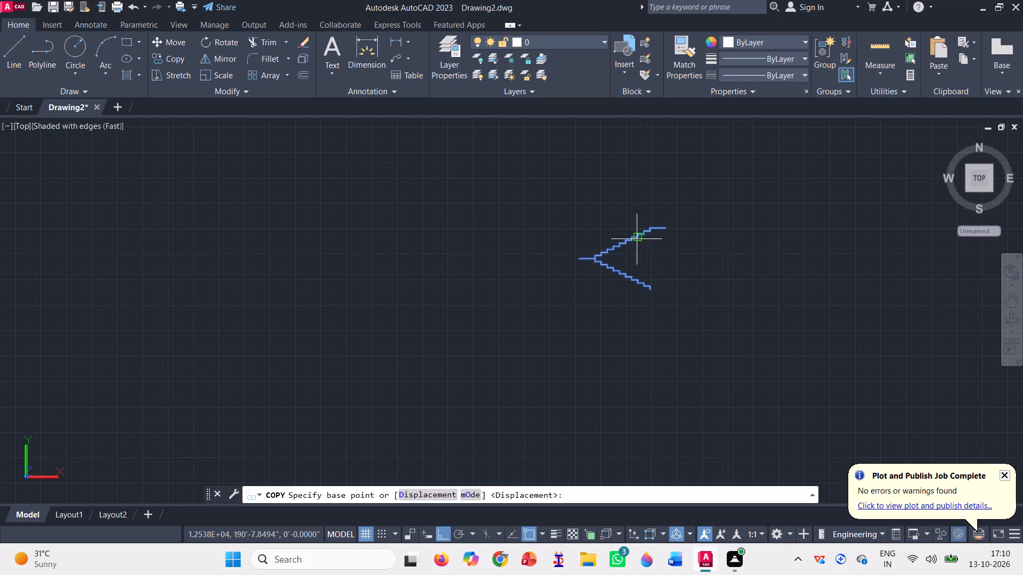
scroll(637, 239, "up", 3)
scroll(688, 189, "up", 3)
scroll(637, 275, "up", 3)
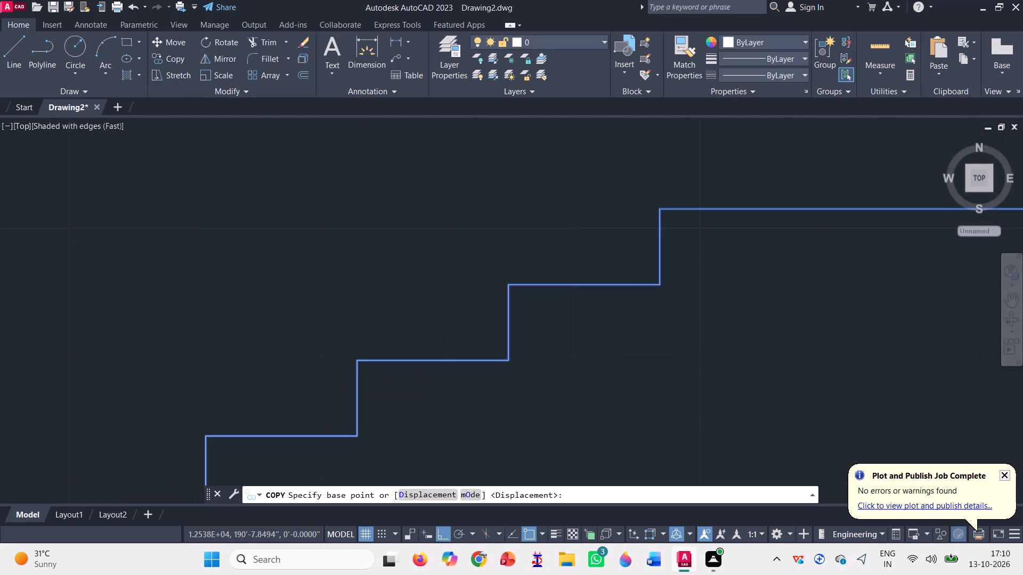
scroll(712, 176, "up", 2)
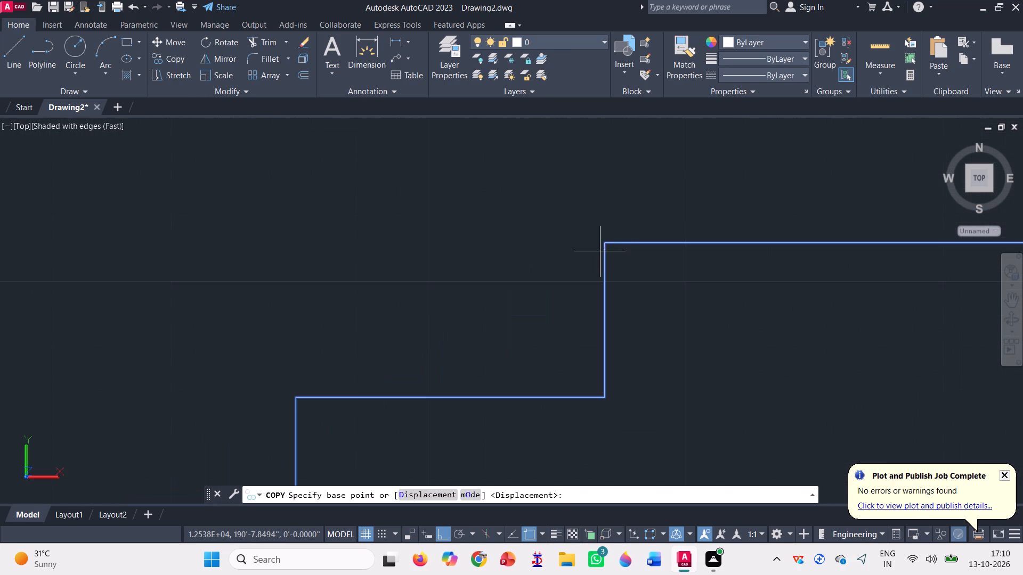
left_click(607, 244)
scroll(612, 224, "down", 5)
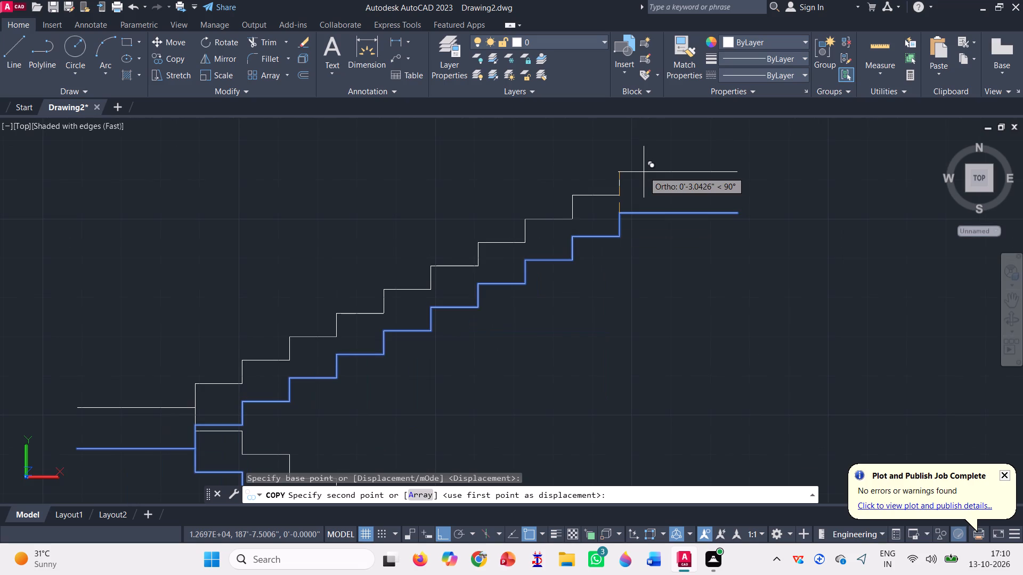
scroll(640, 173, "down", 5)
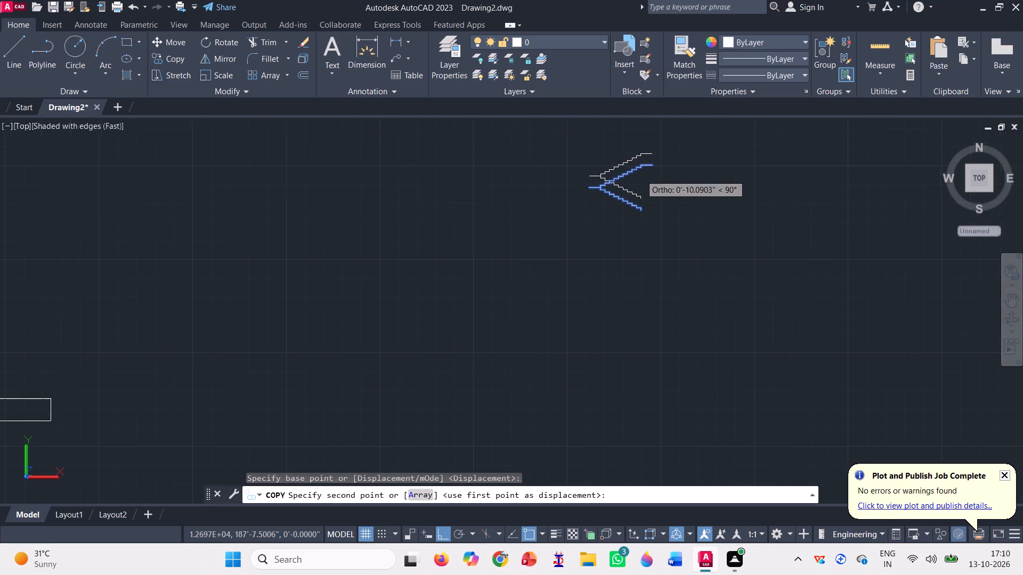
scroll(640, 278, "down", 2)
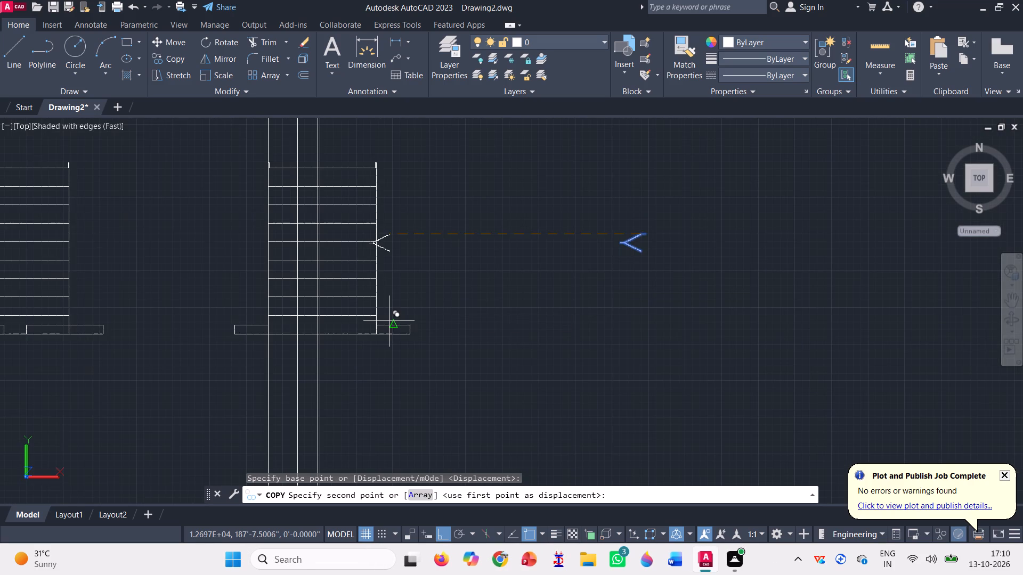
key("F8")
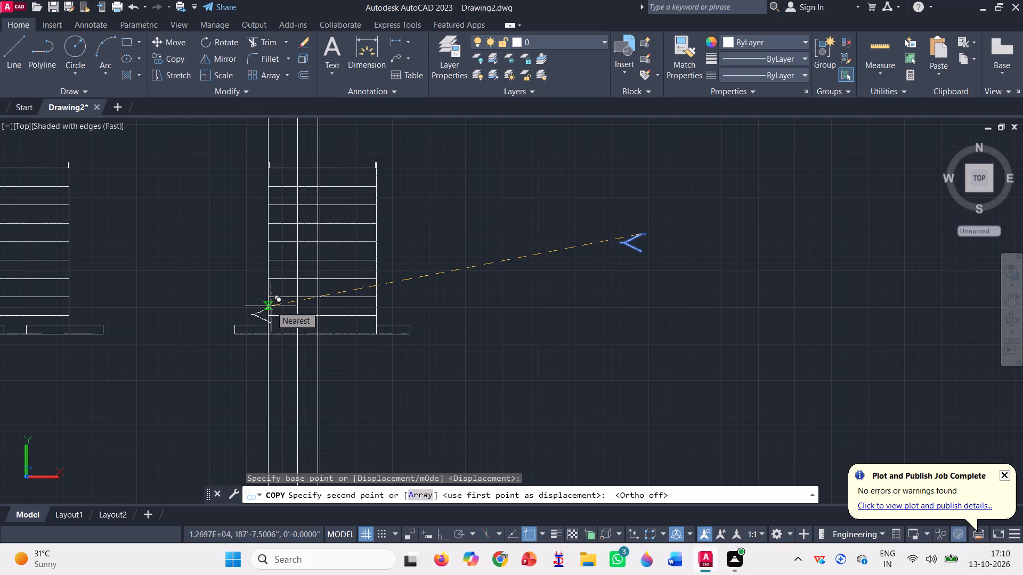
scroll(271, 306, "up", 3)
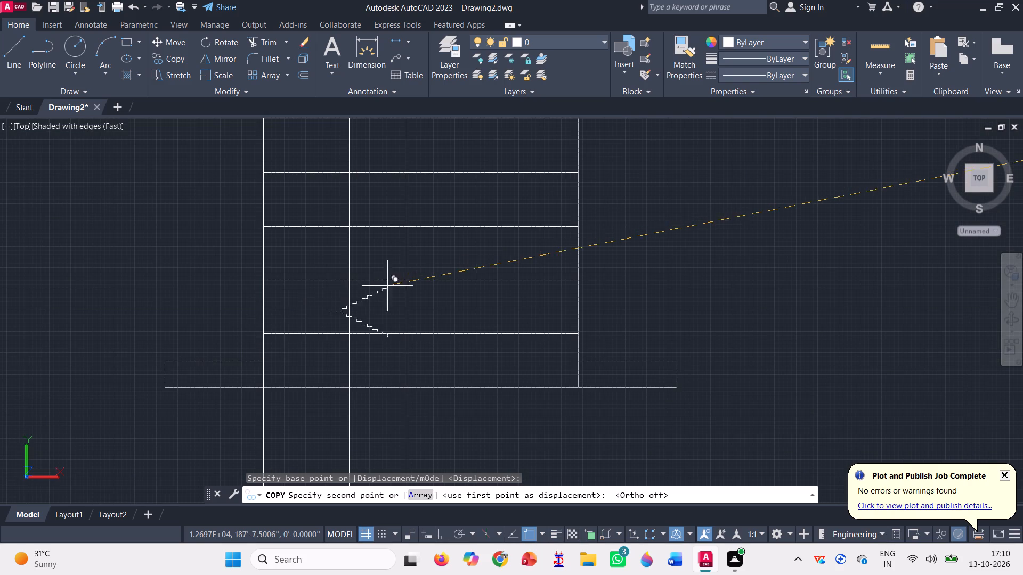
scroll(394, 284, "up", 5)
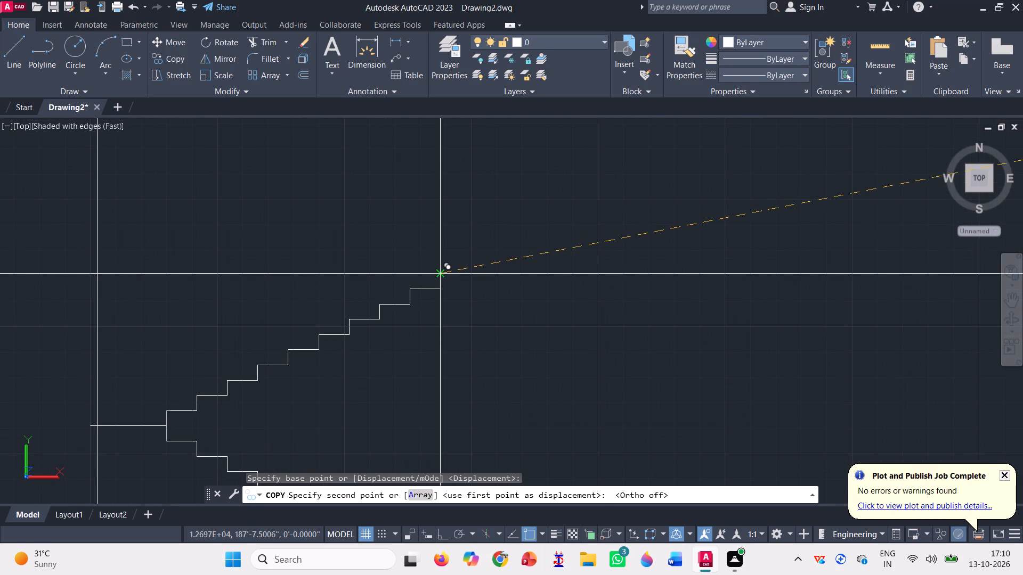
left_click(442, 269)
scroll(421, 274, "down", 3)
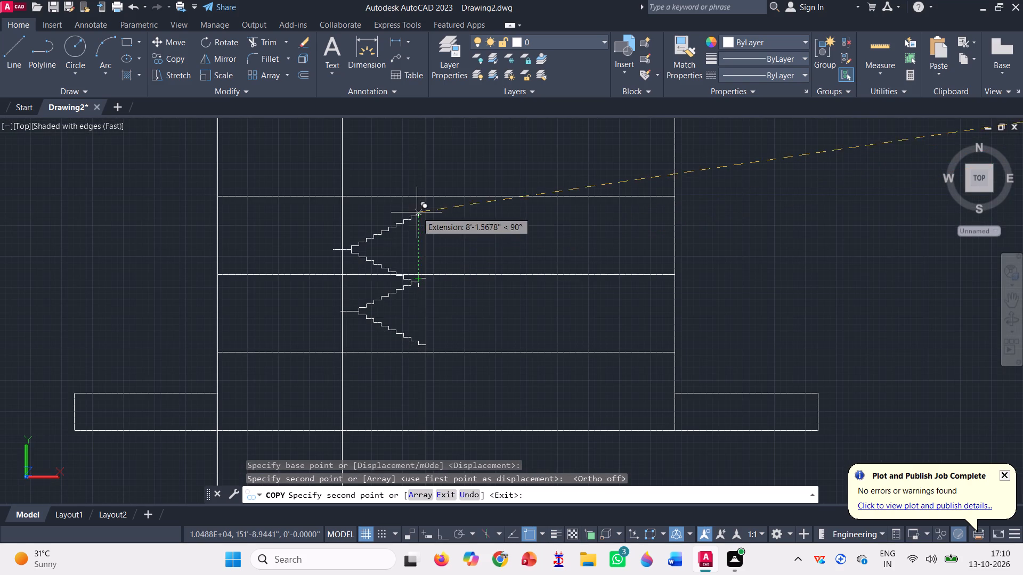
Place staircase copies in the section's first, third and fourth storeys, each aligned to the rightmost construction line at the floor line above.
scroll(391, 385, "up", 2)
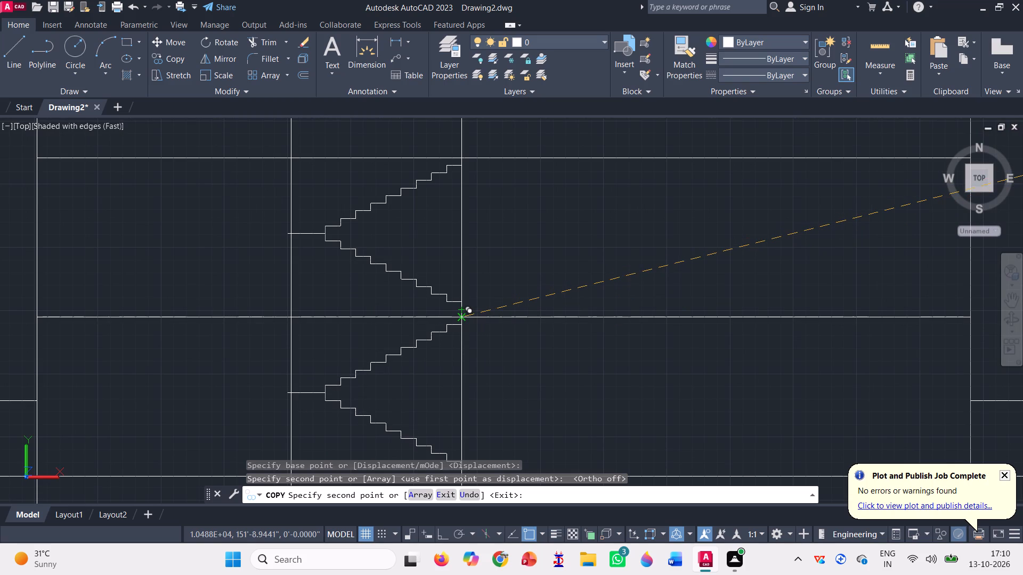
left_click(462, 317)
scroll(432, 347, "down", 2)
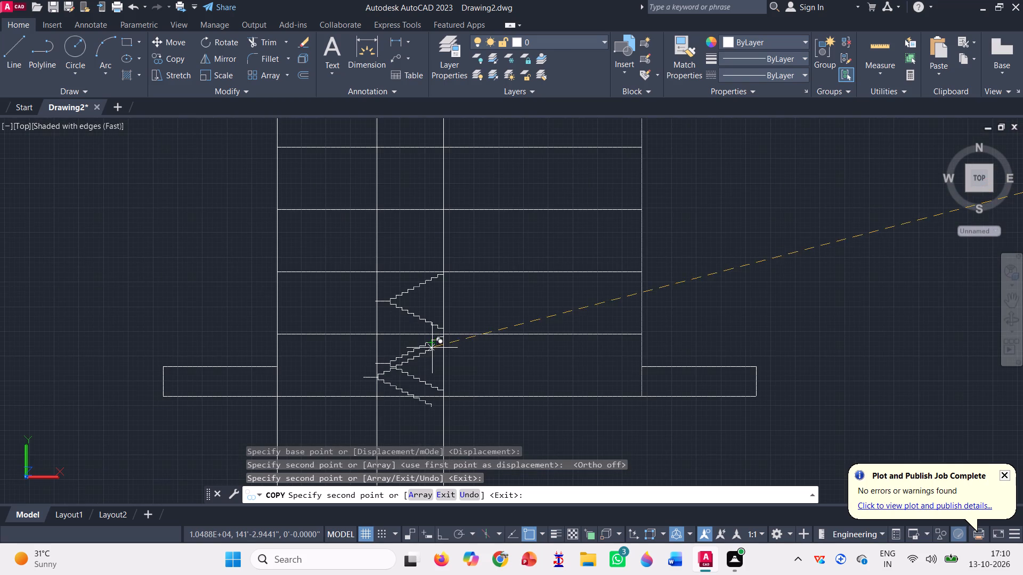
scroll(449, 213, "up", 3)
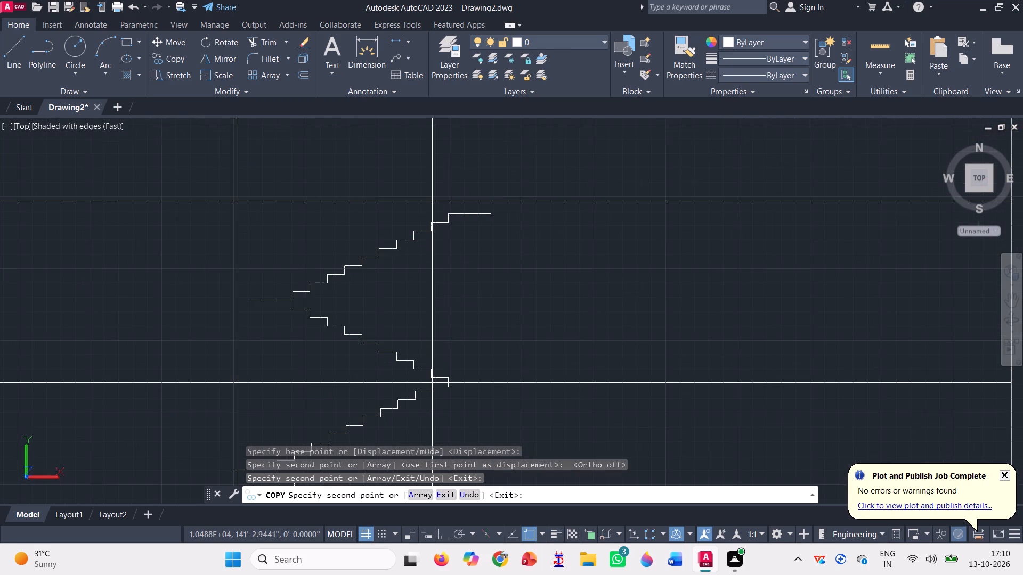
scroll(431, 199, "up", 1)
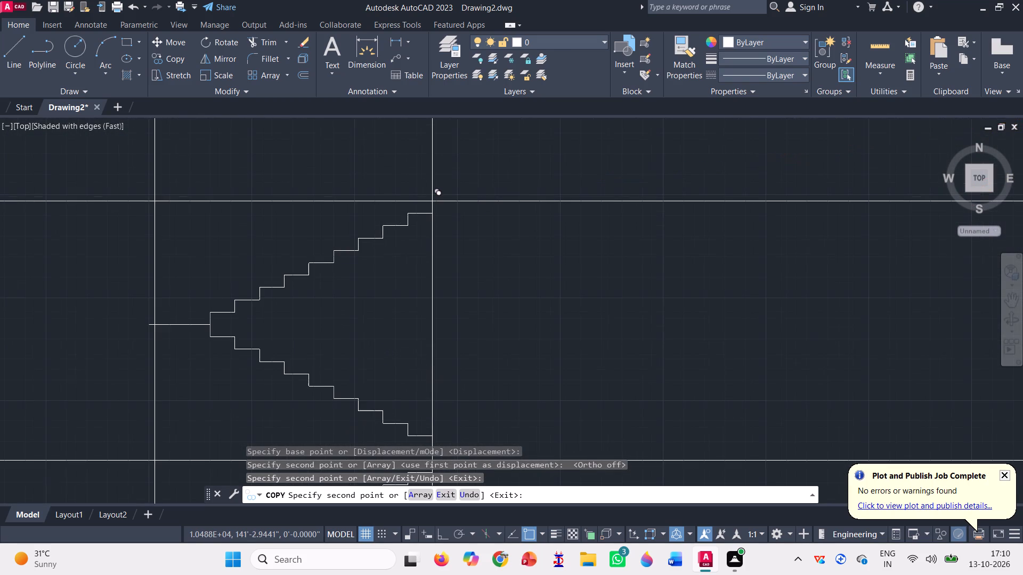
left_click(429, 199)
scroll(421, 203, "down", 2)
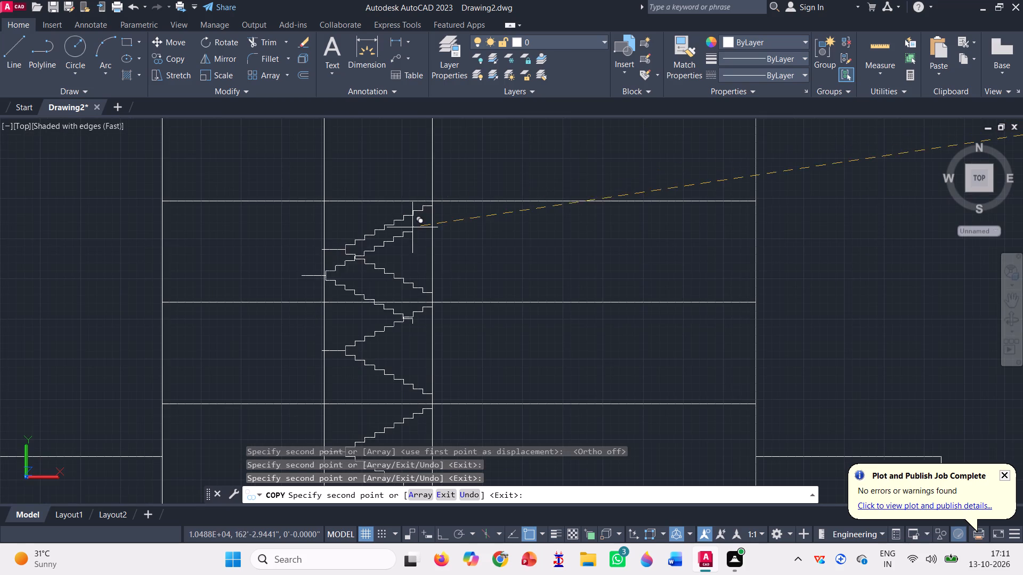
scroll(392, 287, "down", 1)
scroll(411, 150, "up", 2)
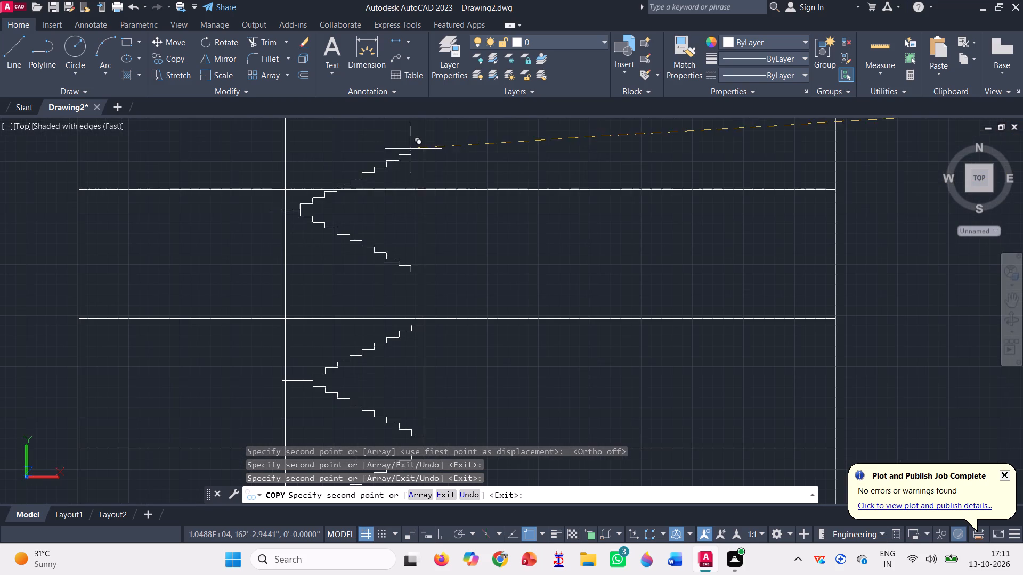
scroll(423, 196, "up", 2)
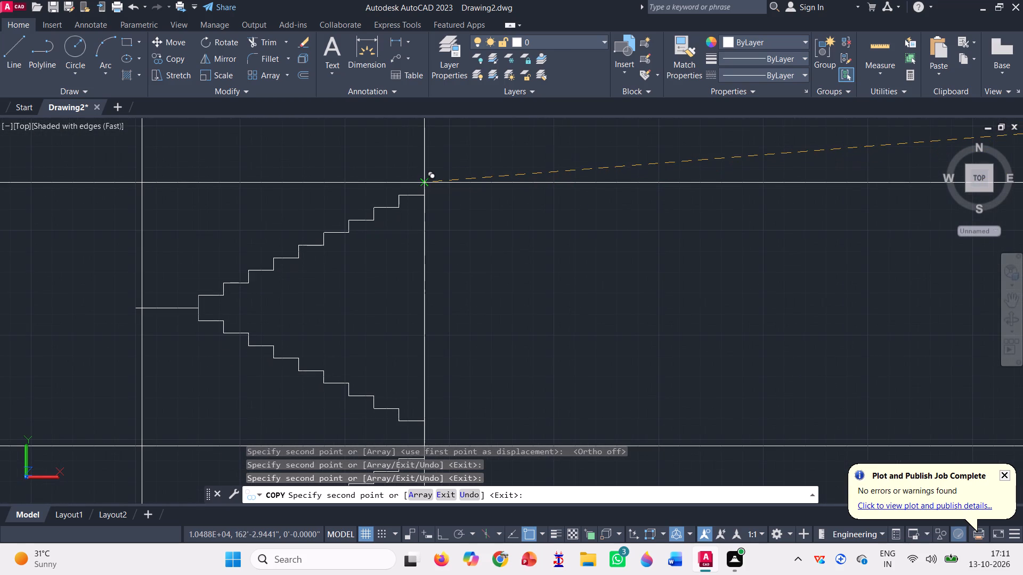
left_click(423, 182)
scroll(408, 241, "down", 3)
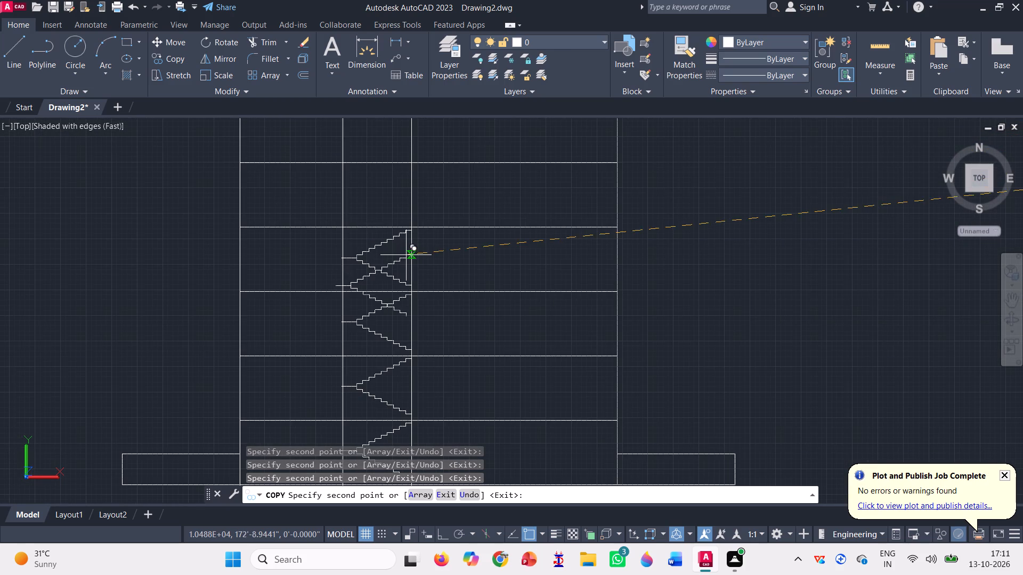
Place staircase copies in the section's fifth, sixth and seventh storeys, where the rightmost construction line meets each upper floor line.
scroll(410, 209, "up", 2)
scroll(410, 283, "down", 2)
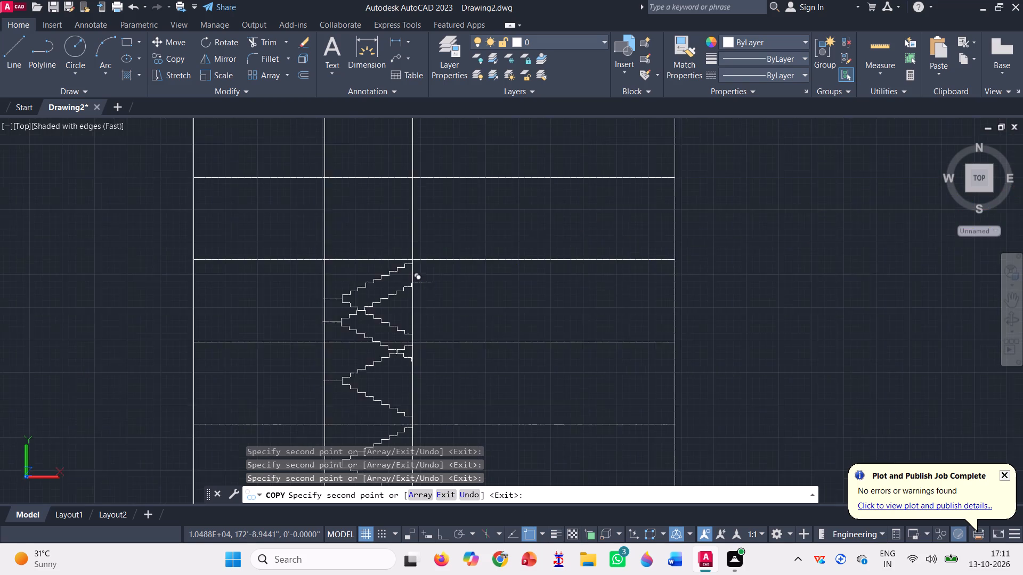
scroll(419, 223, "up", 3)
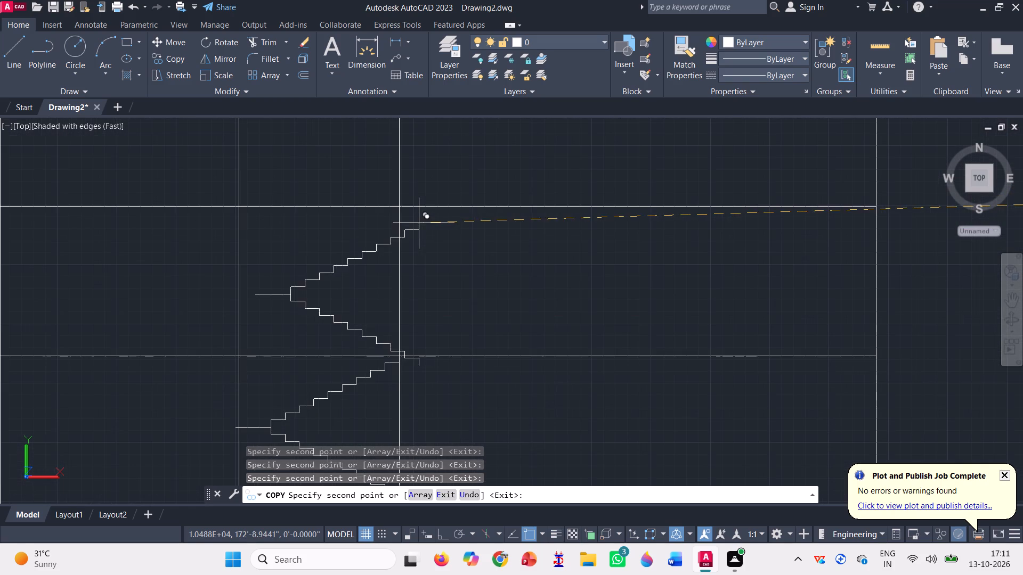
left_click(401, 205)
scroll(414, 289, "down", 3)
scroll(421, 223, "up", 3)
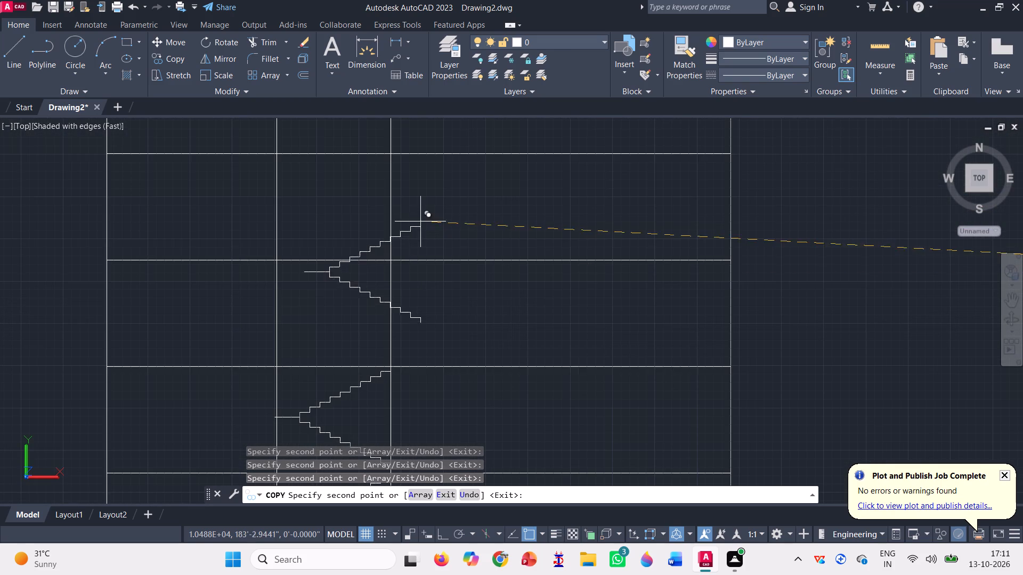
left_click(389, 257)
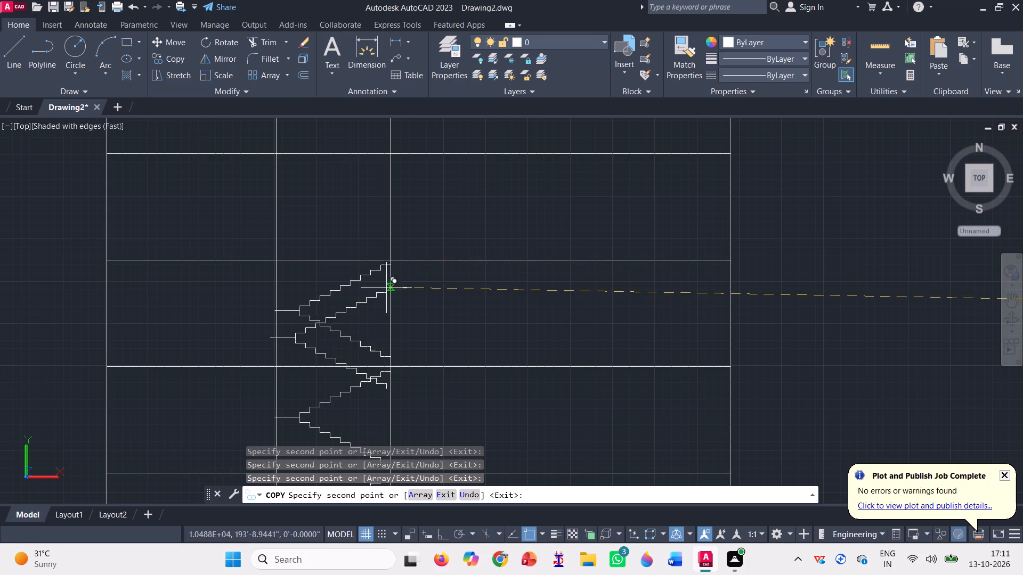
scroll(386, 289, "down", 3)
scroll(392, 242, "up", 3)
scroll(372, 283, "up", 2)
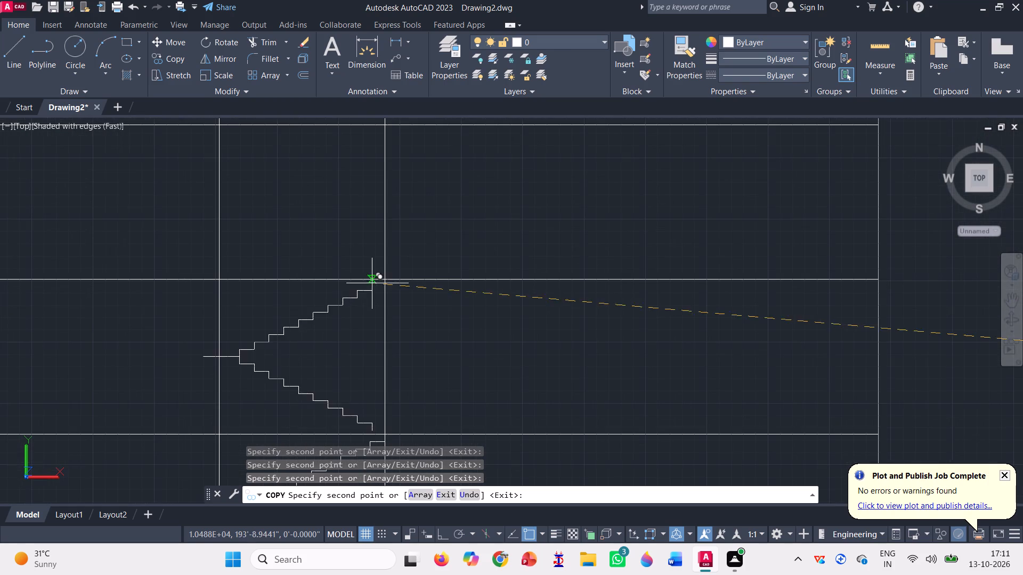
left_click(387, 277)
scroll(380, 301, "down", 2)
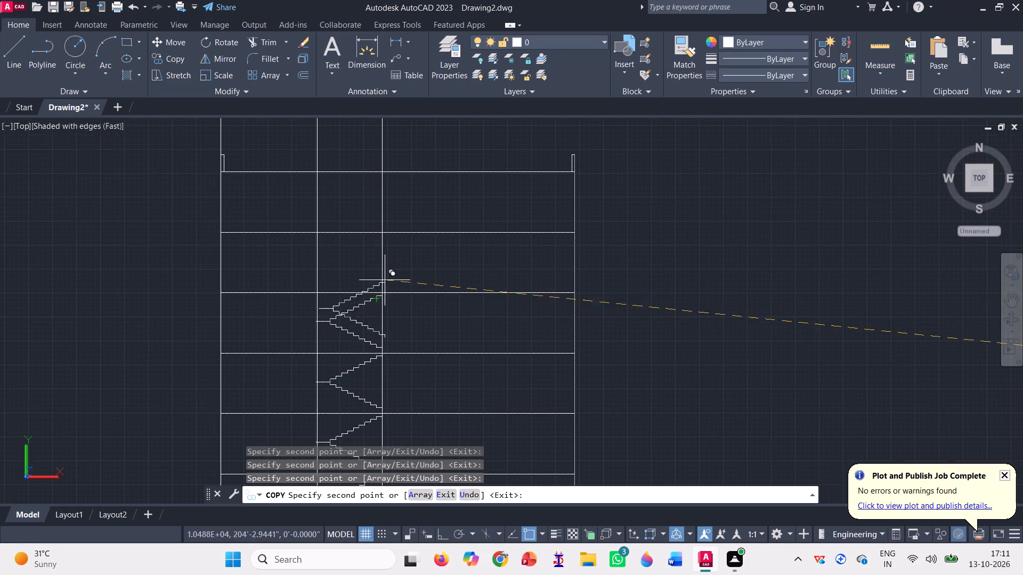
Place staircase copies in the section's eighth and top storeys, the last meeting the roof line at the rightmost construction line.
scroll(386, 239, "up", 3)
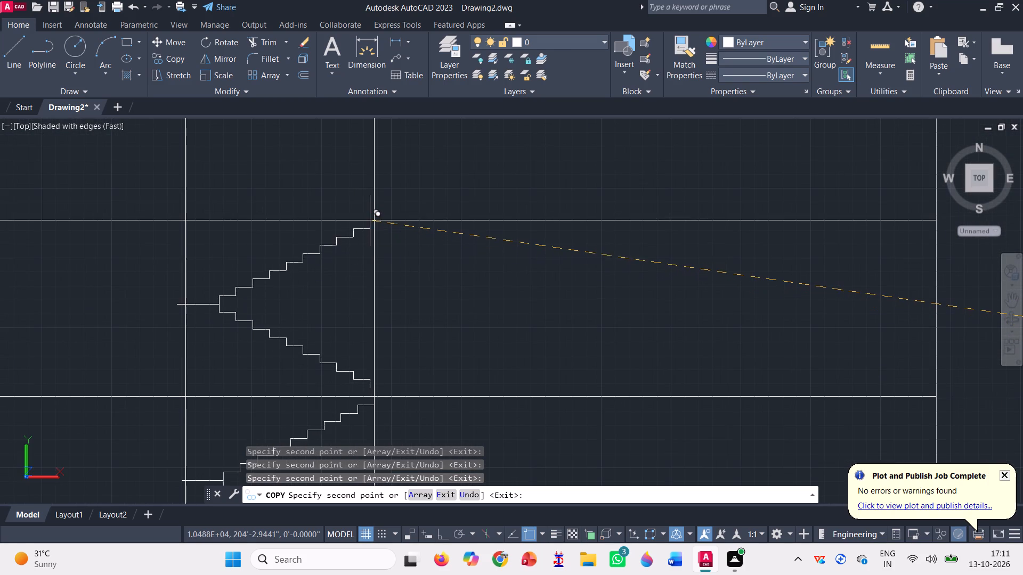
left_click(372, 218)
scroll(387, 299, "down", 3)
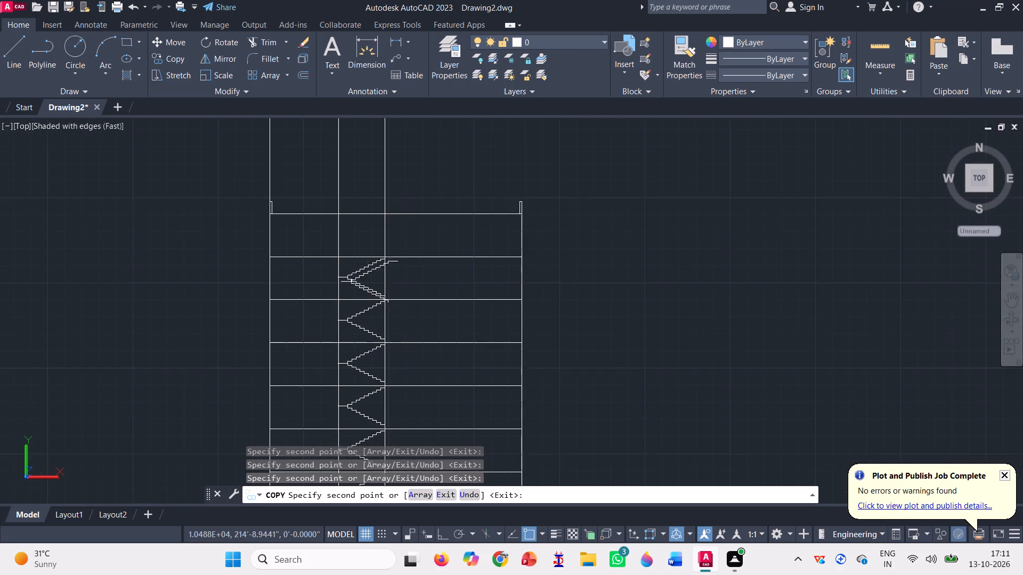
scroll(391, 211, "up", 3)
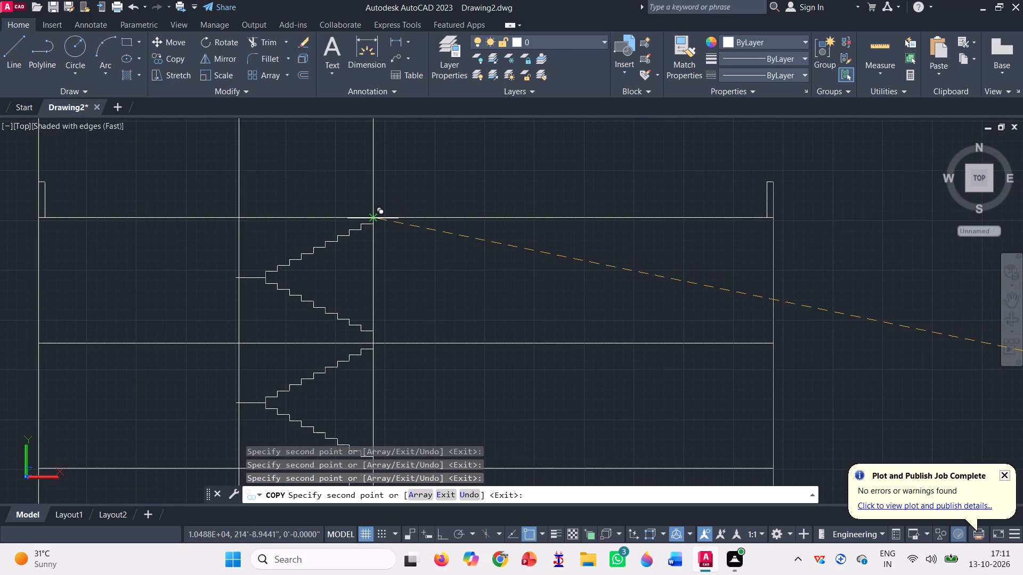
left_click(371, 216)
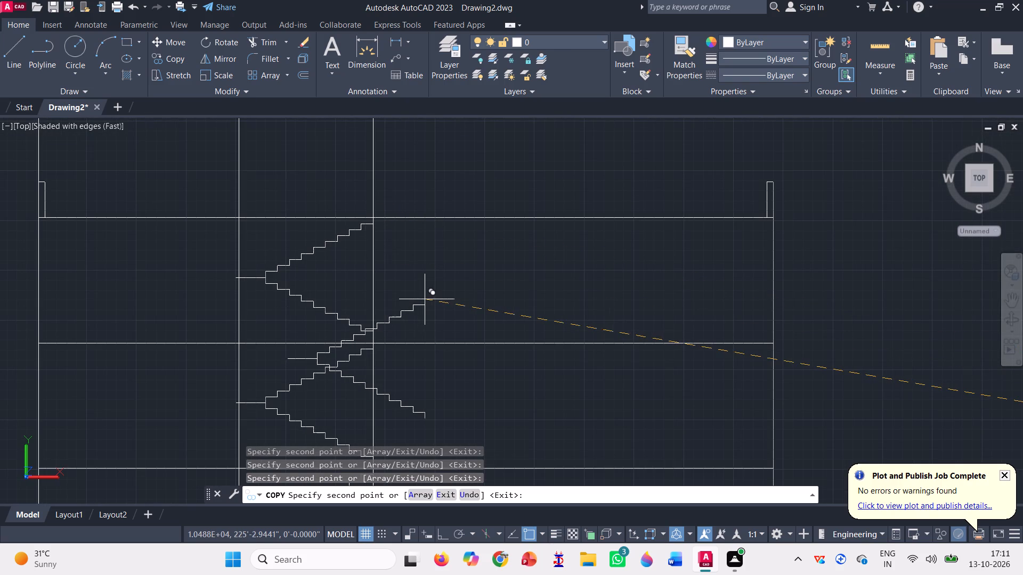
Place one more staircase copy above the roof line, its top riser on the rightmost construction line, and finish copying.
scroll(374, 137, "up", 2)
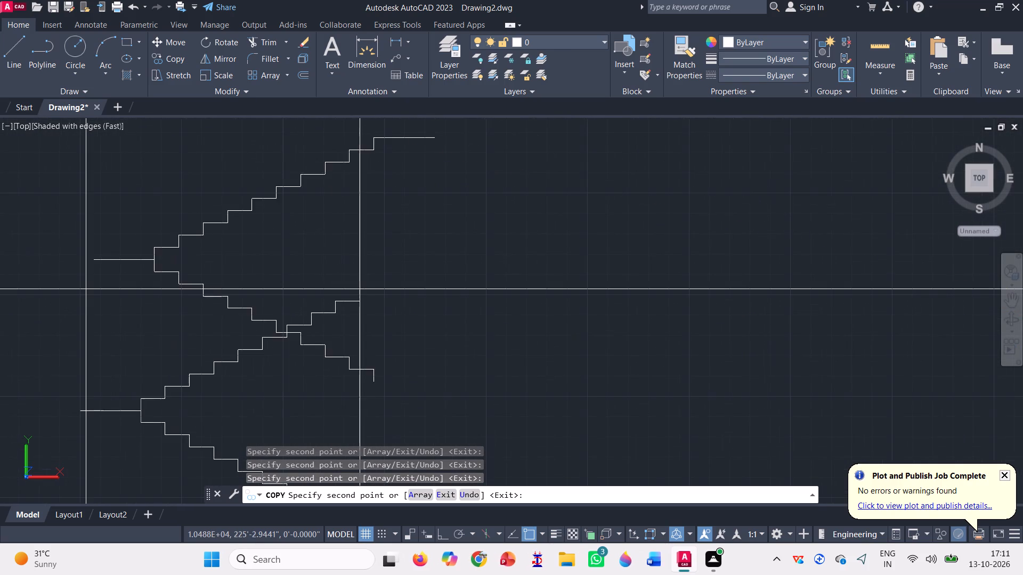
scroll(372, 169, "down", 1)
scroll(367, 215, "down", 1)
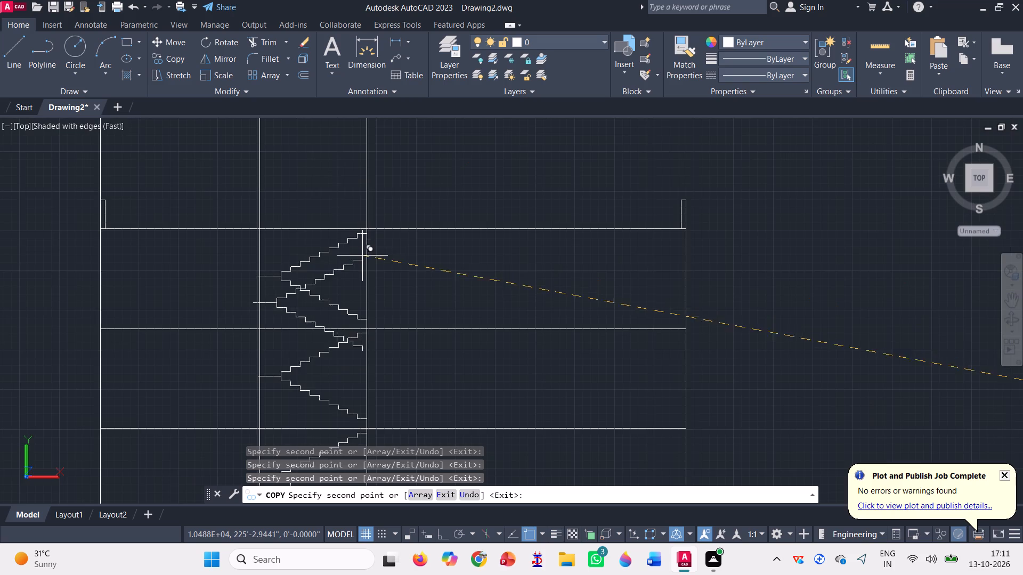
scroll(363, 262, "down", 1)
scroll(355, 151, "up", 2)
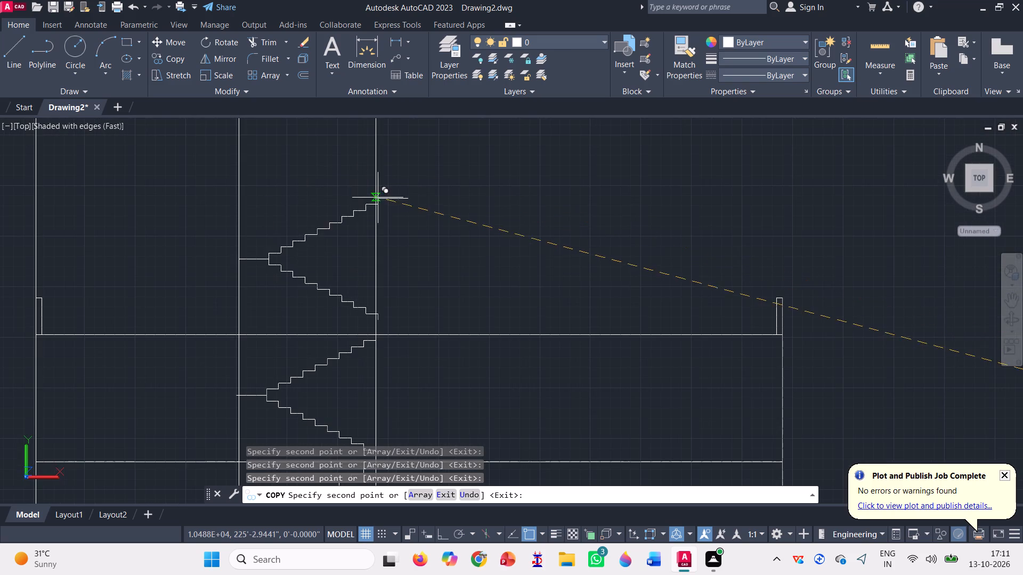
scroll(378, 196, "up", 2)
scroll(372, 187, "down", 1)
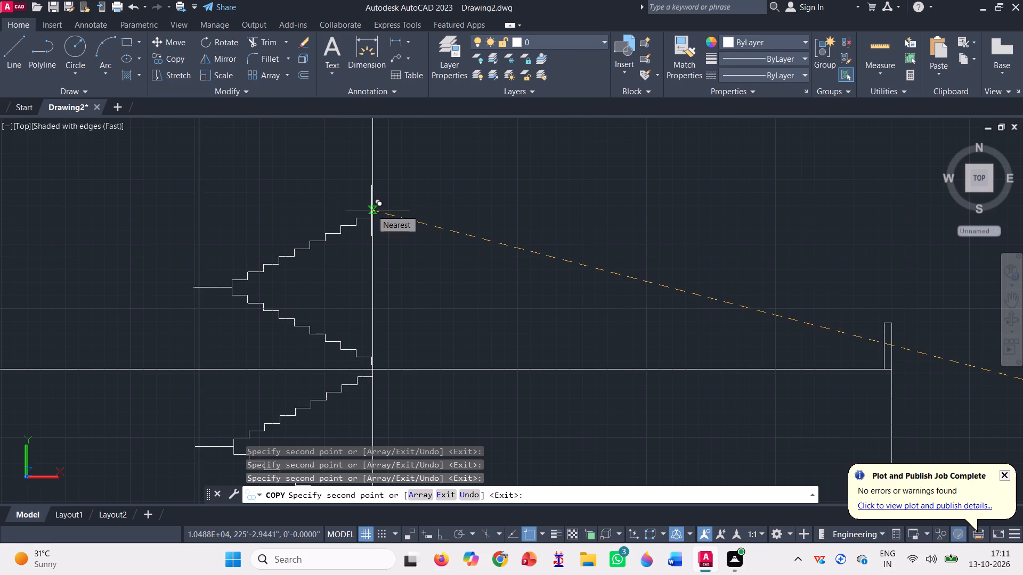
left_click(371, 210)
scroll(374, 219, "down", 5)
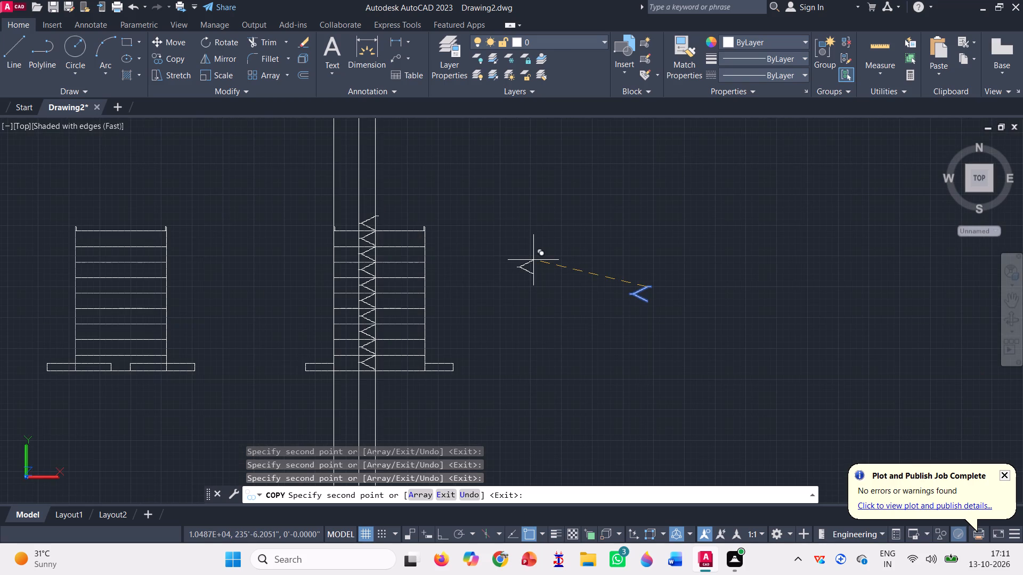
key("Escape")
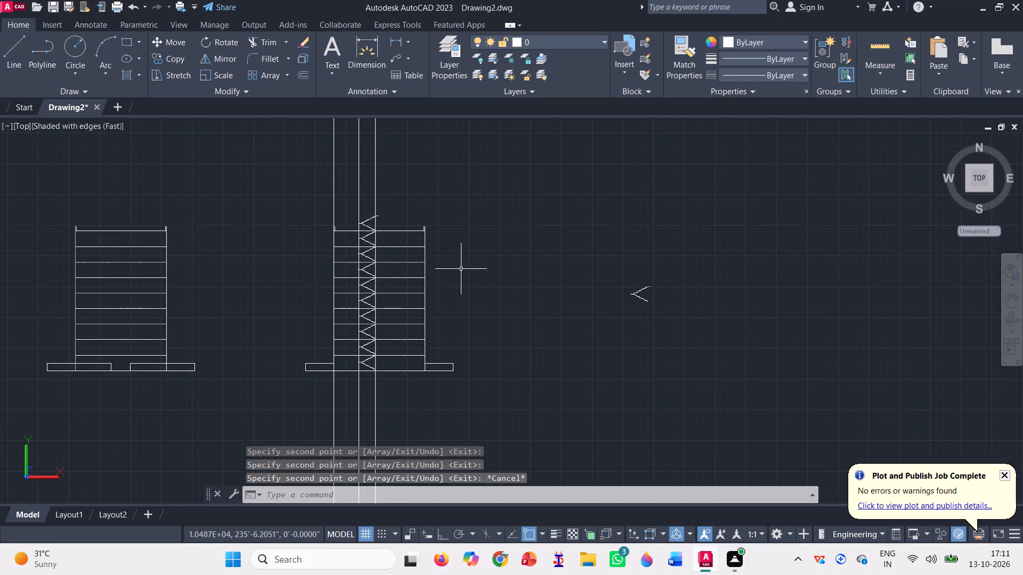
Trim the upper landing line of the above-roof staircase where it extends past the rightmost construction line.
left_click(259, 43)
scroll(393, 178, "up", 3)
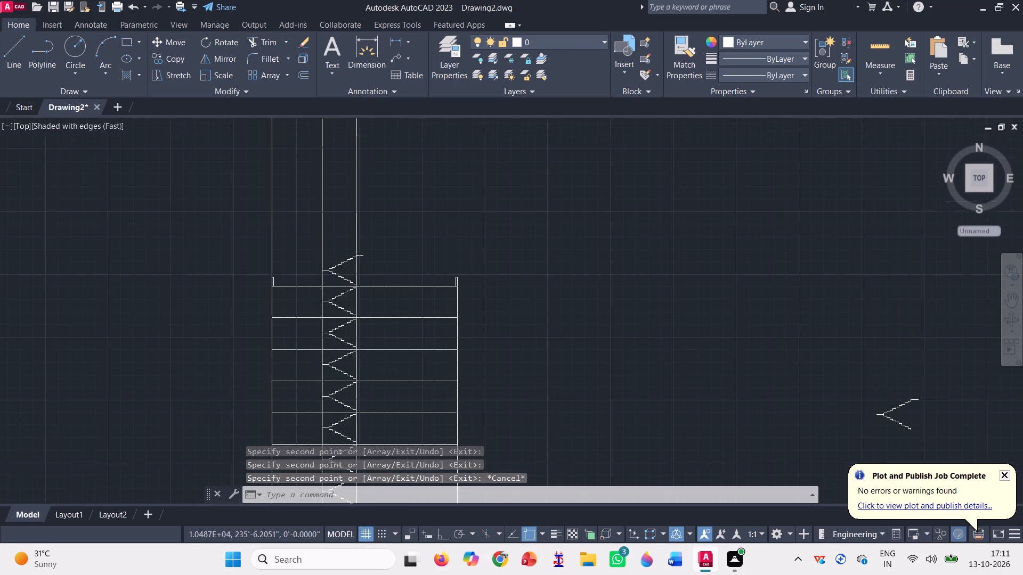
scroll(347, 253, "up", 6)
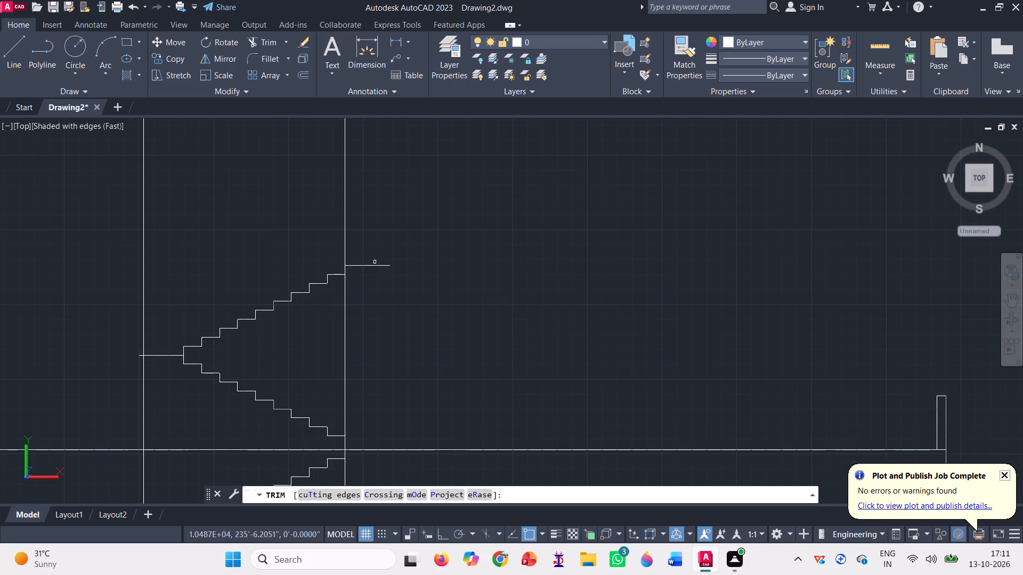
left_click(376, 265)
scroll(373, 257, "down", 5)
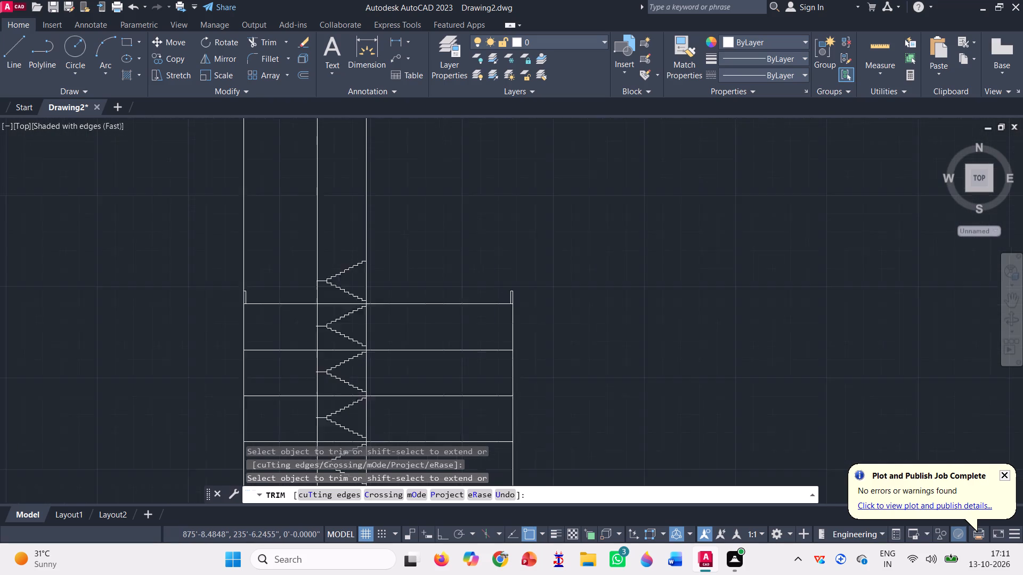
scroll(342, 280, "up", 2)
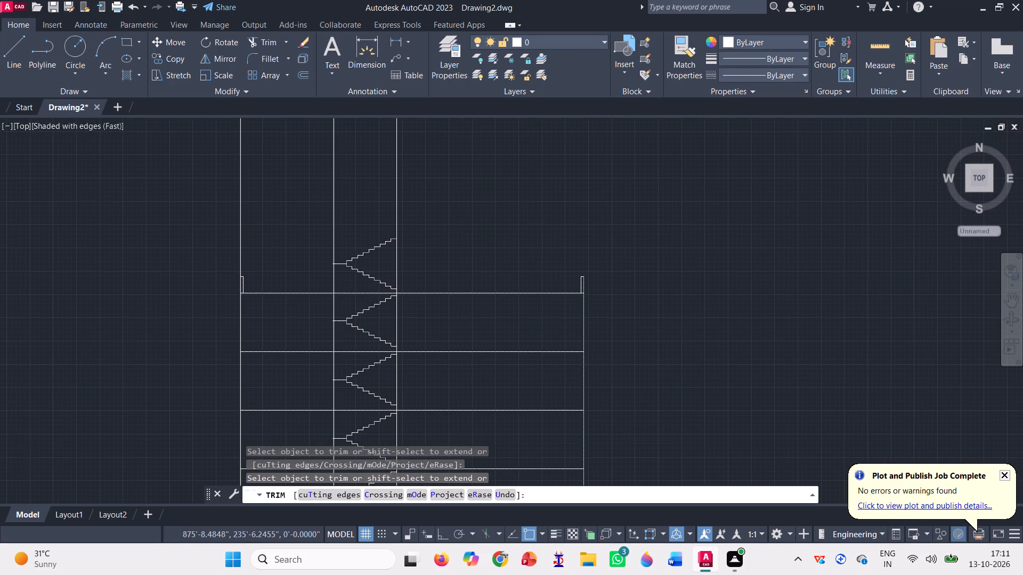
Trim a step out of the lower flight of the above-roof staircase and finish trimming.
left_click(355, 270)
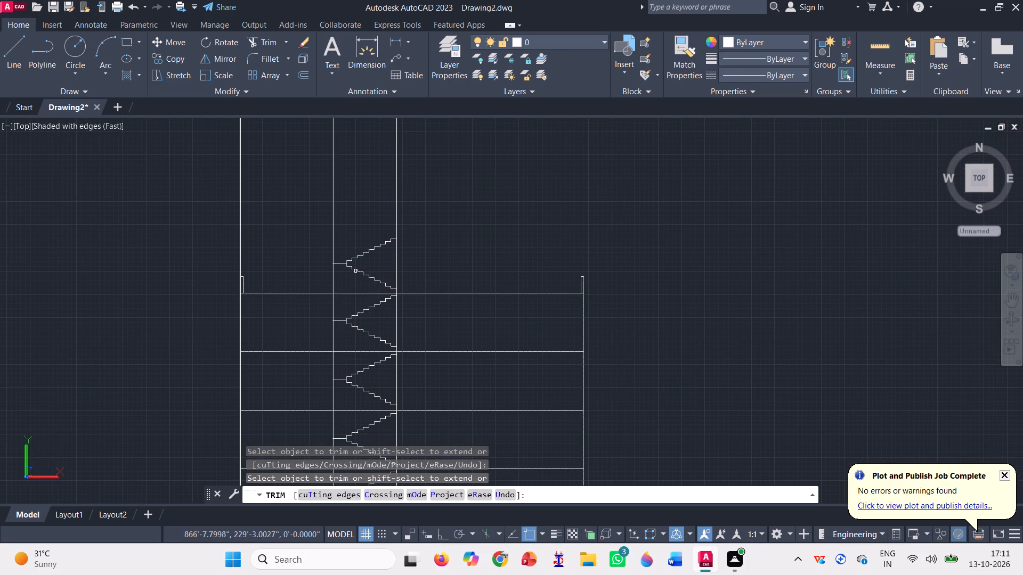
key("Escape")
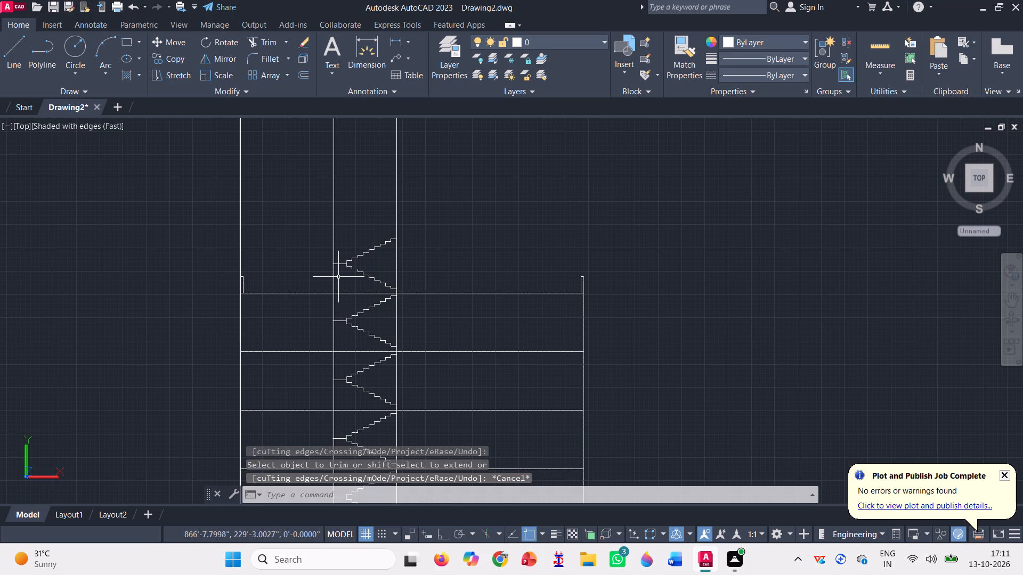
Erase the whole staircase copy above the roof line, including its landing and the remaining part of the lower flight.
scroll(421, 243, "up", 1)
scroll(323, 277, "up", 2)
left_click(322, 291)
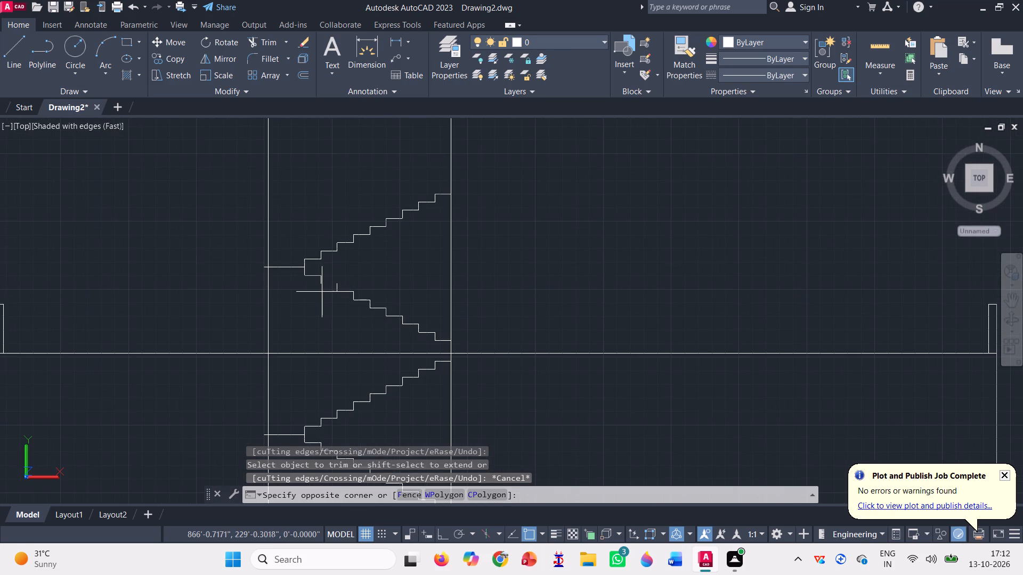
left_click(294, 235)
key("Delete")
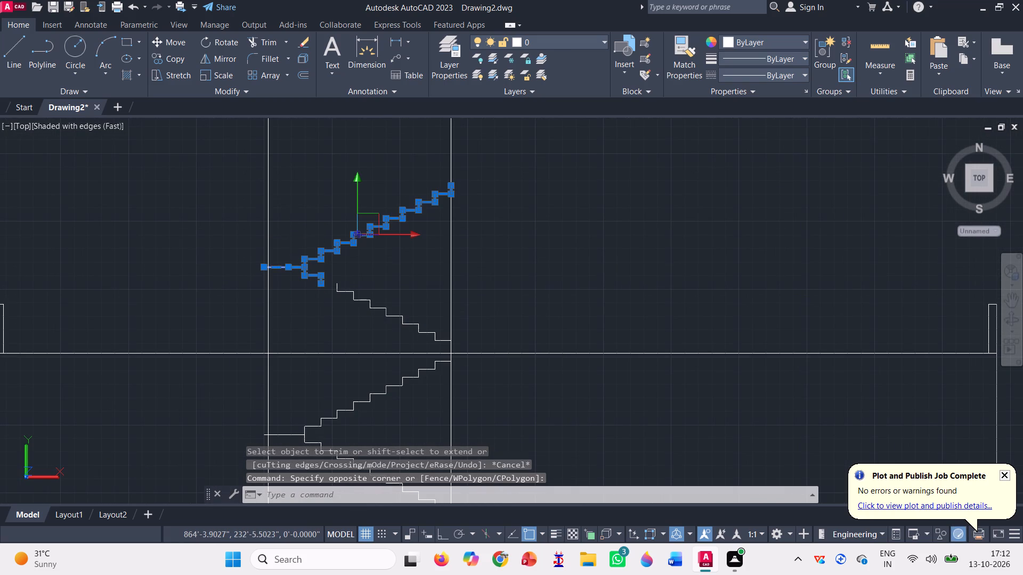
left_click(413, 330)
left_click(361, 301)
key("Delete")
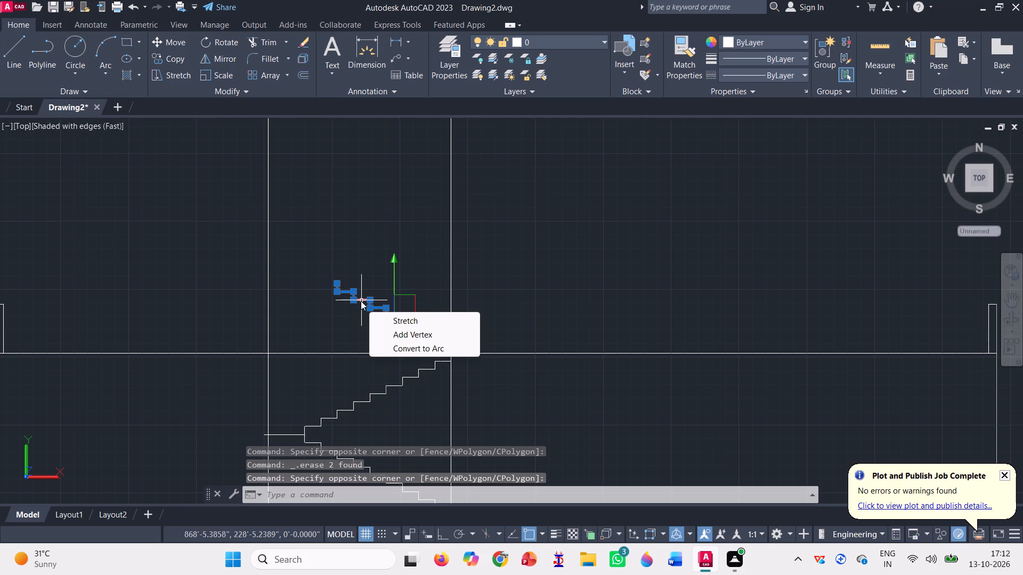
scroll(359, 298, "down", 6)
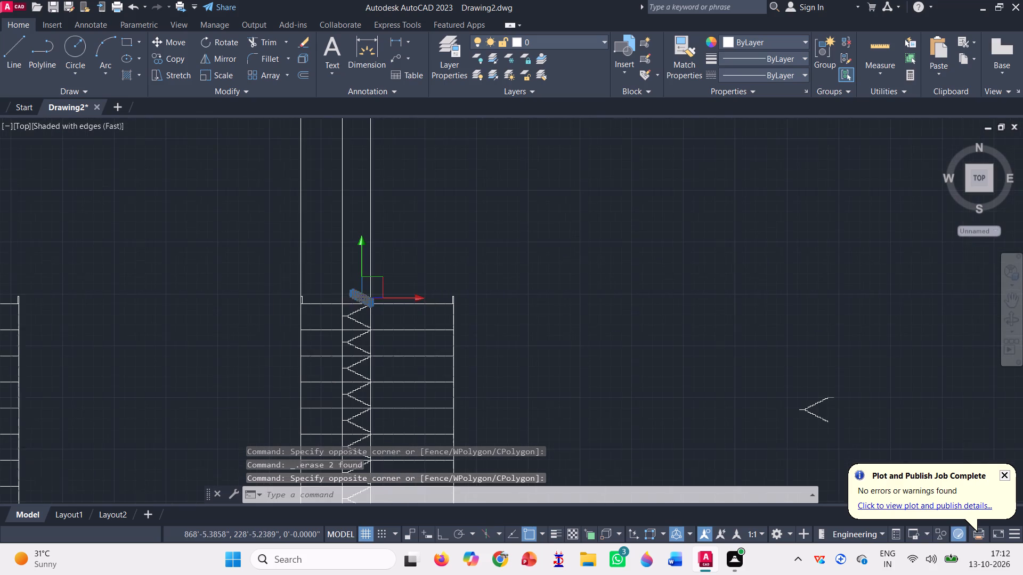
key("Delete")
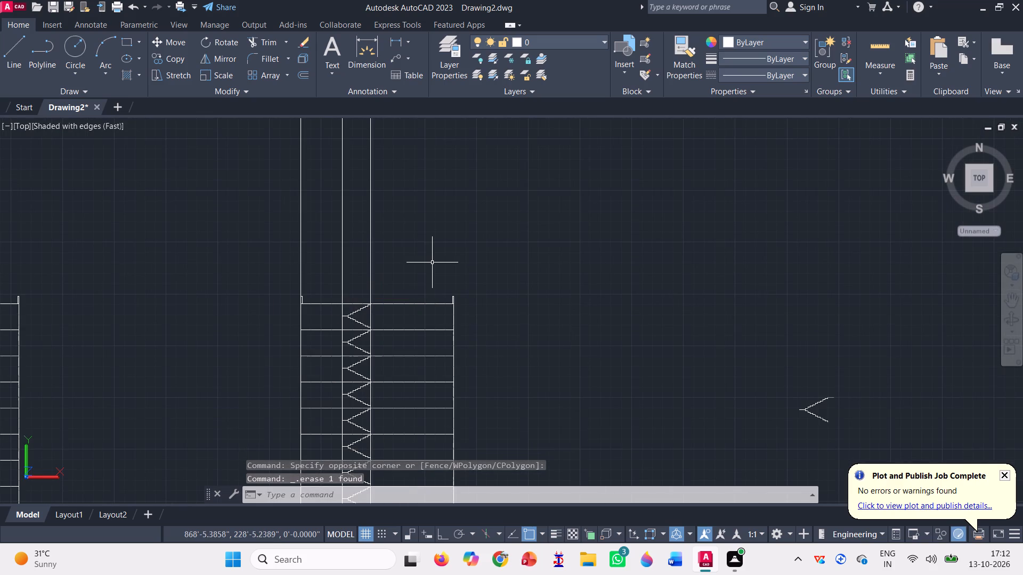
Erase the spare two-flight staircase standing apart from the building section.
scroll(432, 262, "down", 3)
scroll(424, 310, "up", 2)
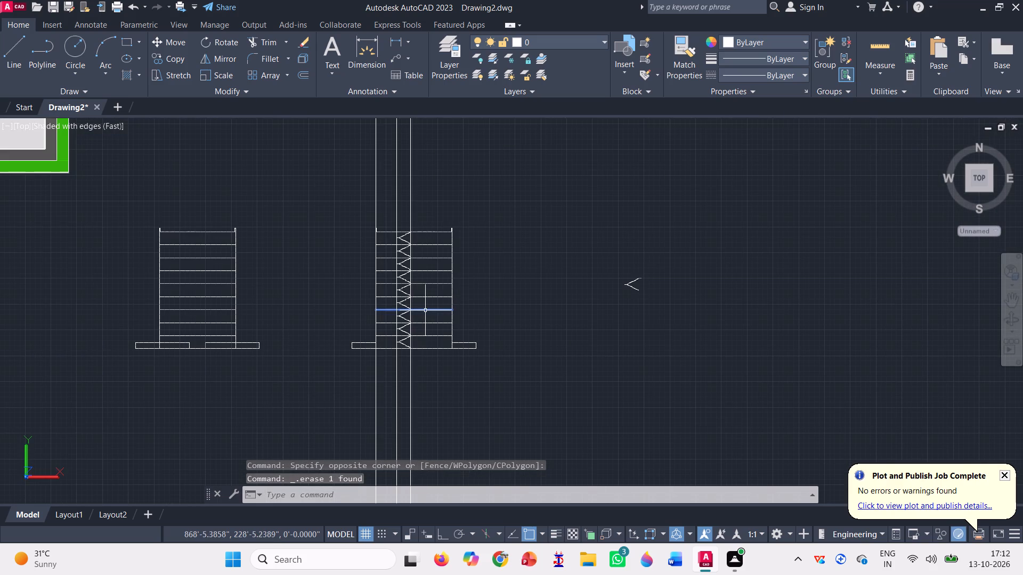
left_click(664, 331)
left_click(555, 204)
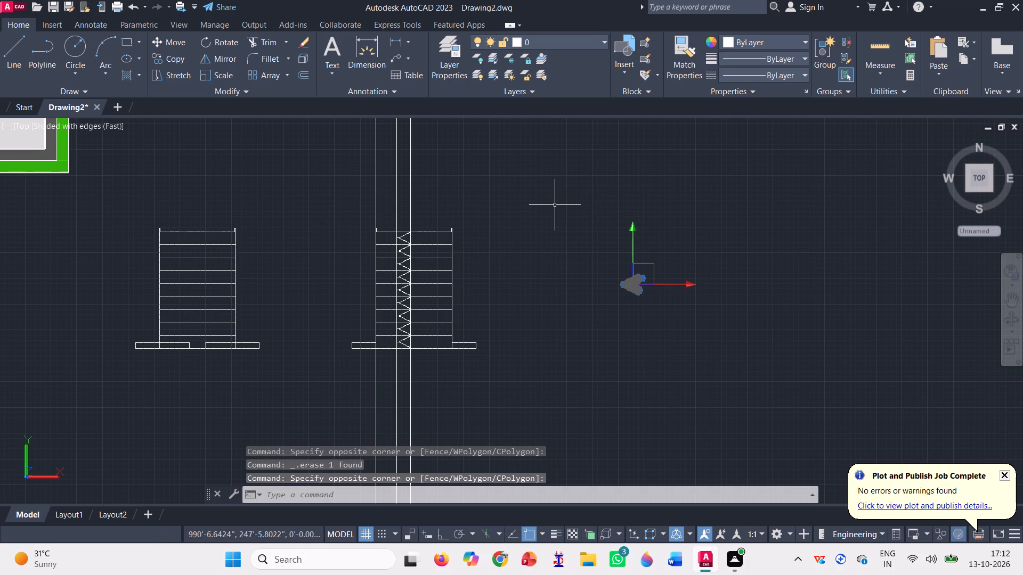
key("Delete")
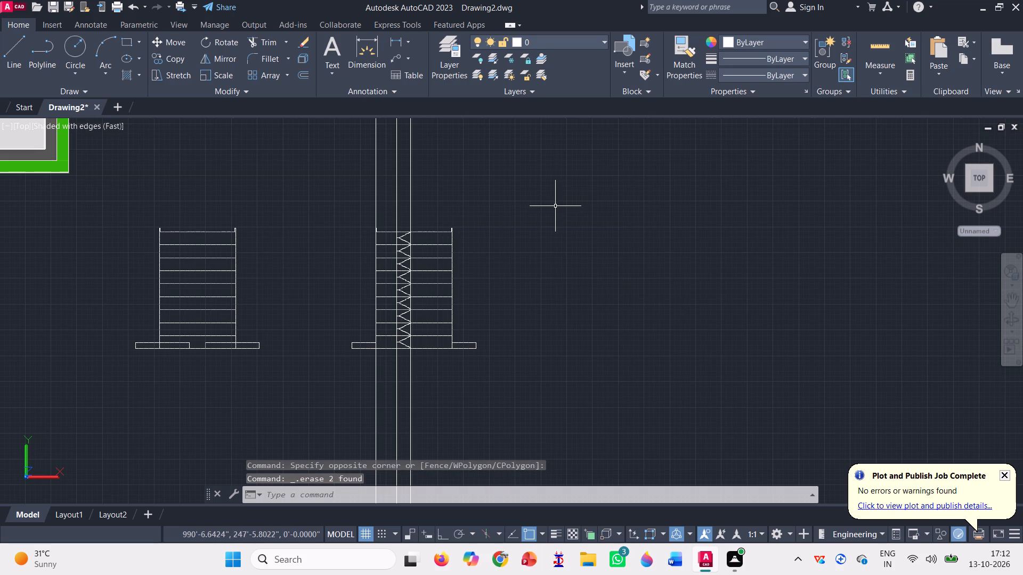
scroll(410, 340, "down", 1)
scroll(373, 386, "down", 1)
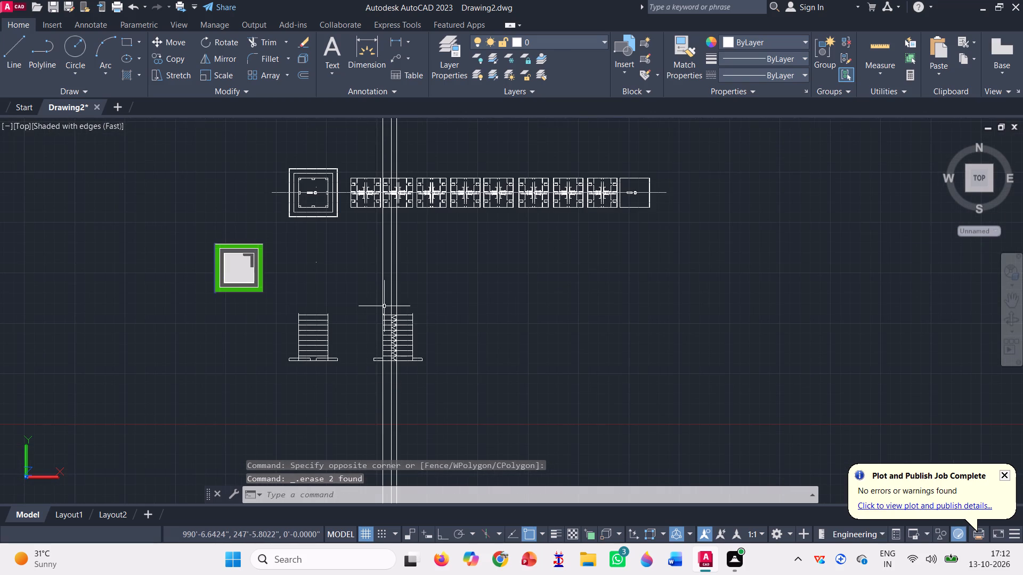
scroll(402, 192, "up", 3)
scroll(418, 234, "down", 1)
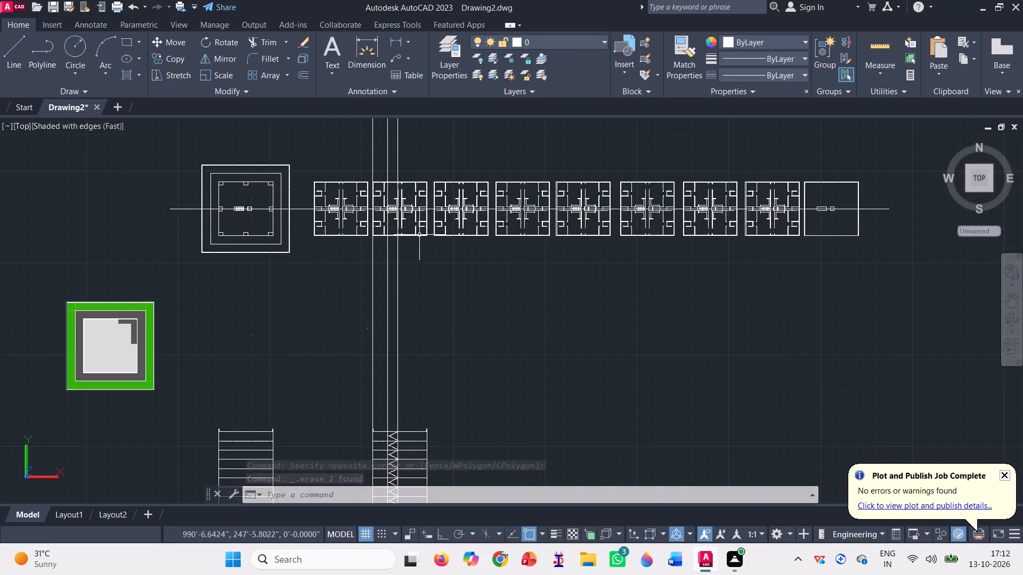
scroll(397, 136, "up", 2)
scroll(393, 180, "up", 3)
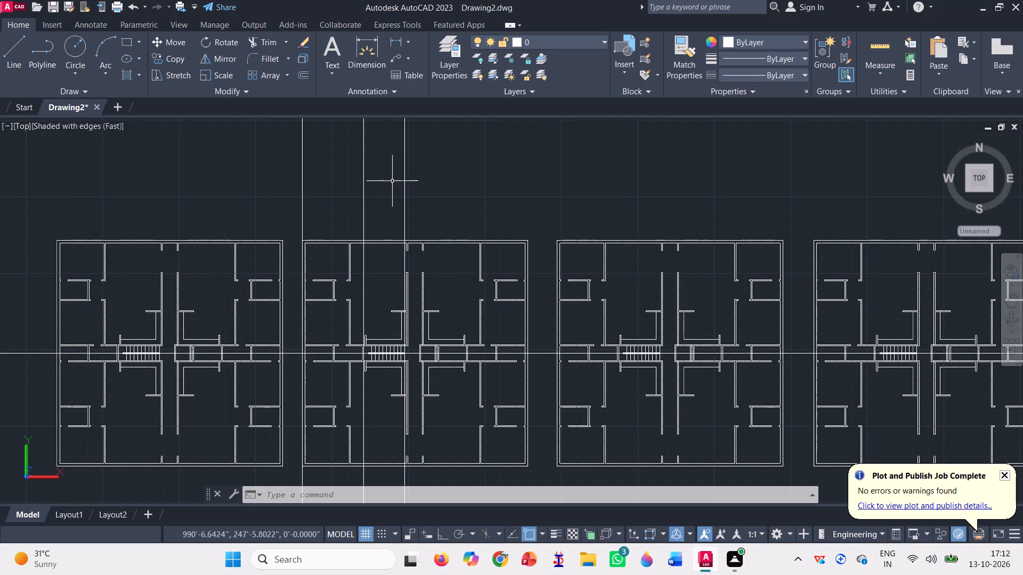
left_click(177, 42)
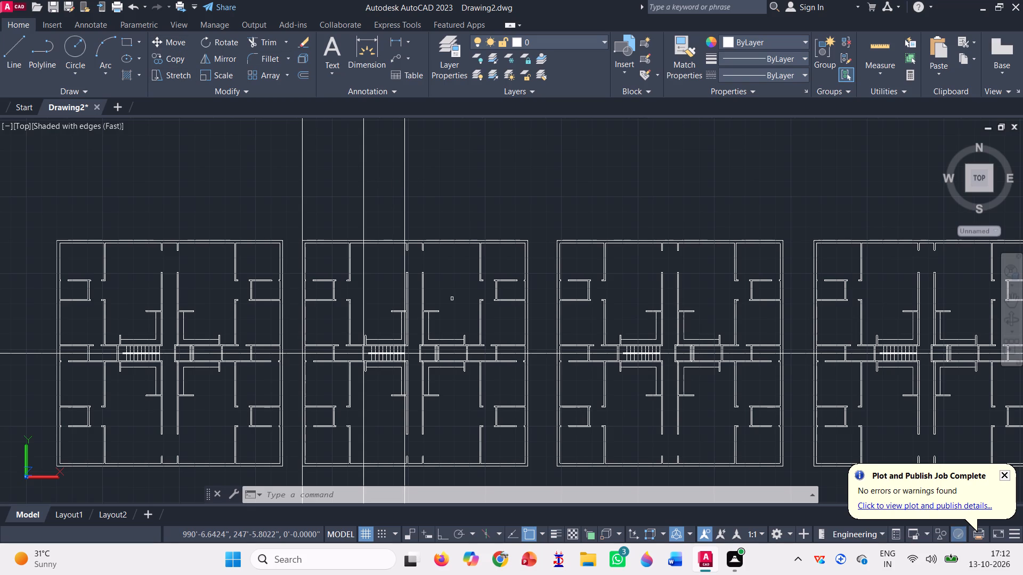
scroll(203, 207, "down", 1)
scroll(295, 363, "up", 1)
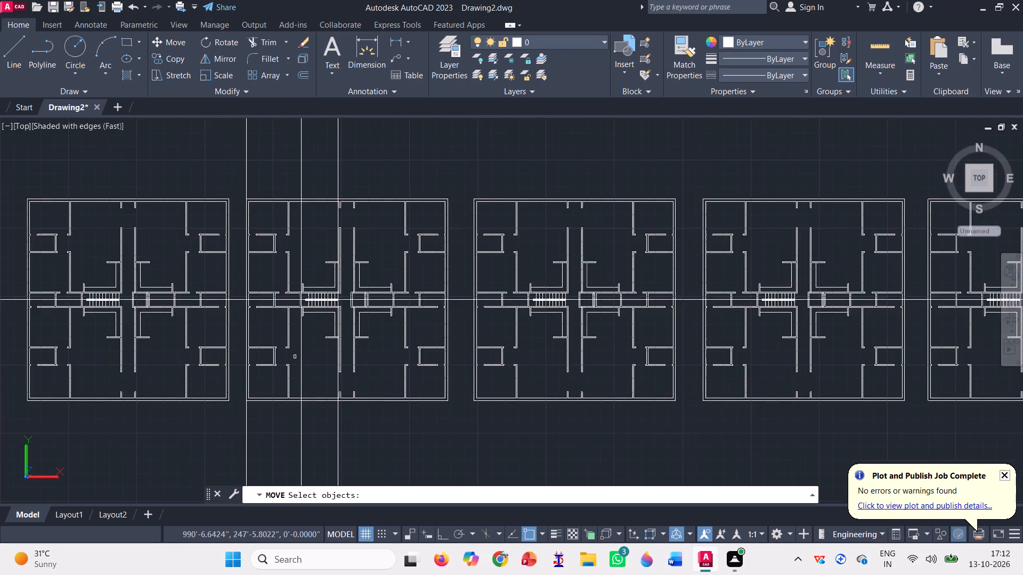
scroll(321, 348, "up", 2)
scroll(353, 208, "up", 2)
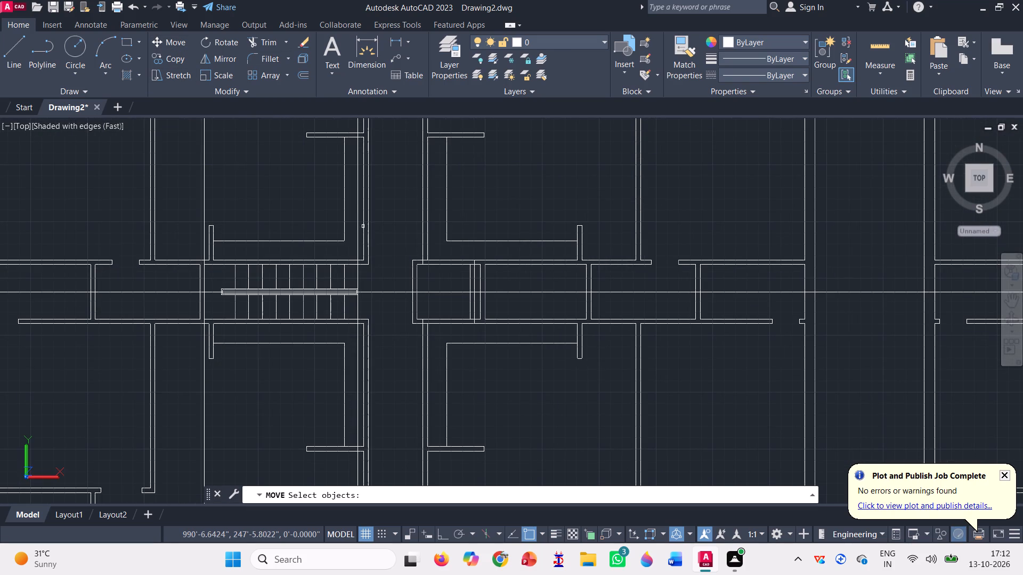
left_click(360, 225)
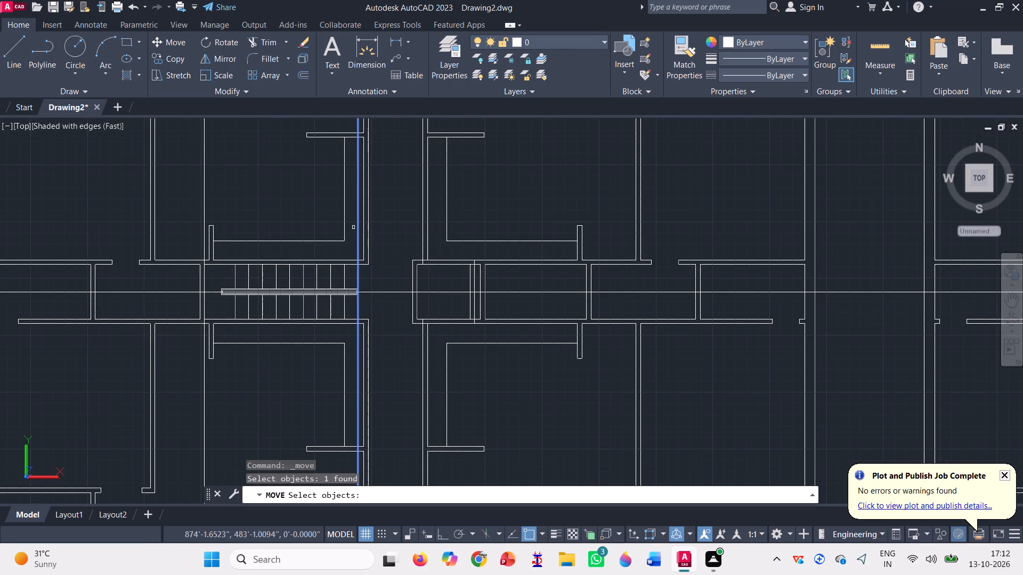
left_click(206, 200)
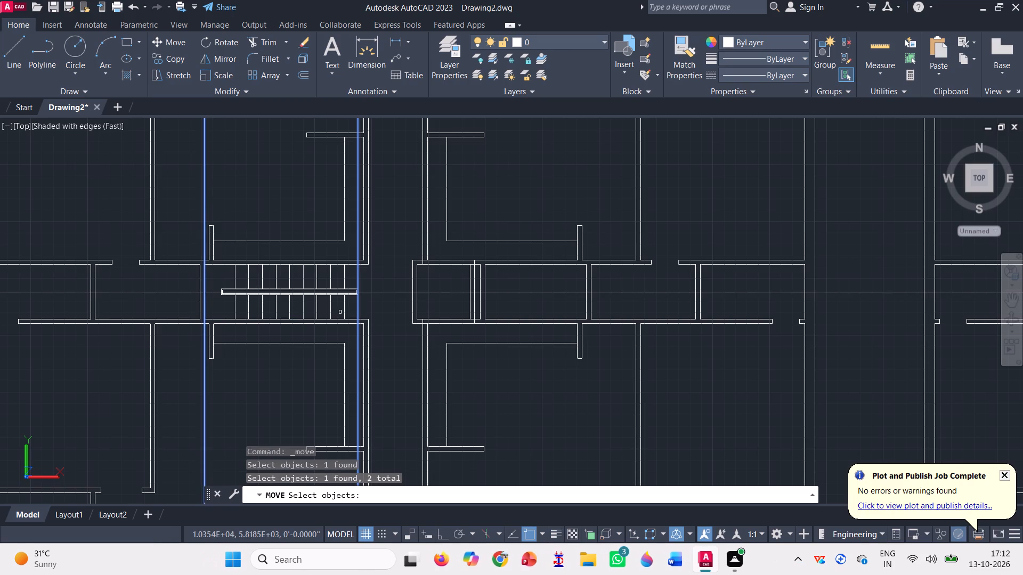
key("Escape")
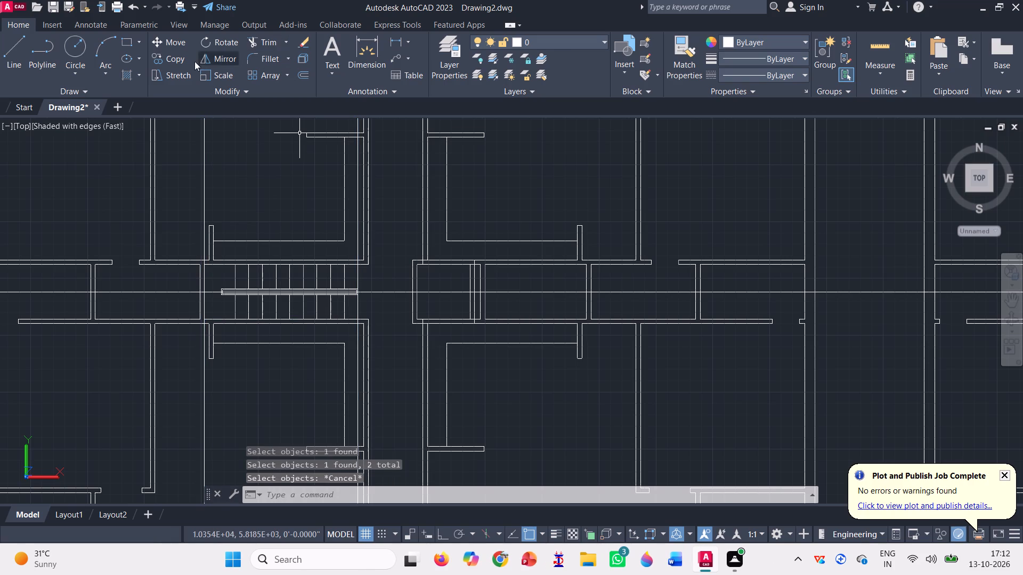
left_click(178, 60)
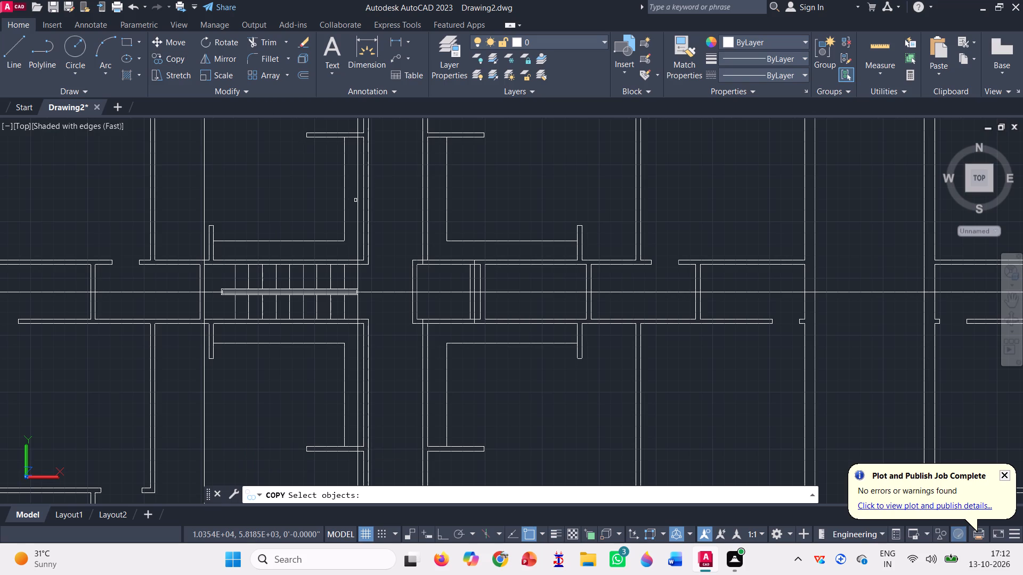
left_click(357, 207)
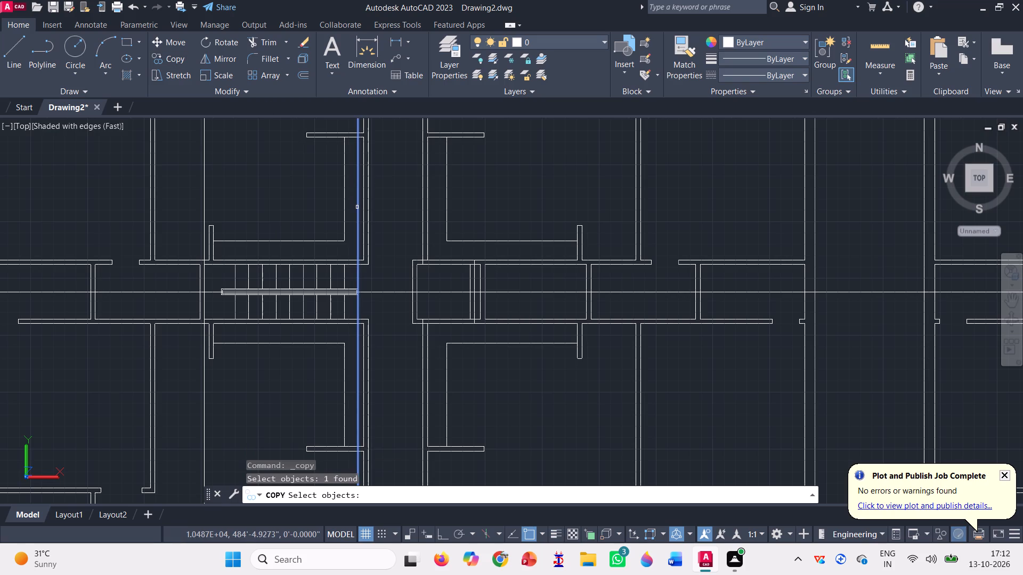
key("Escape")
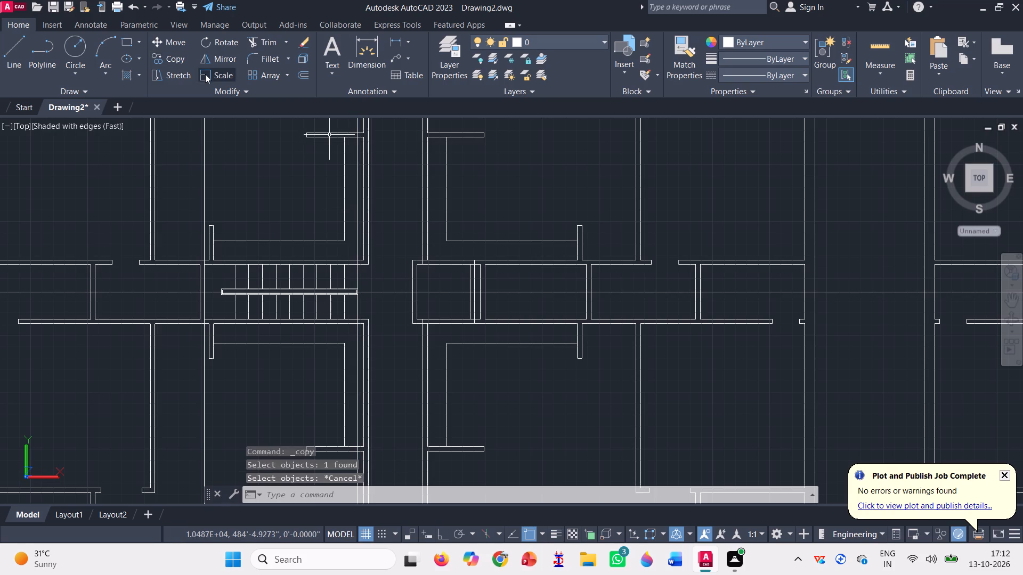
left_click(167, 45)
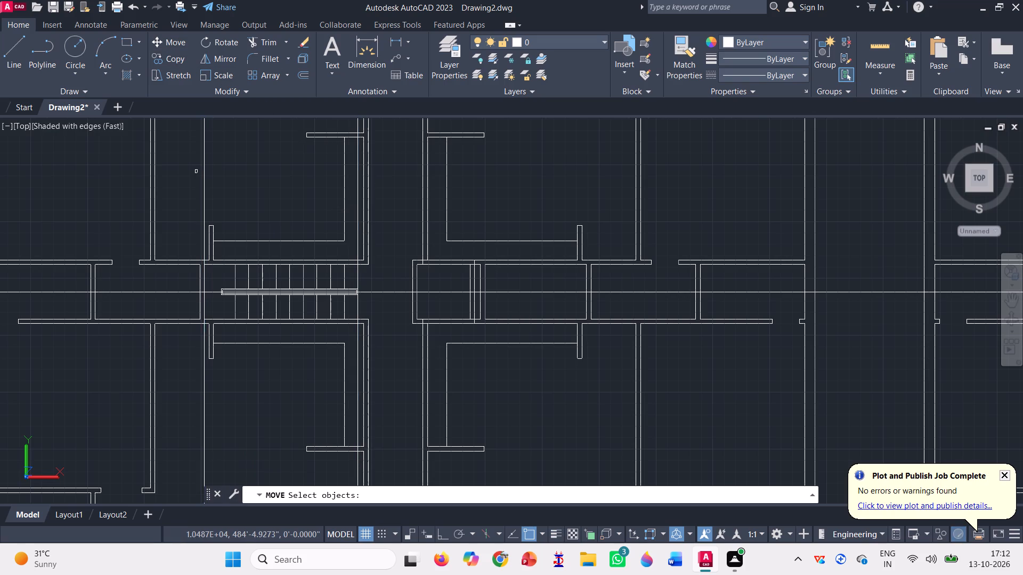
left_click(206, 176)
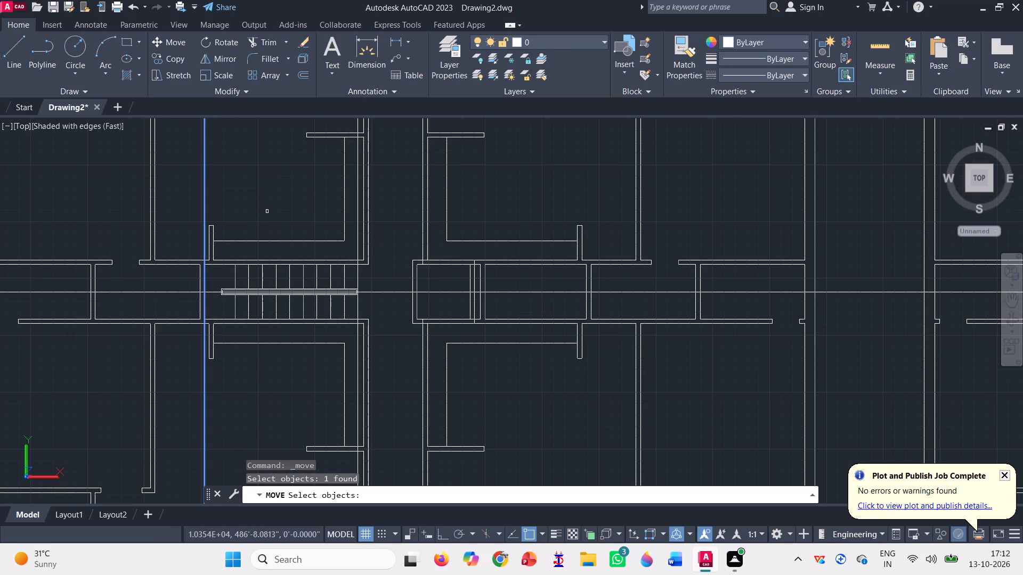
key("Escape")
Move the rightmost vertical construction line from the handrail end to the far face of the wall behind the stair landing in the plan.
left_click(159, 45)
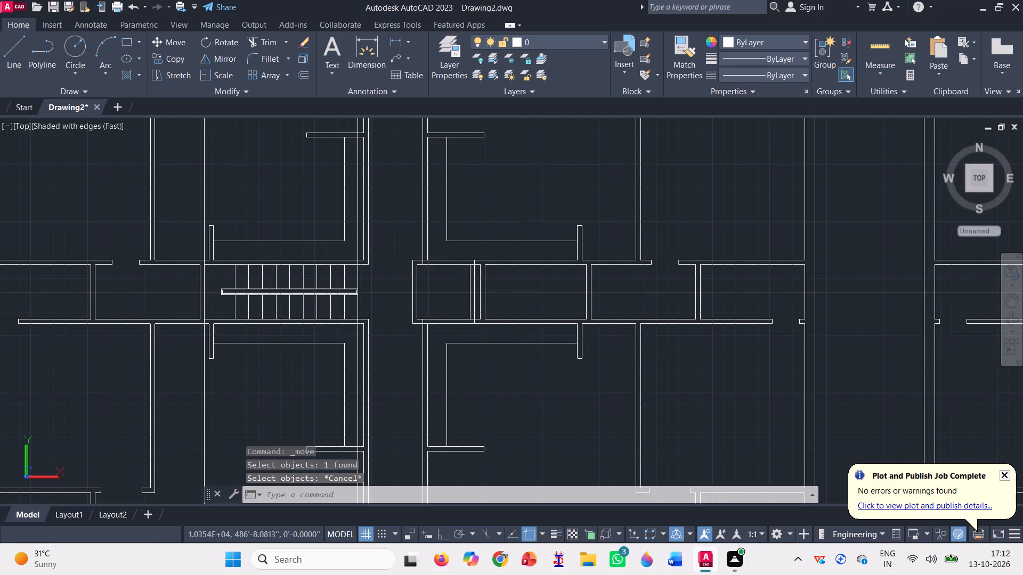
scroll(335, 221, "up", 1)
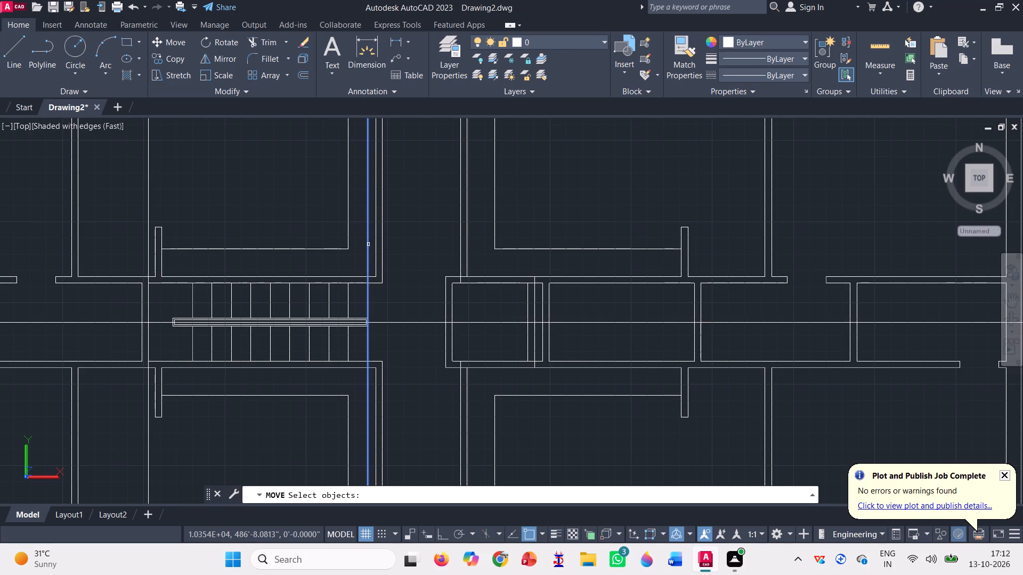
left_click(368, 243)
key("space")
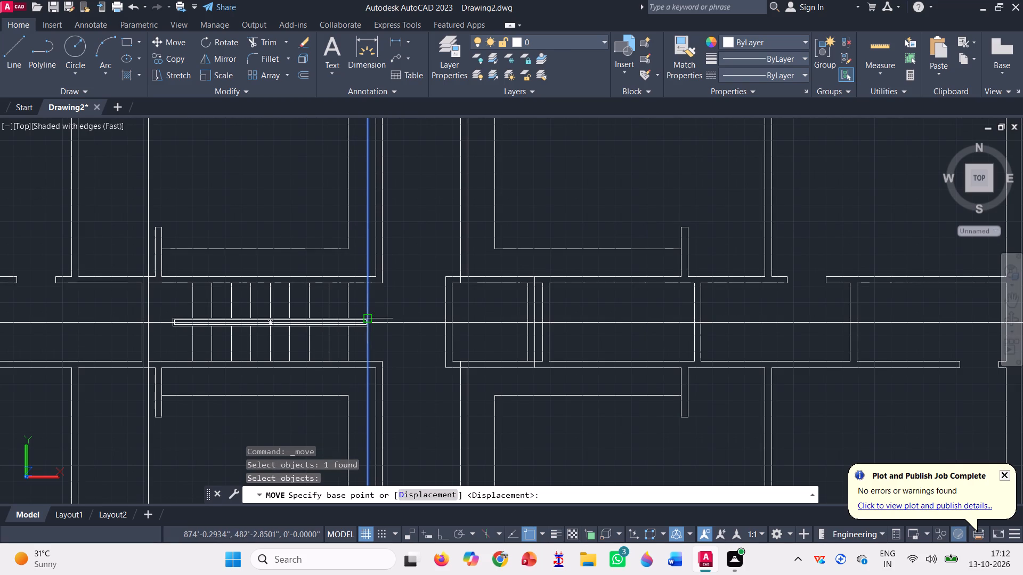
left_click(365, 316)
scroll(409, 278, "down", 2)
scroll(289, 313, "up", 3)
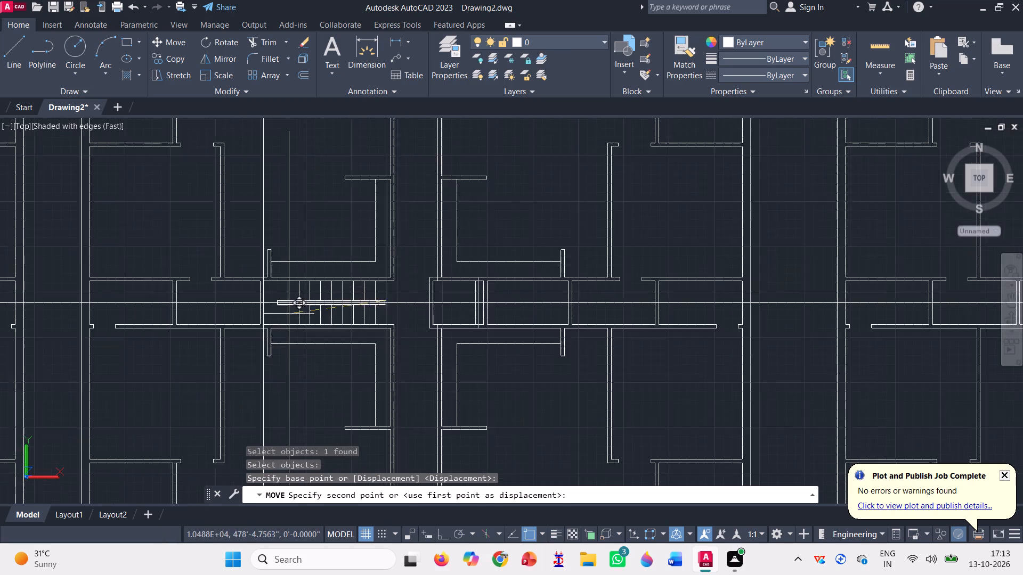
scroll(165, 325, "up", 3)
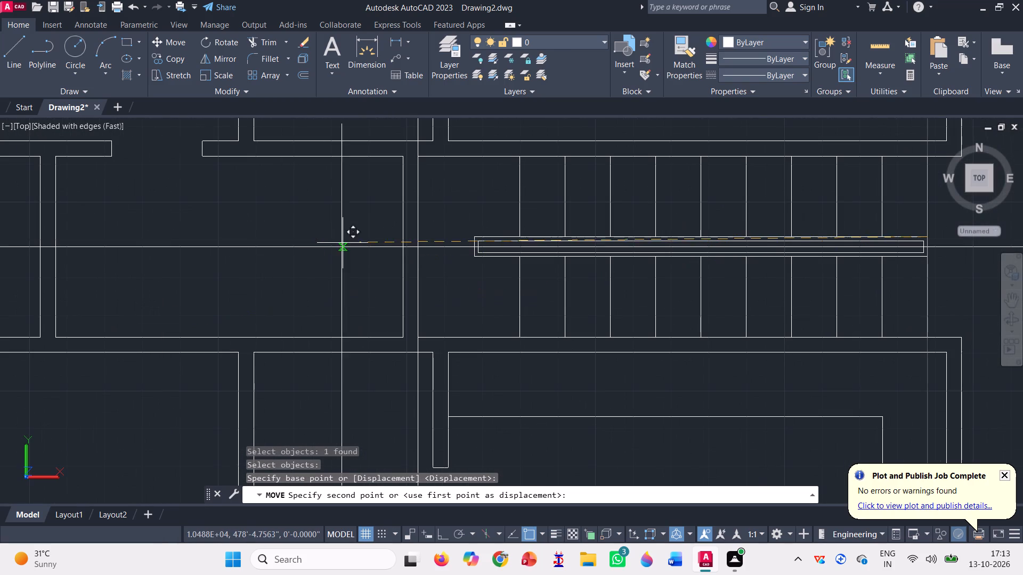
left_click(402, 248)
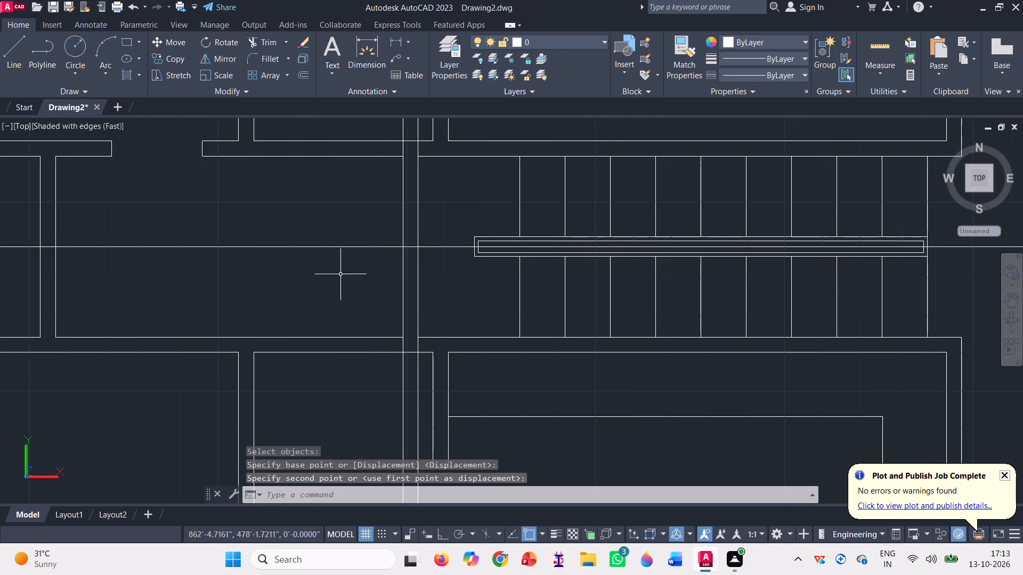
Draw the stair landing wall's outline in the section along both construction lines, between the lowest slab line above ground and the roof line.
scroll(340, 273, "down", 13)
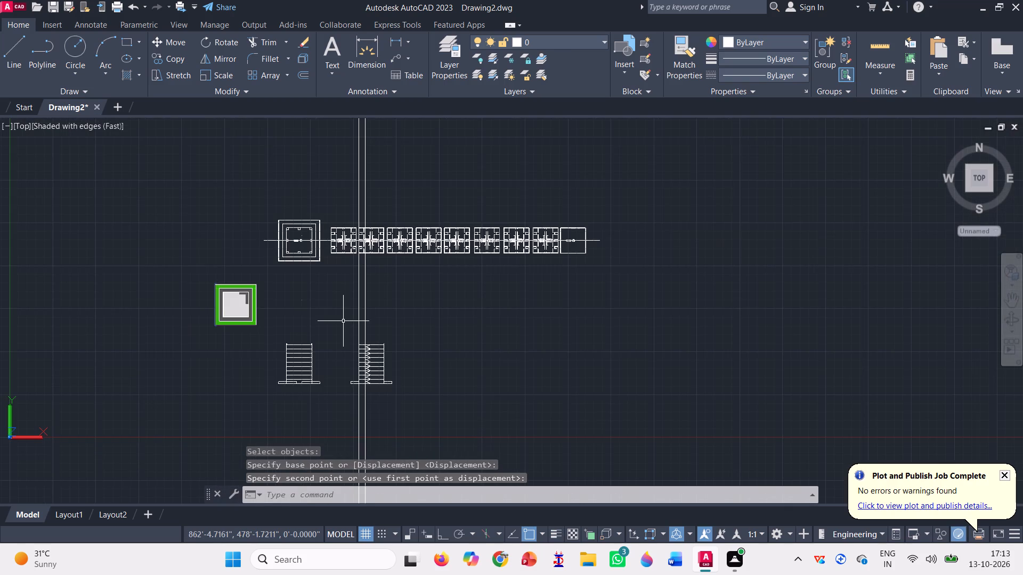
scroll(362, 396, "up", 5)
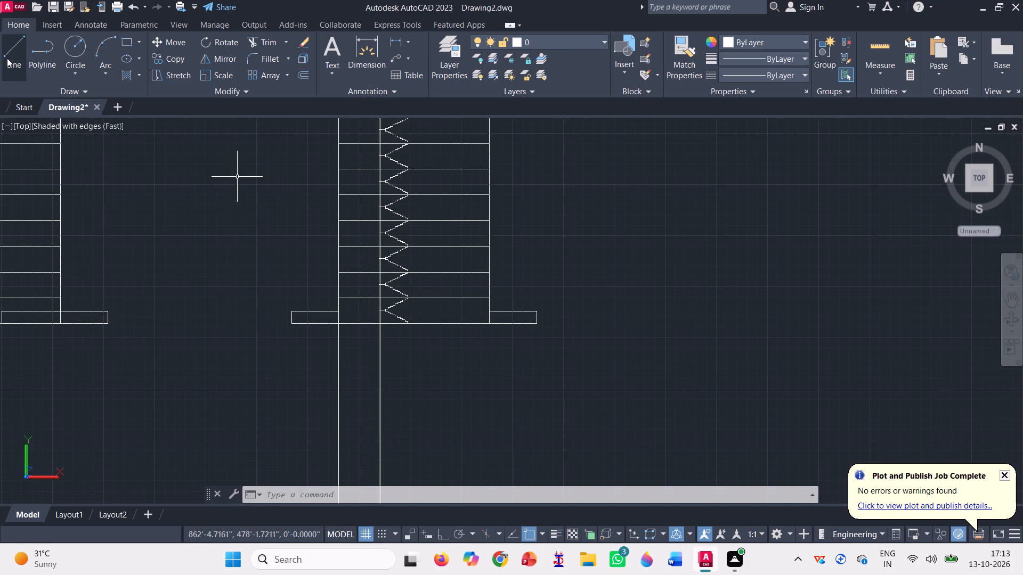
left_click(7, 57)
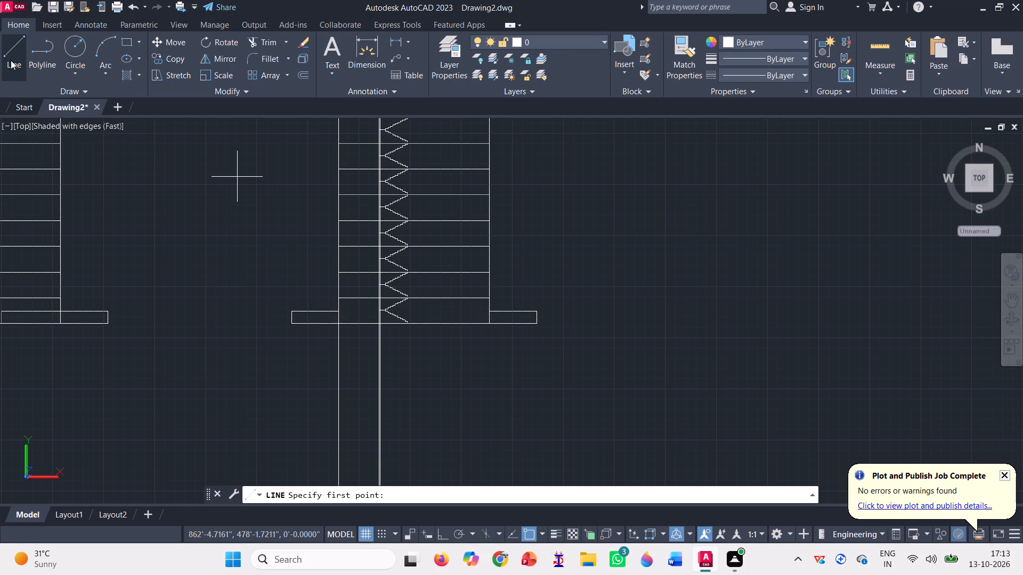
scroll(12, 59, "down", 1)
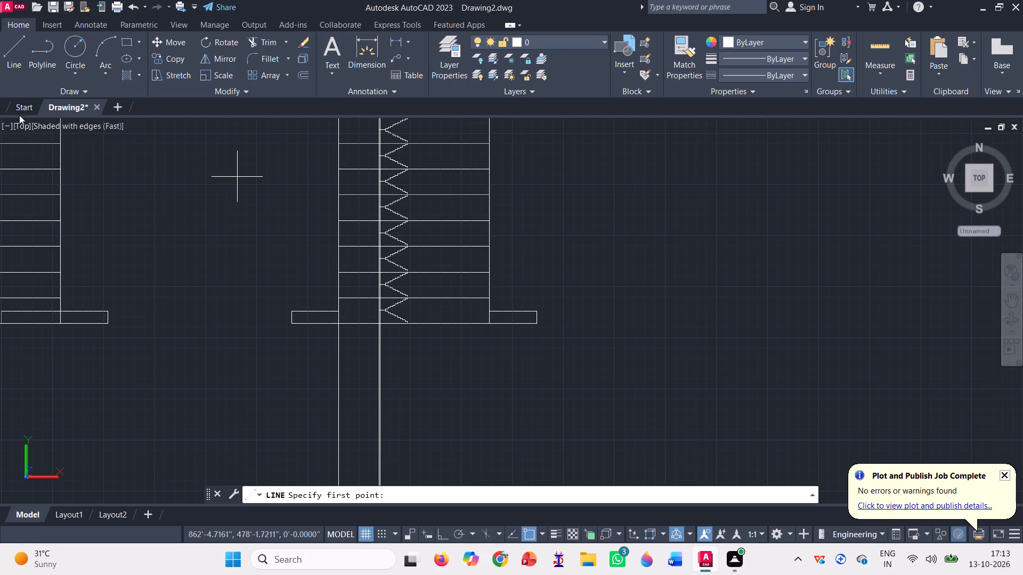
scroll(192, 285, "down", 2)
scroll(166, 209, "up", 2)
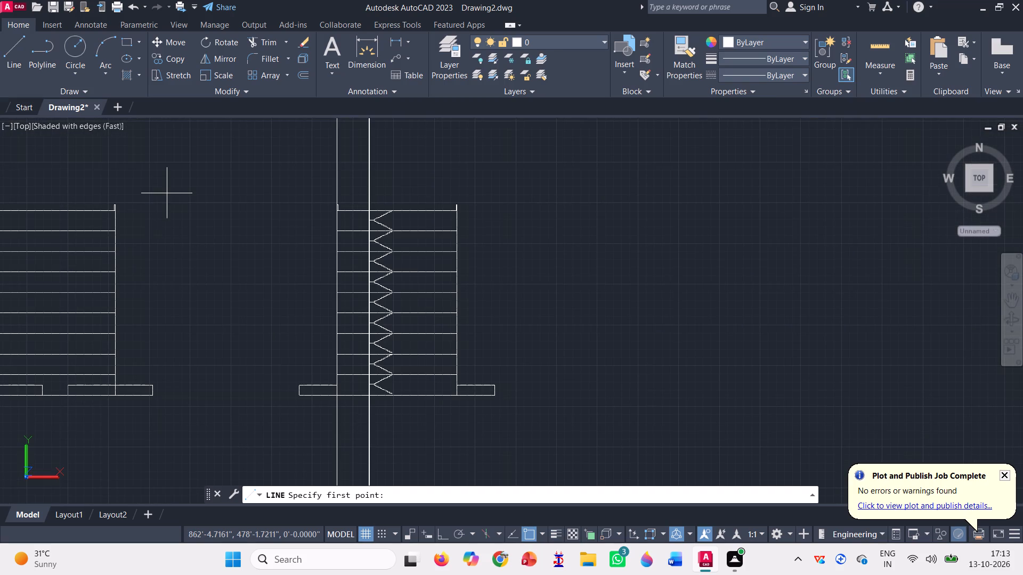
left_click(1, 54)
scroll(343, 364, "up", 2)
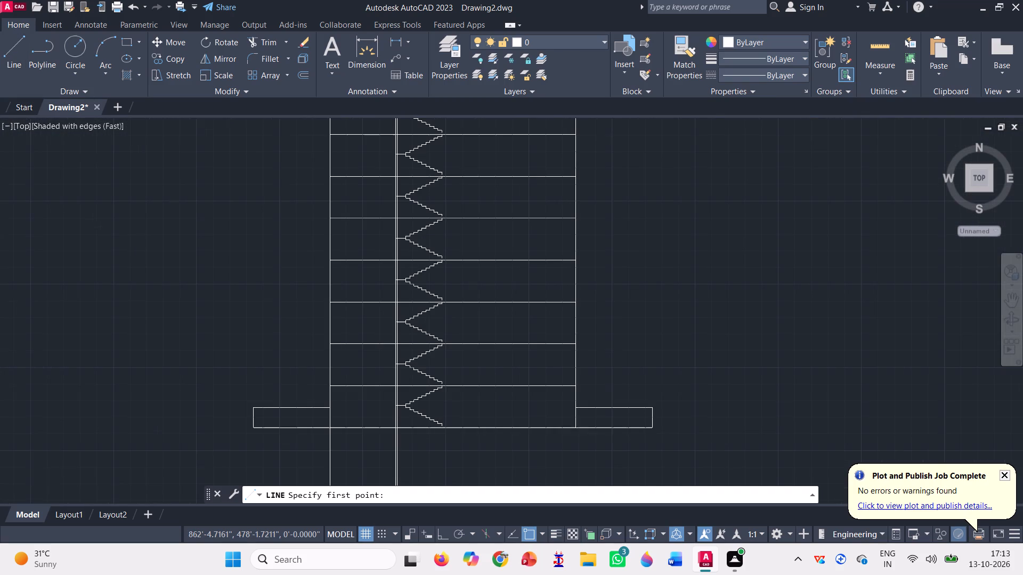
scroll(397, 409, "up", 3)
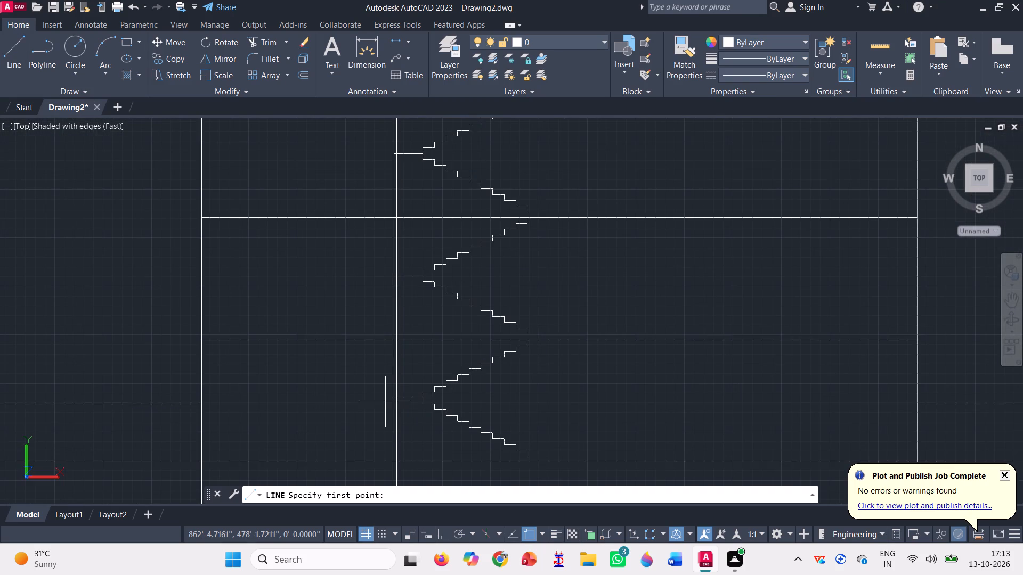
scroll(391, 341, "up", 2)
left_click(393, 343)
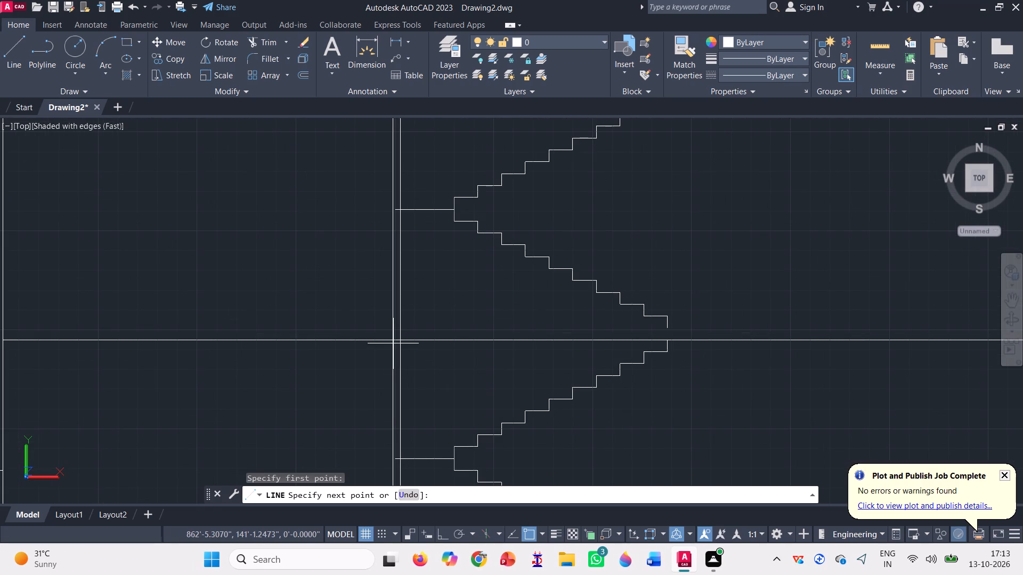
scroll(401, 356, "down", 4)
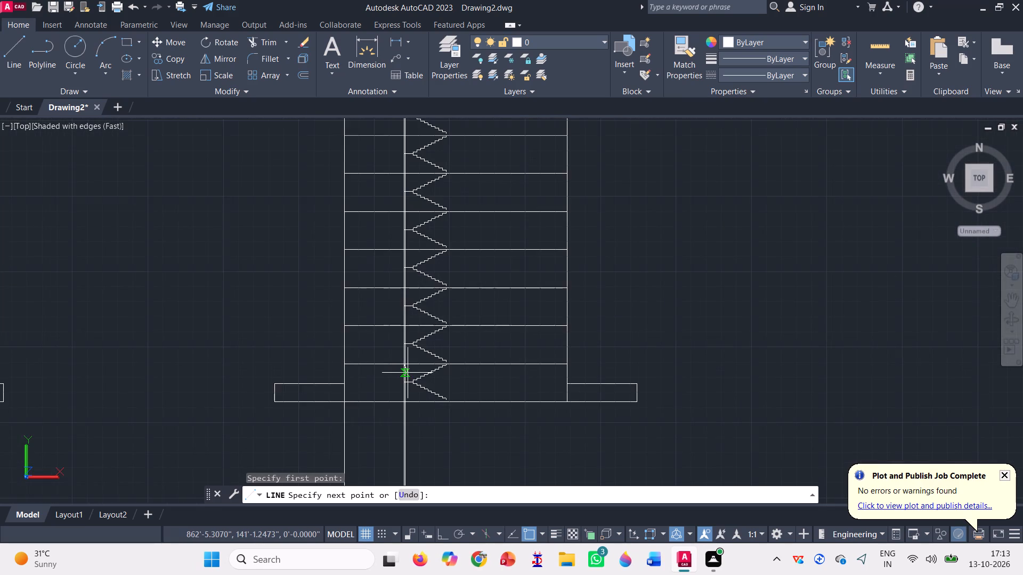
scroll(408, 375, "down", 2)
scroll(381, 256, "up", 3)
scroll(450, 239, "up", 3)
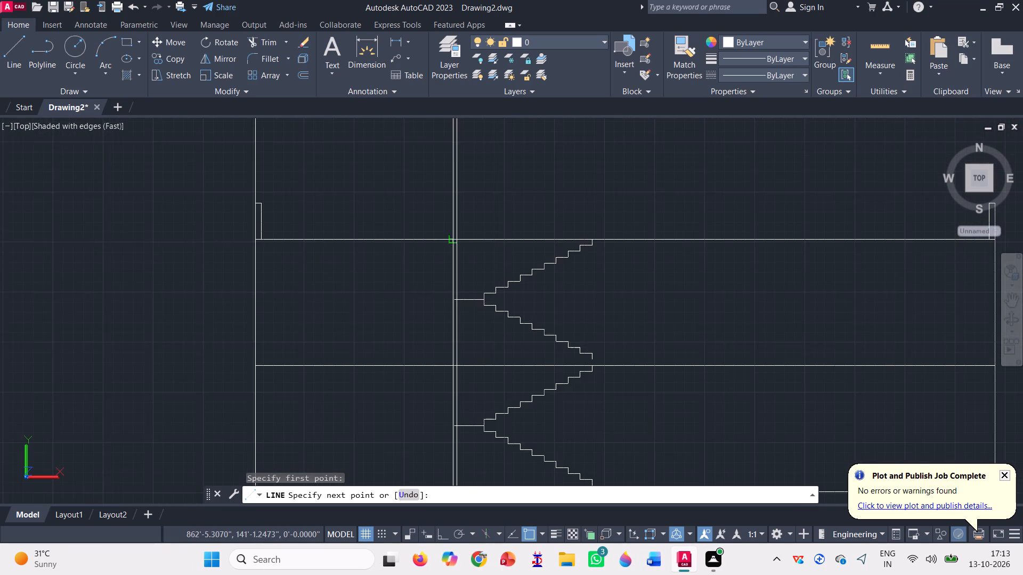
scroll(451, 237, "up", 3)
left_click(451, 238)
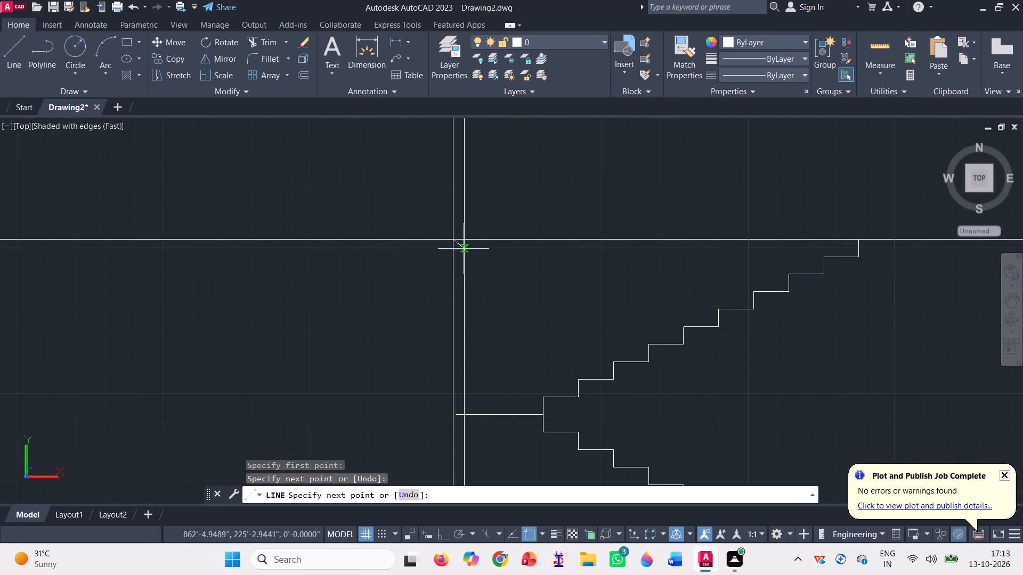
left_click(464, 237)
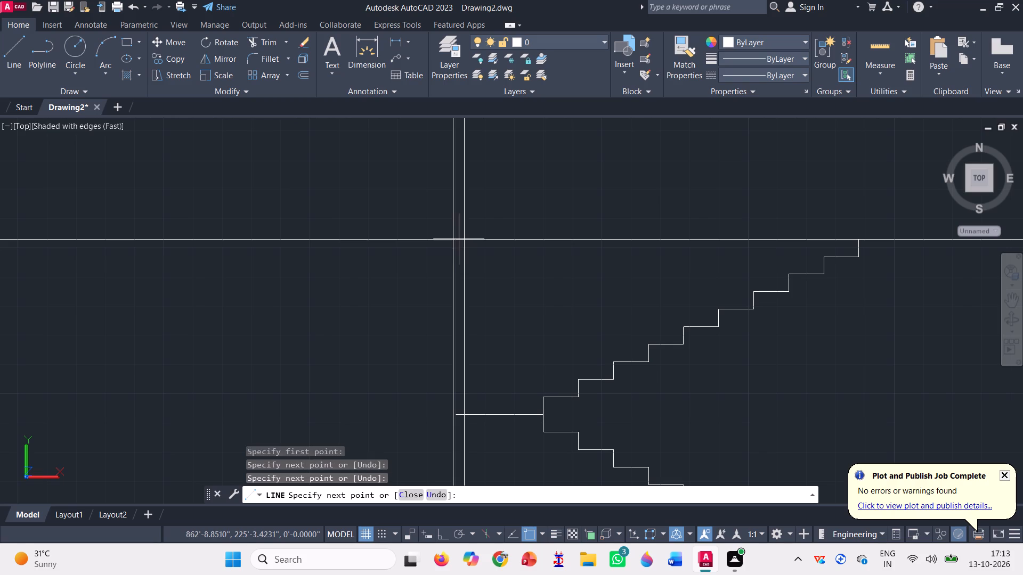
scroll(401, 170, "down", 4)
scroll(448, 188, "down", 2)
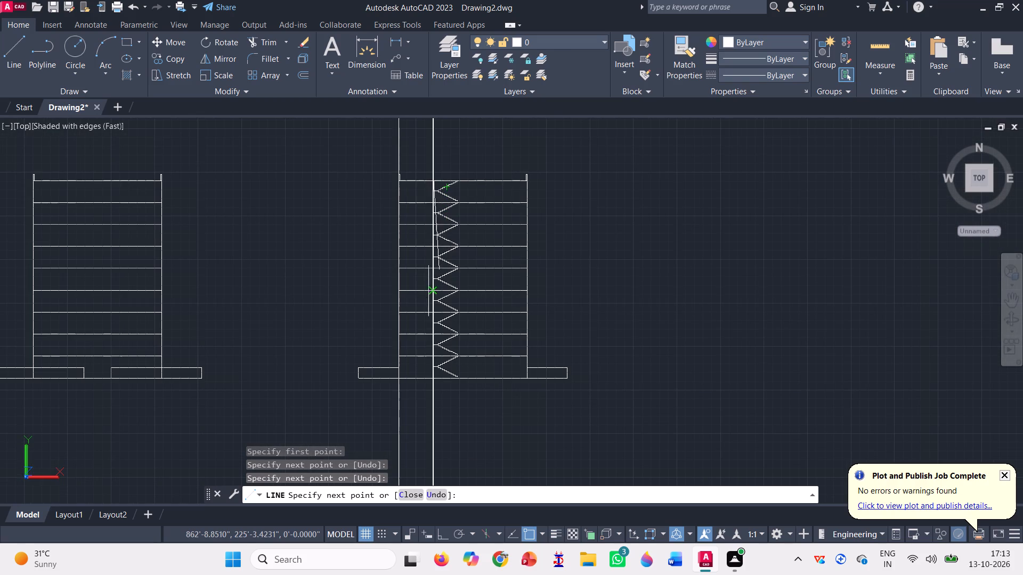
scroll(444, 377, "up", 2)
scroll(420, 321, "up", 2)
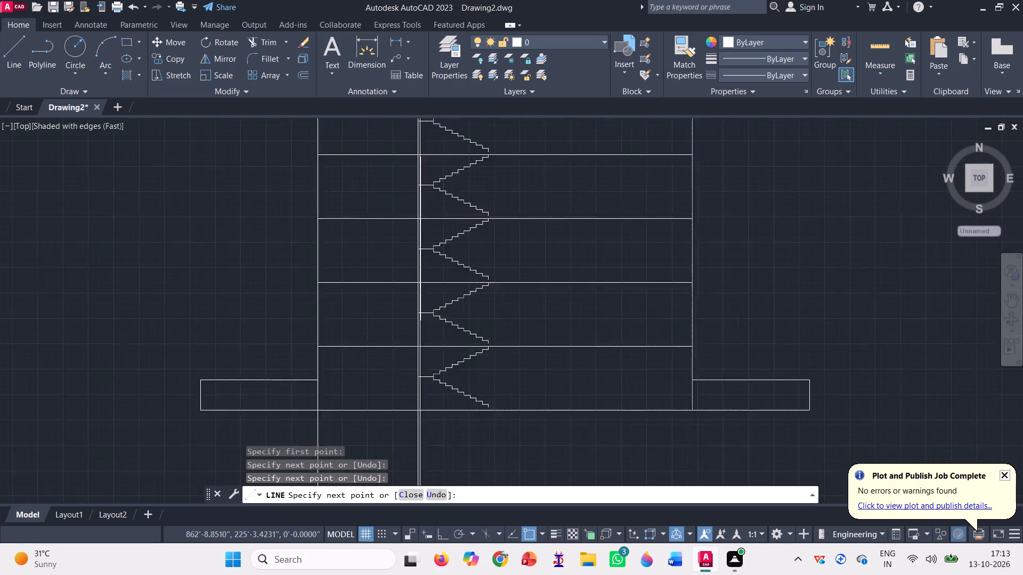
scroll(420, 321, "up", 1)
scroll(420, 383, "up", 4)
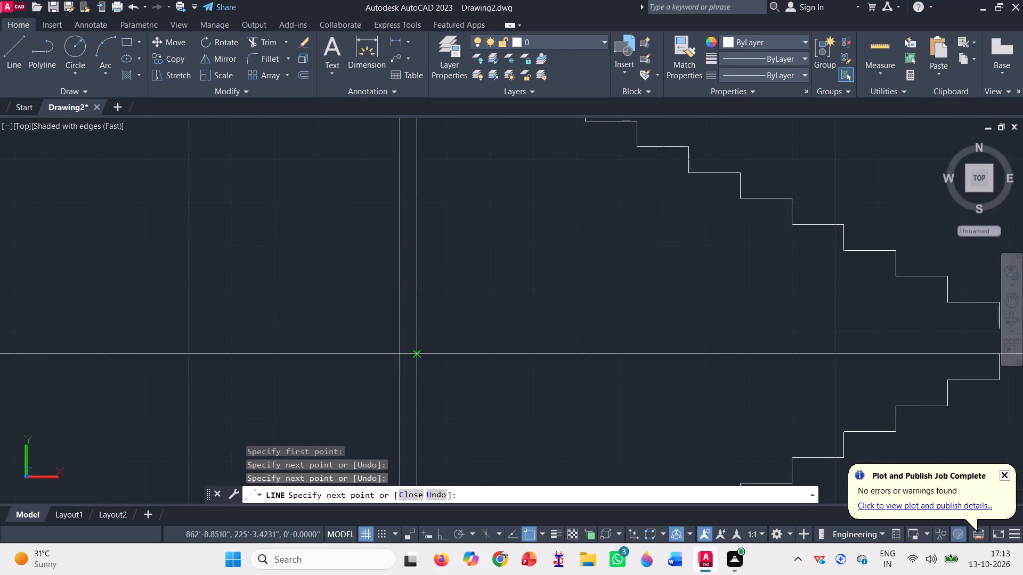
left_click(419, 357)
scroll(386, 393, "down", 5)
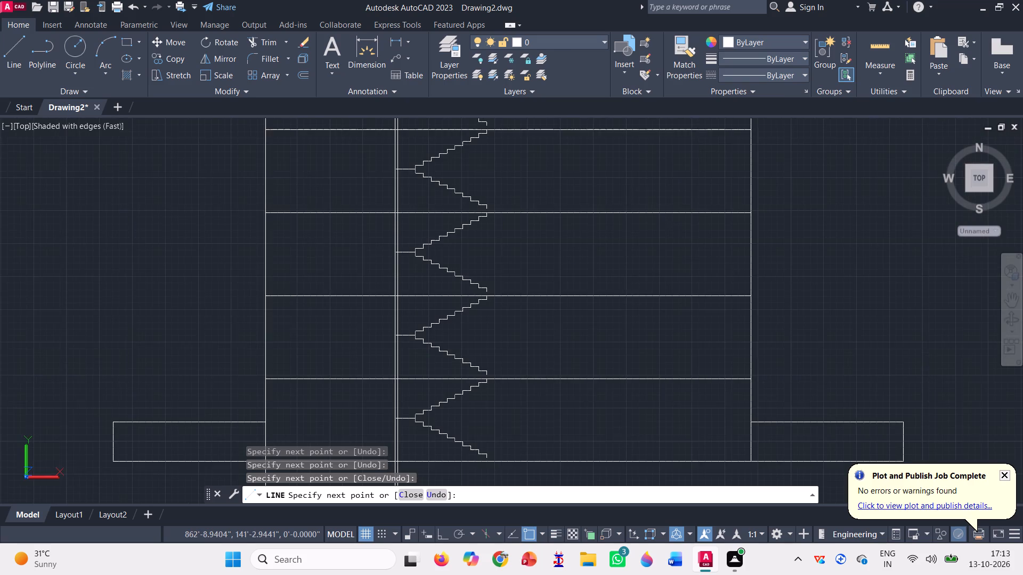
scroll(404, 372, "down", 3)
key("space")
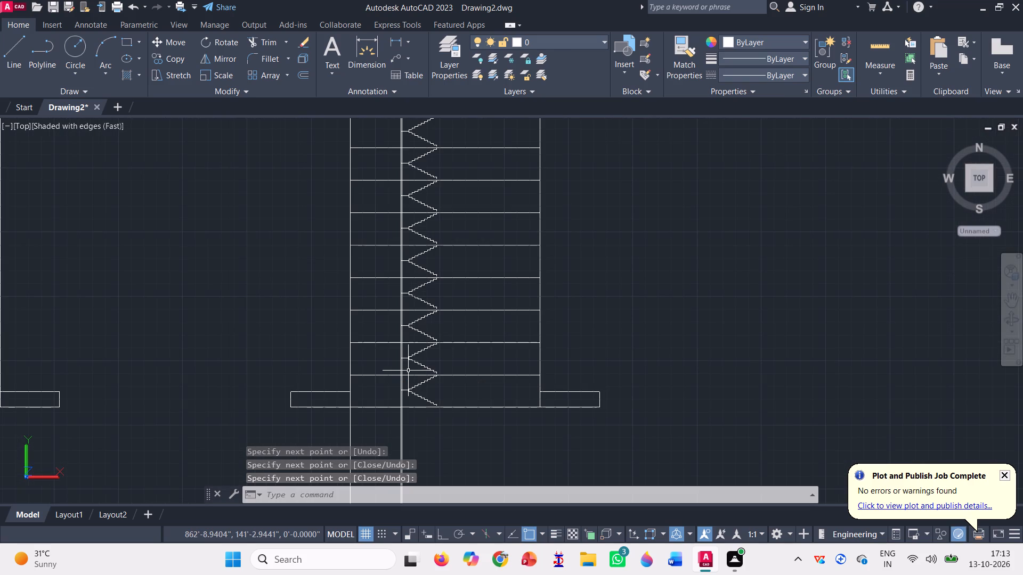
Move the pair of vertical construction lines in the plan from the wall behind the stair landing to the next parallel cross wall further from the stairs.
scroll(408, 369, "down", 4)
scroll(393, 185, "up", 2)
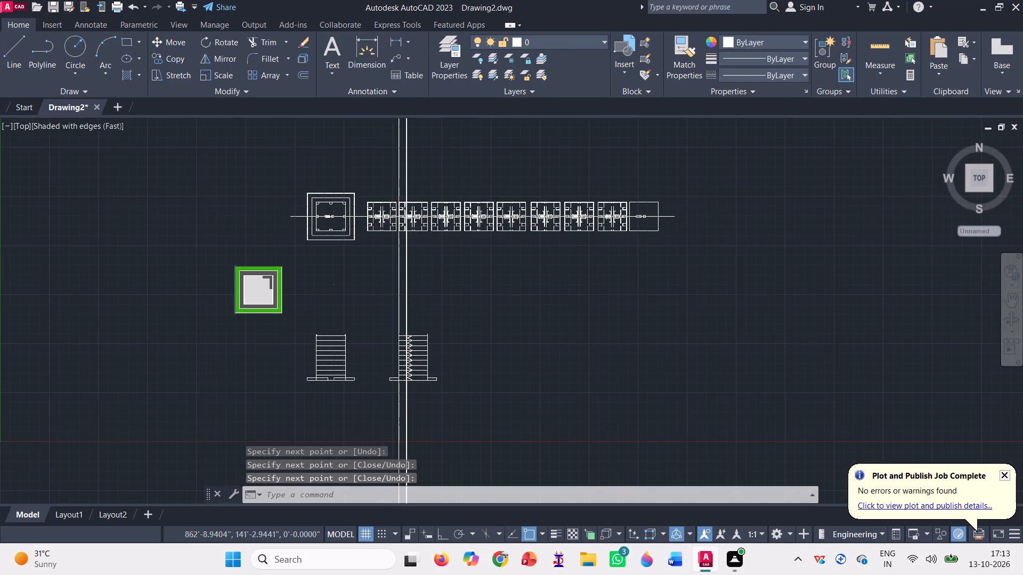
scroll(393, 184, "up", 1)
scroll(424, 367, "up", 2)
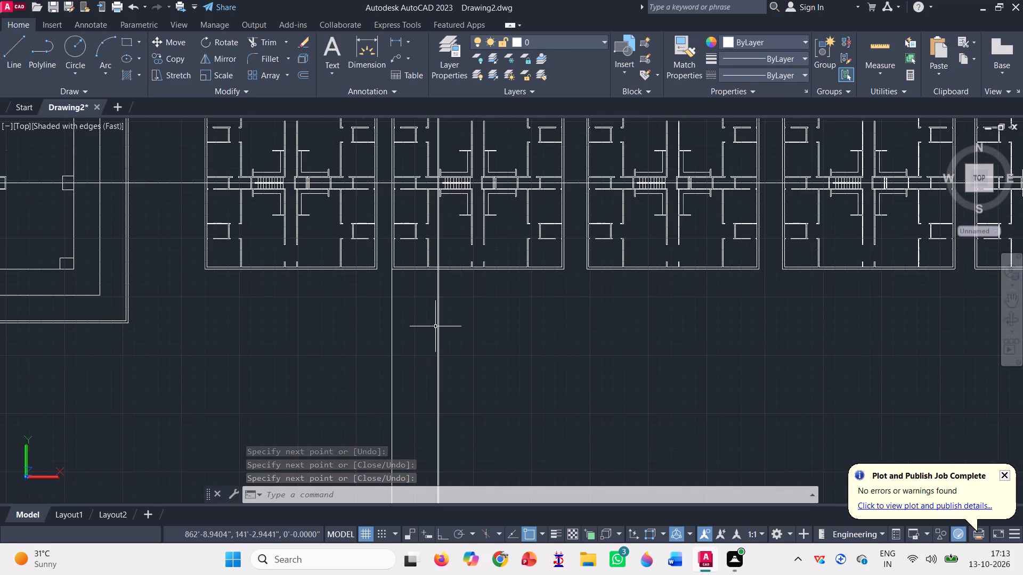
left_click(475, 331)
left_click(397, 300)
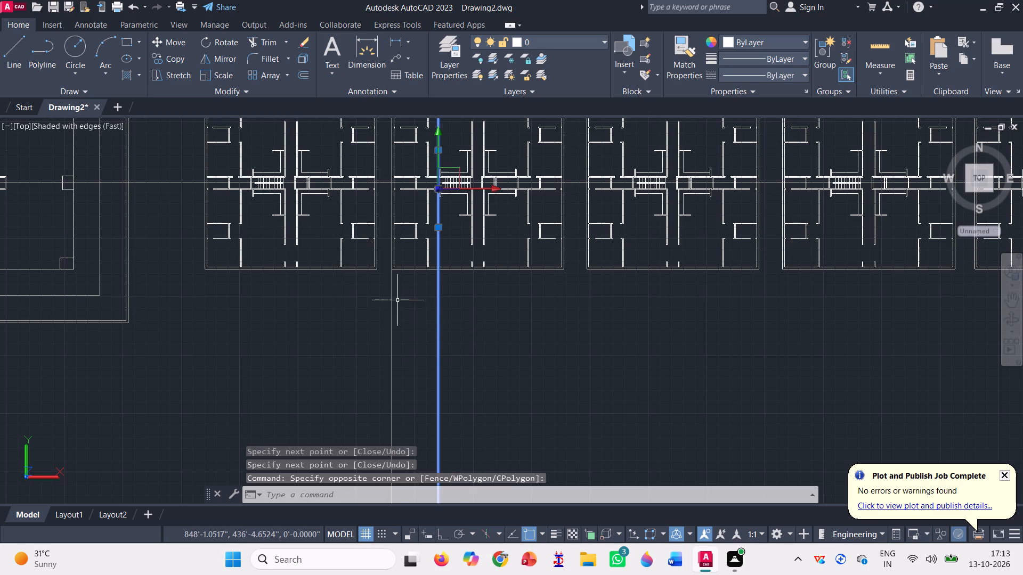
left_click(174, 39)
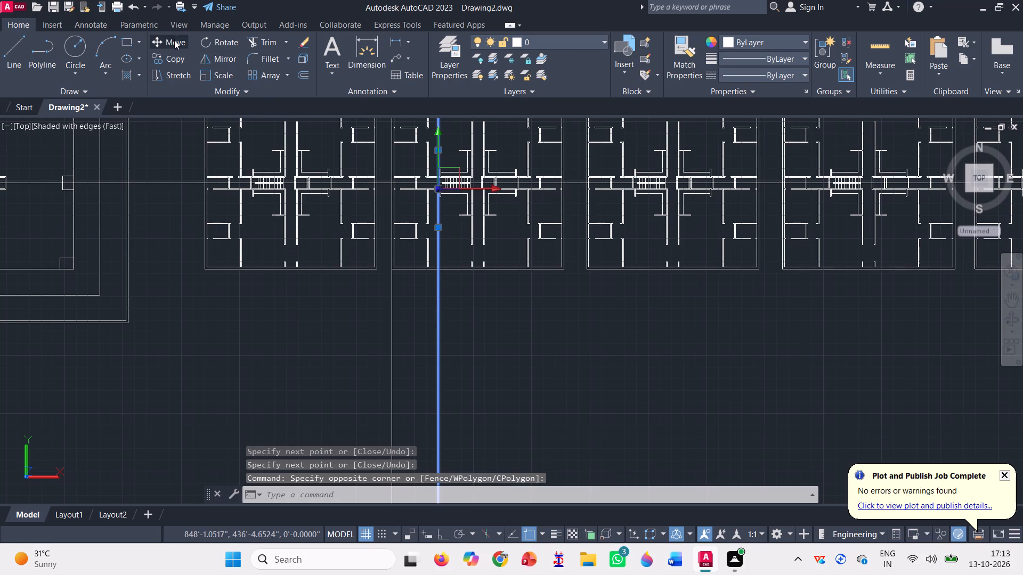
scroll(466, 121, "up", 3)
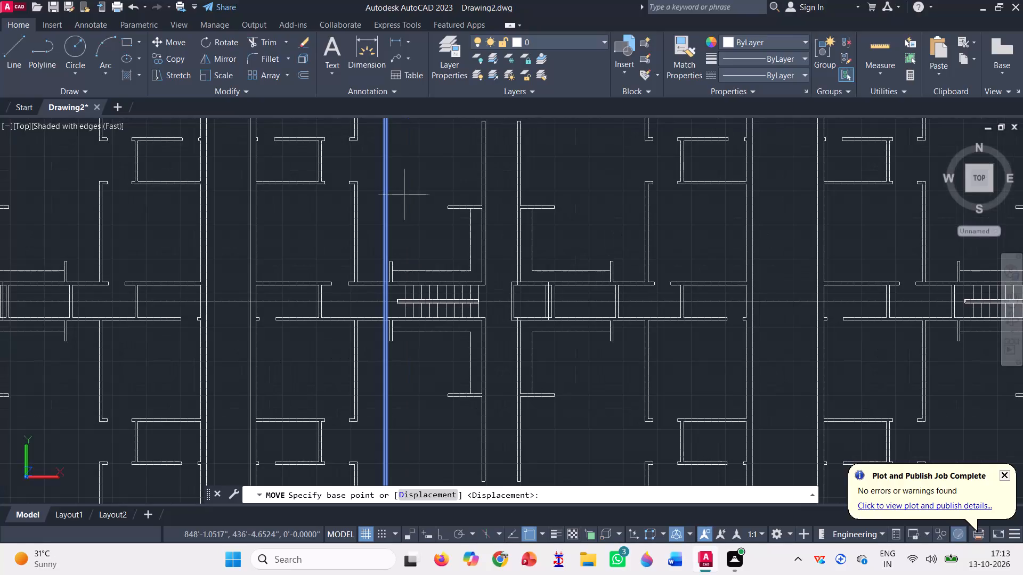
scroll(363, 331, "up", 2)
scroll(435, 220, "up", 2)
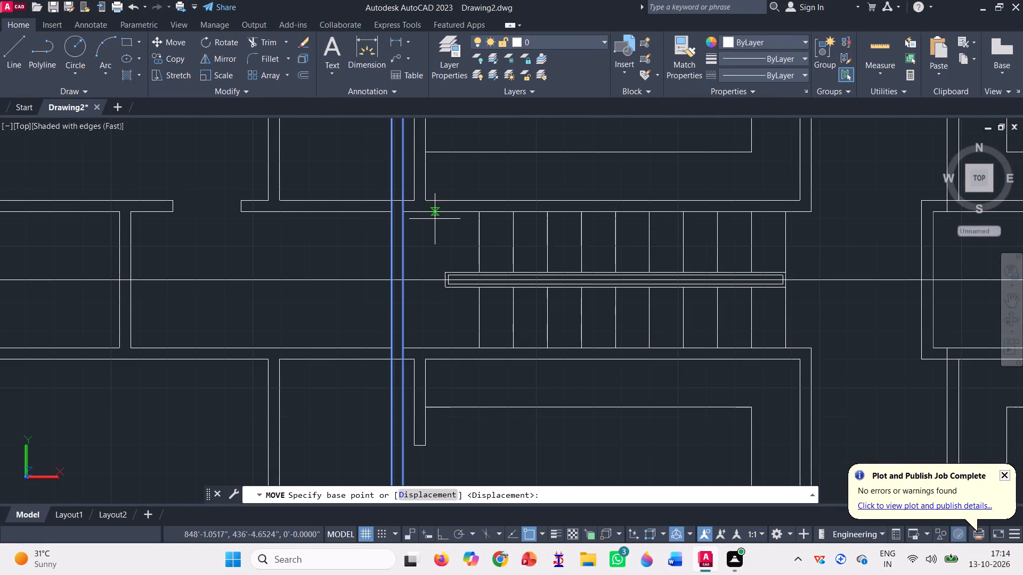
left_click(403, 280)
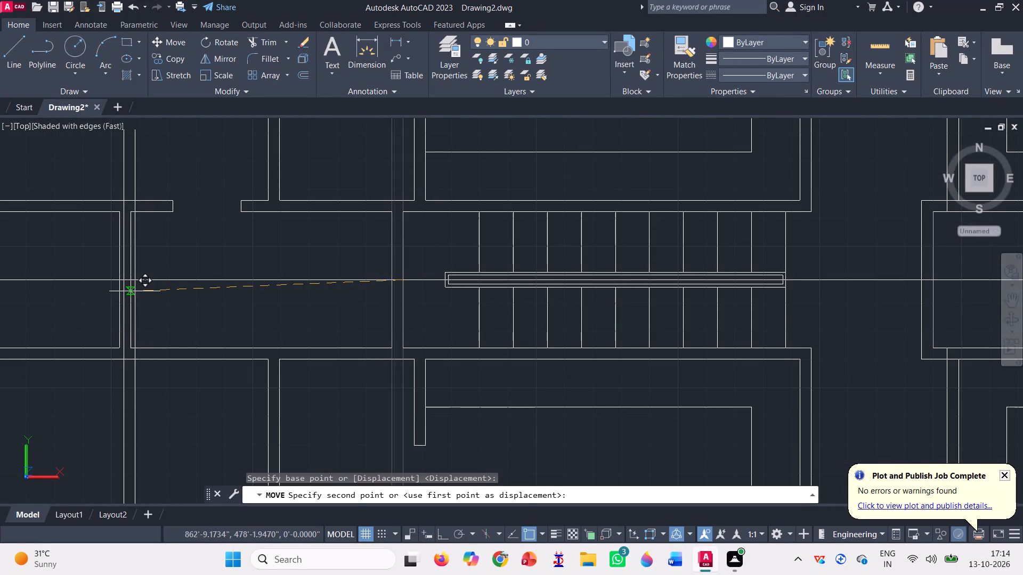
scroll(133, 286, "up", 2)
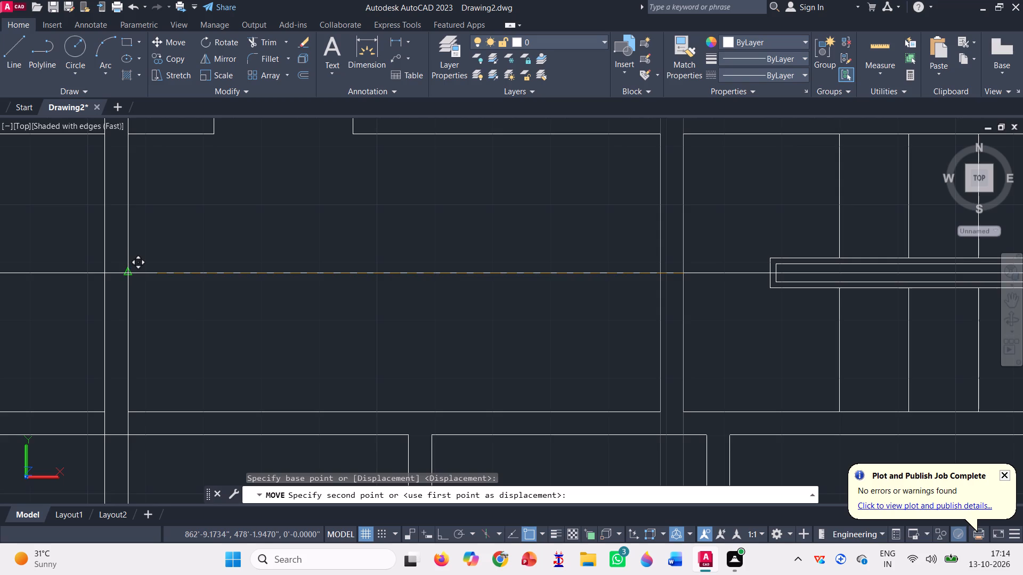
left_click(128, 270)
Draw the cross wall's outline in the section along the moved pair of construction lines, between the roof line and the lowest slab line above ground.
scroll(251, 248, "down", 8)
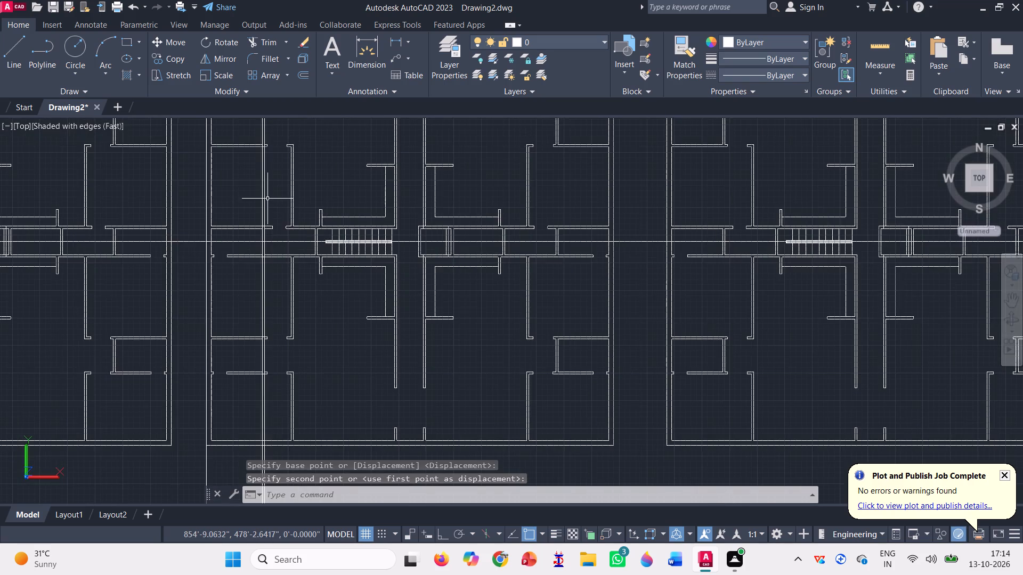
scroll(266, 193, "down", 6)
scroll(320, 248, "down", 3)
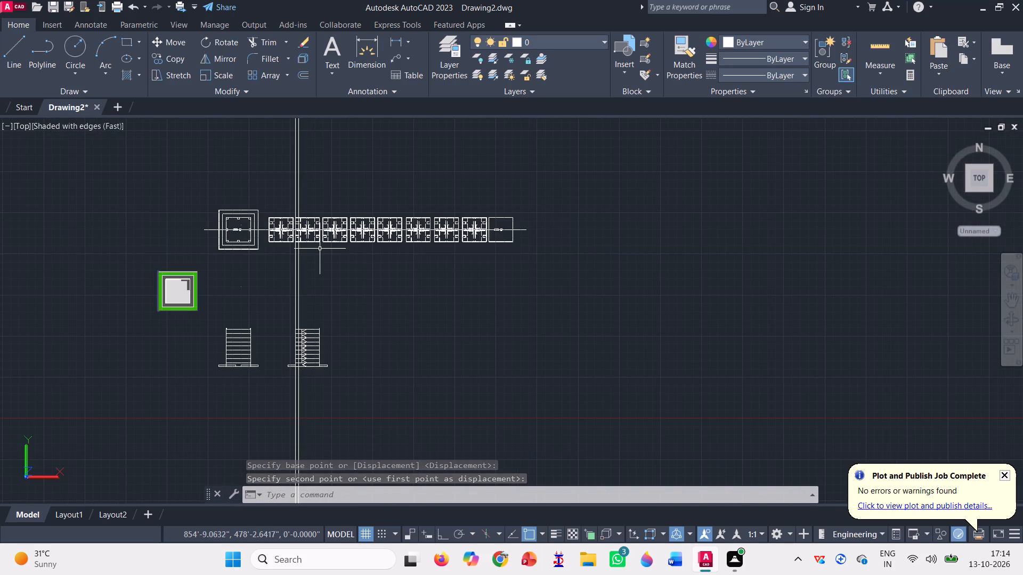
scroll(322, 388, "up", 3)
scroll(257, 289, "up", 2)
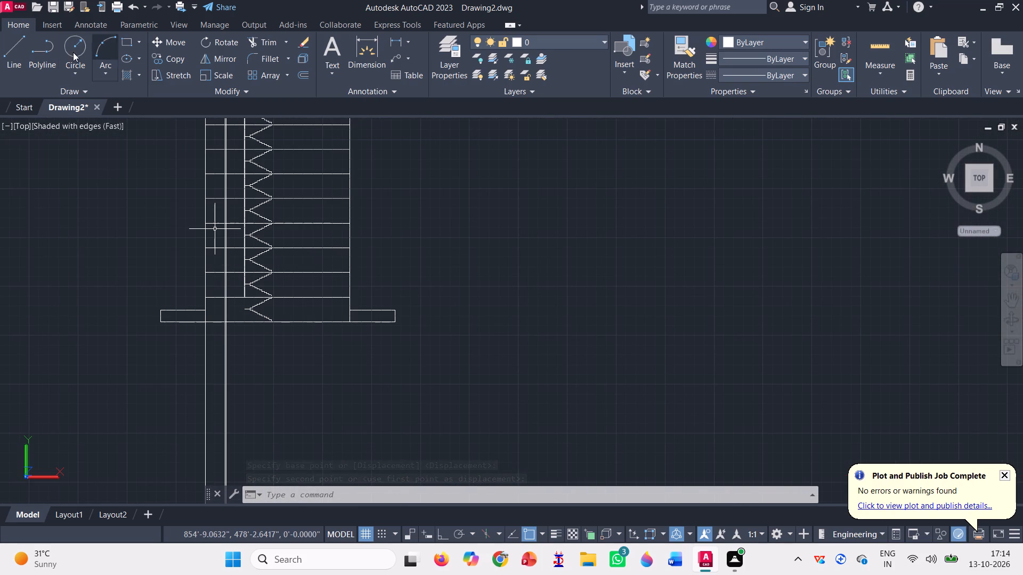
left_click(22, 49)
scroll(394, 356, "down", 1)
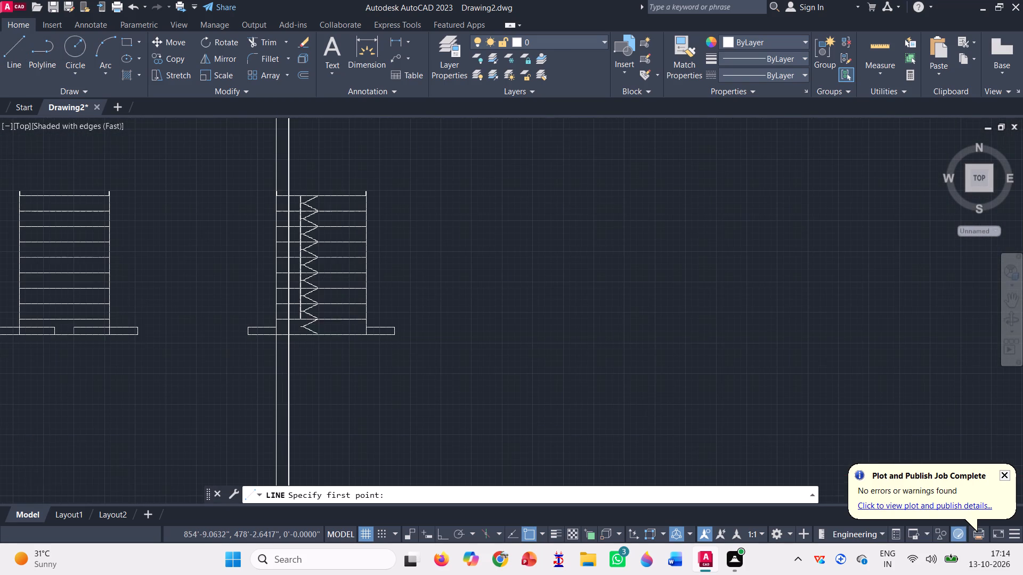
scroll(249, 186, "up", 2)
scroll(361, 220, "up", 2)
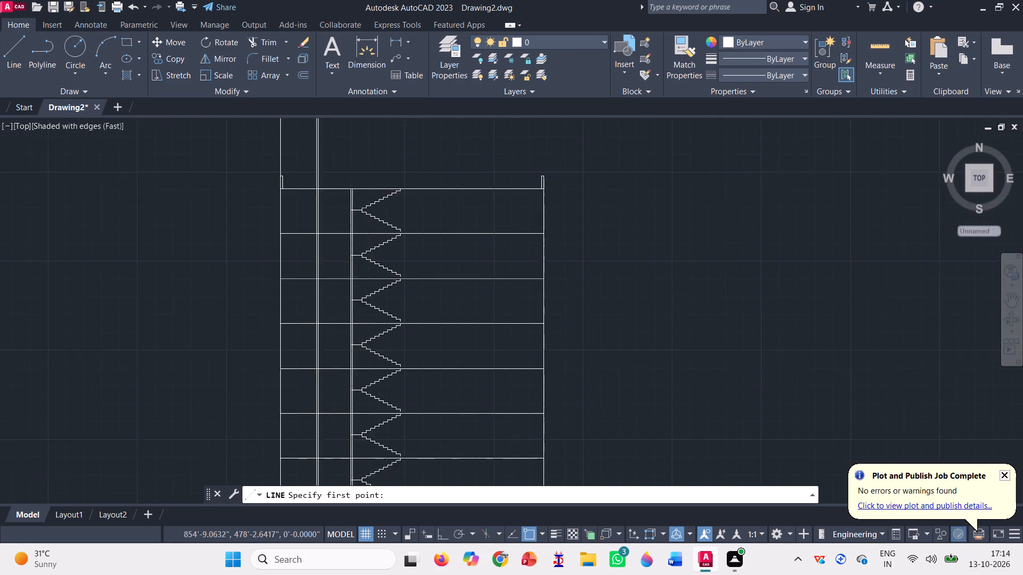
scroll(291, 177, "up", 5)
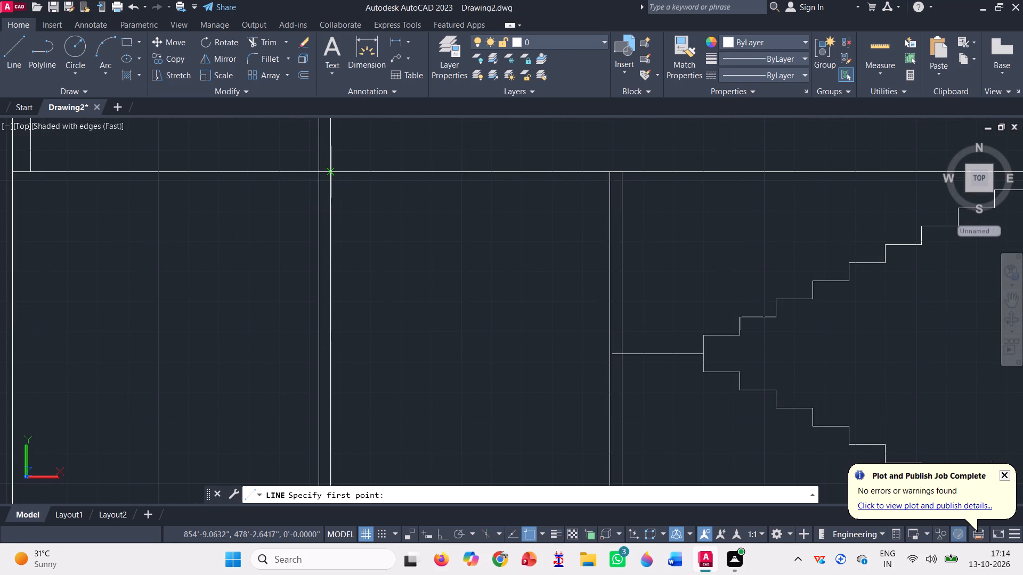
left_click(316, 170)
scroll(309, 160, "down", 2)
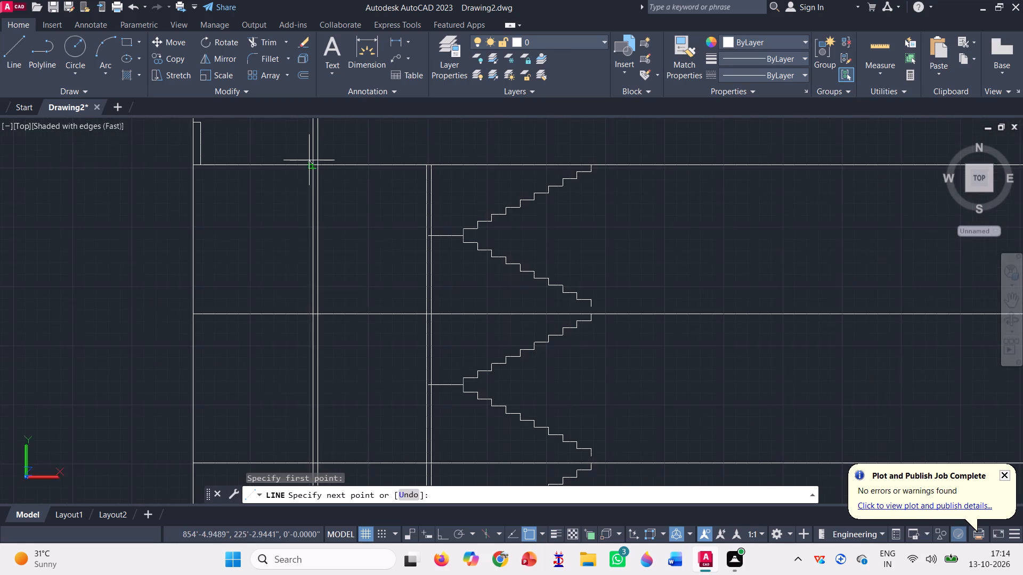
scroll(309, 160, "down", 5)
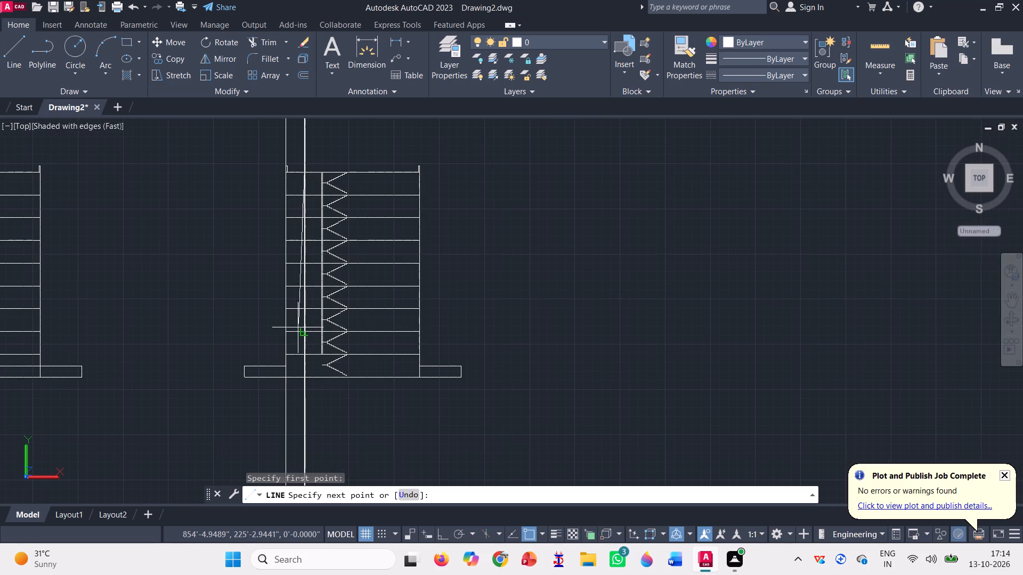
scroll(301, 350, "up", 8)
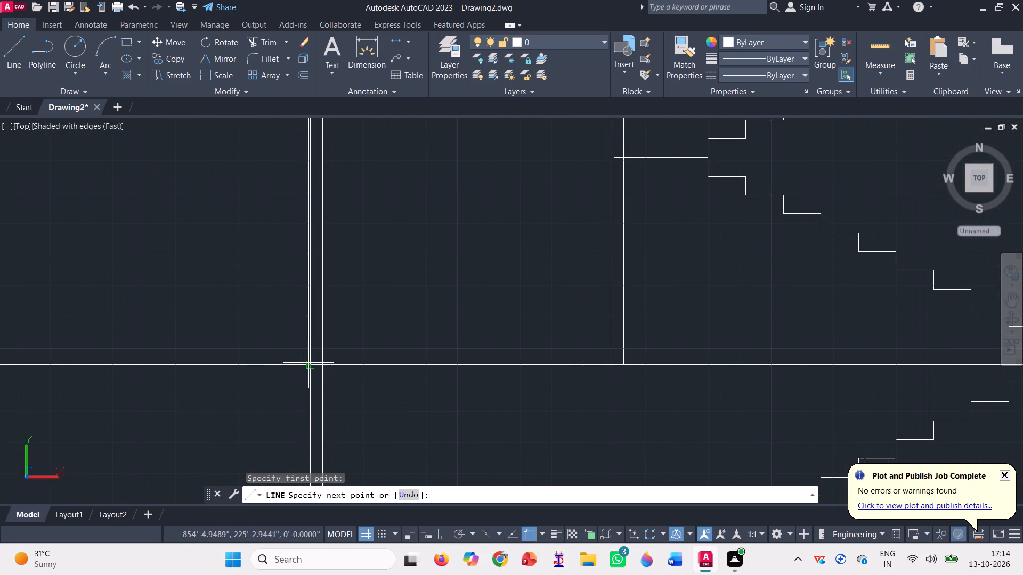
left_click(310, 363)
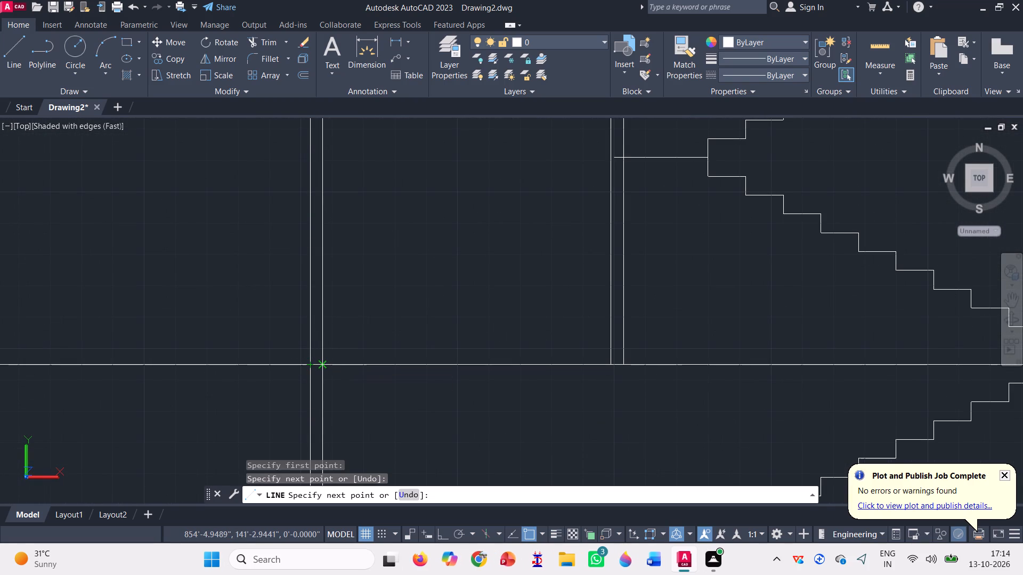
left_click(321, 360)
scroll(333, 389, "down", 6)
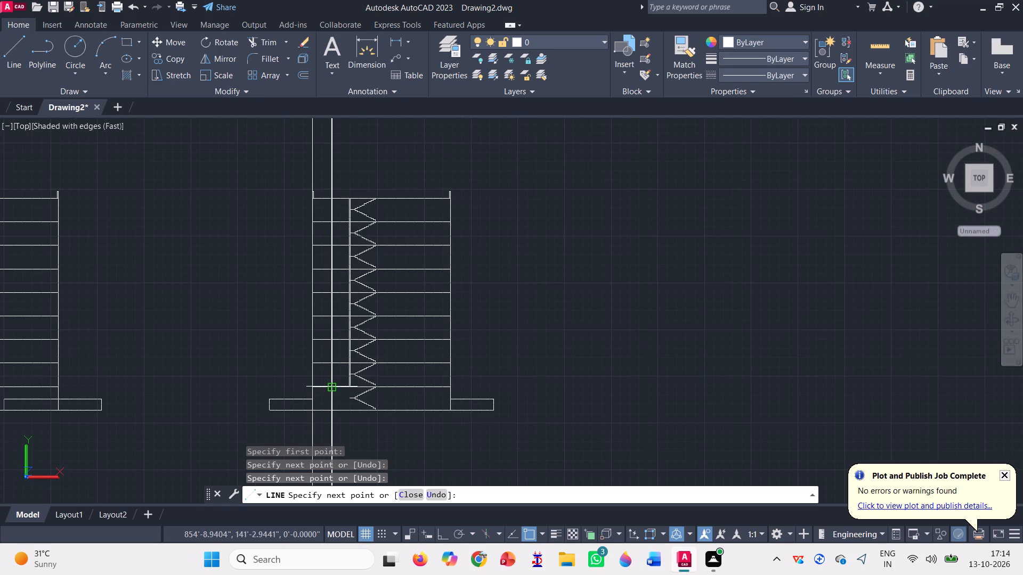
scroll(349, 193, "up", 5)
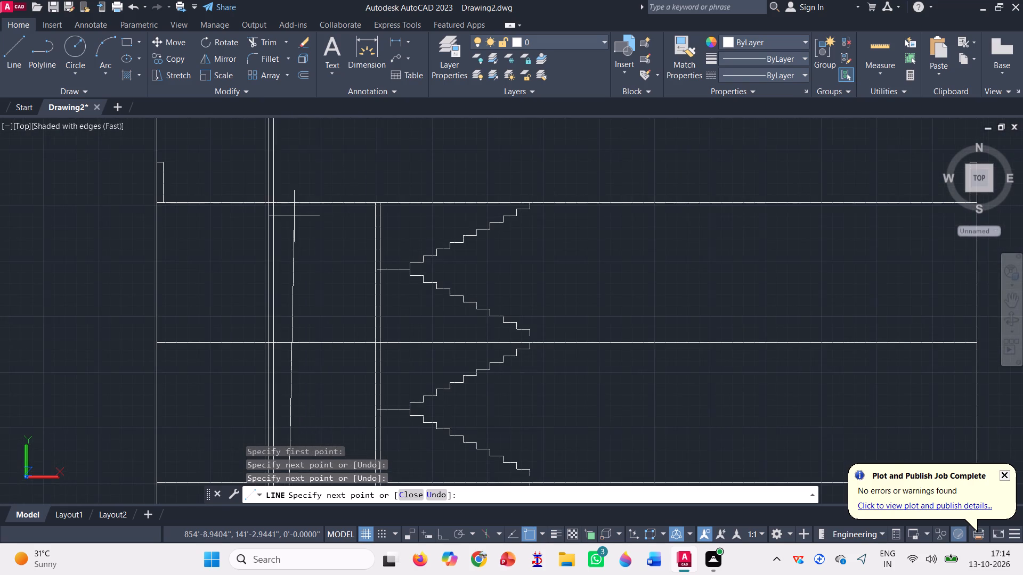
scroll(289, 216, "up", 3)
left_click(242, 173)
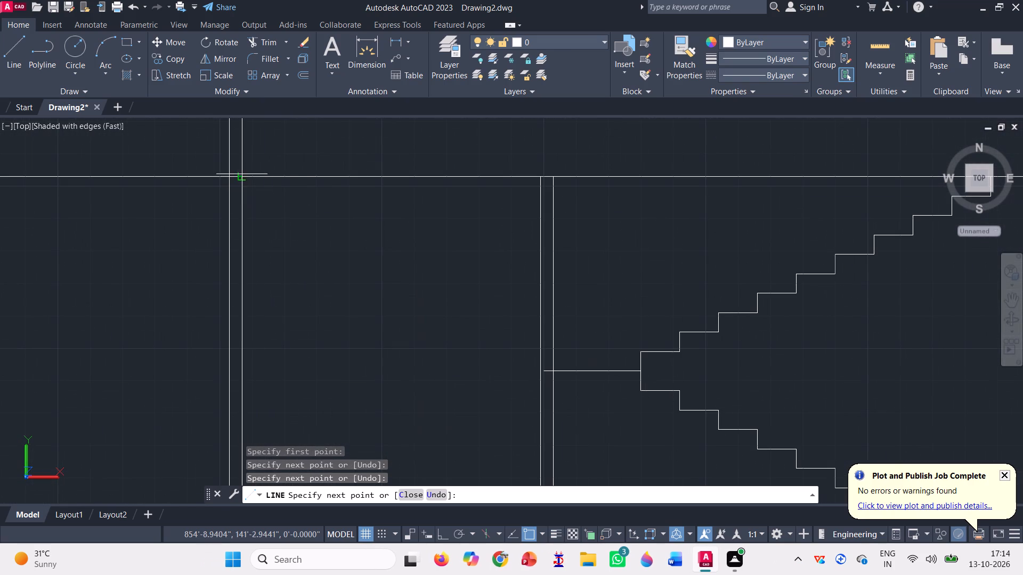
scroll(344, 190, "down", 7)
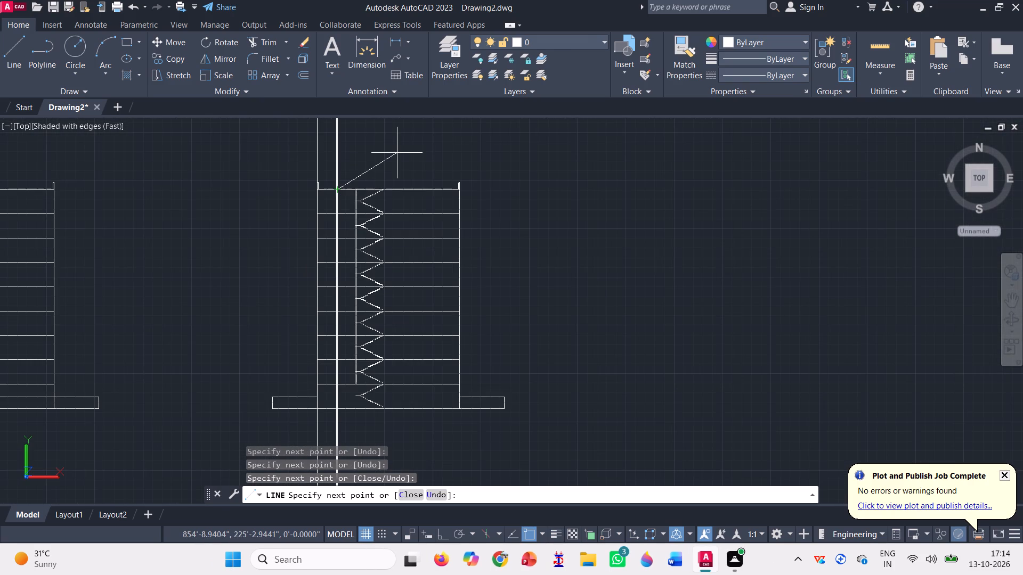
key("Return")
With Ortho on, draw the stair-side outer wall's inner face 0'9" inside its outer line, from the roof line to the lowest slab above ground.
scroll(359, 248, "down", 1)
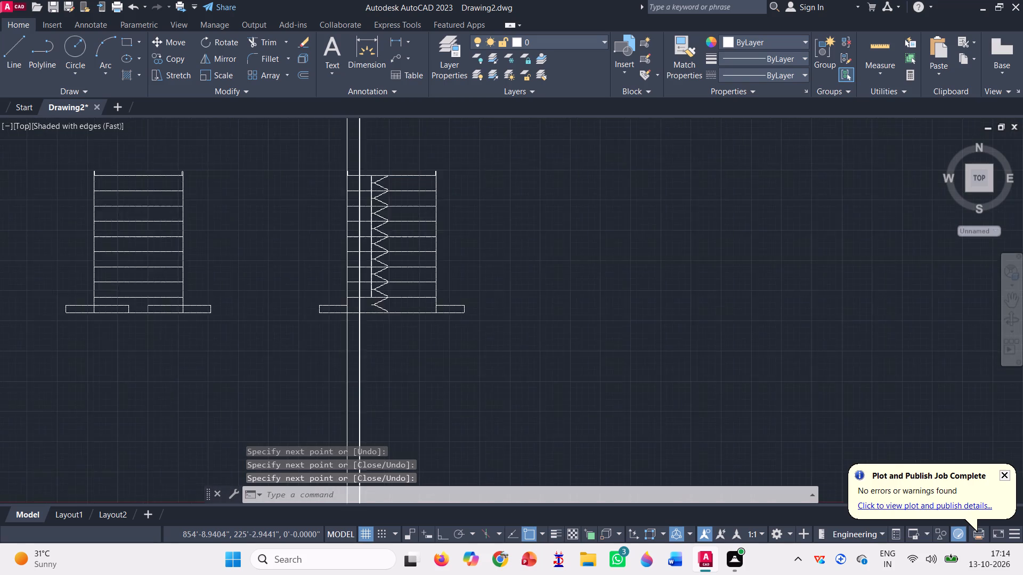
scroll(352, 272, "down", 1)
scroll(338, 347, "down", 3)
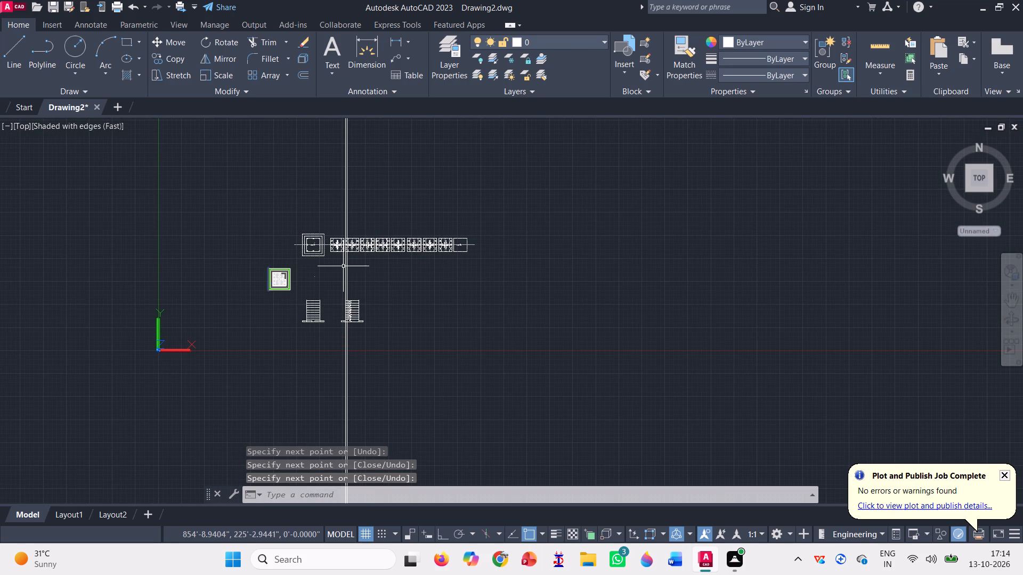
left_click(14, 50)
scroll(337, 318, "up", 3)
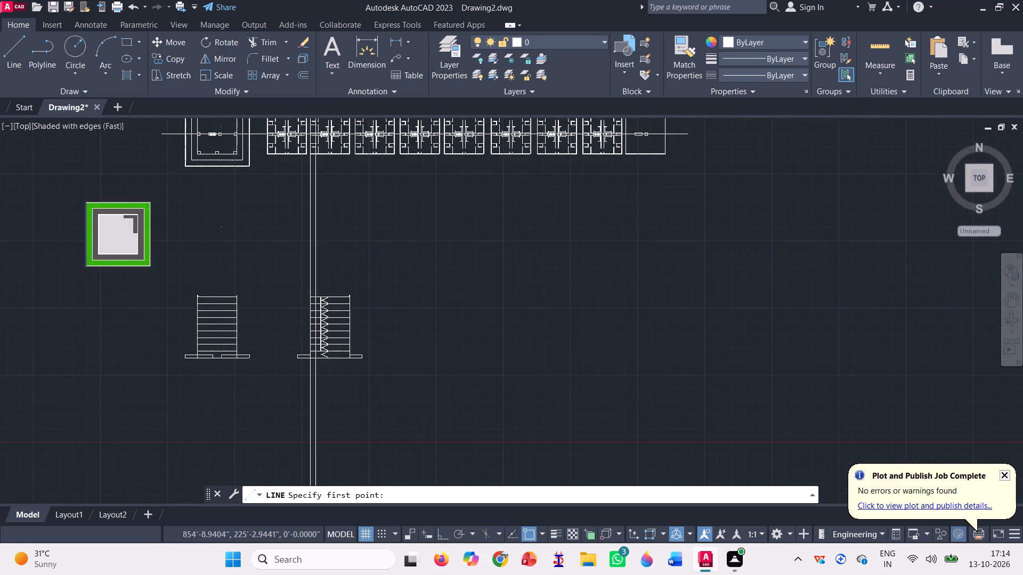
scroll(239, 373, "up", 3)
scroll(513, 277, "up", 3)
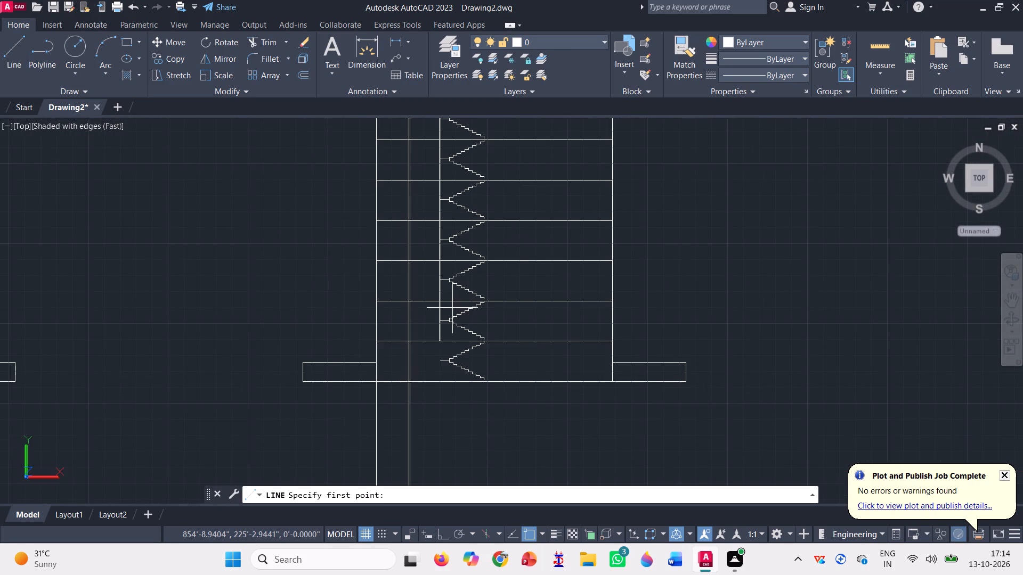
scroll(375, 349, "up", 2)
scroll(372, 356, "down", 1)
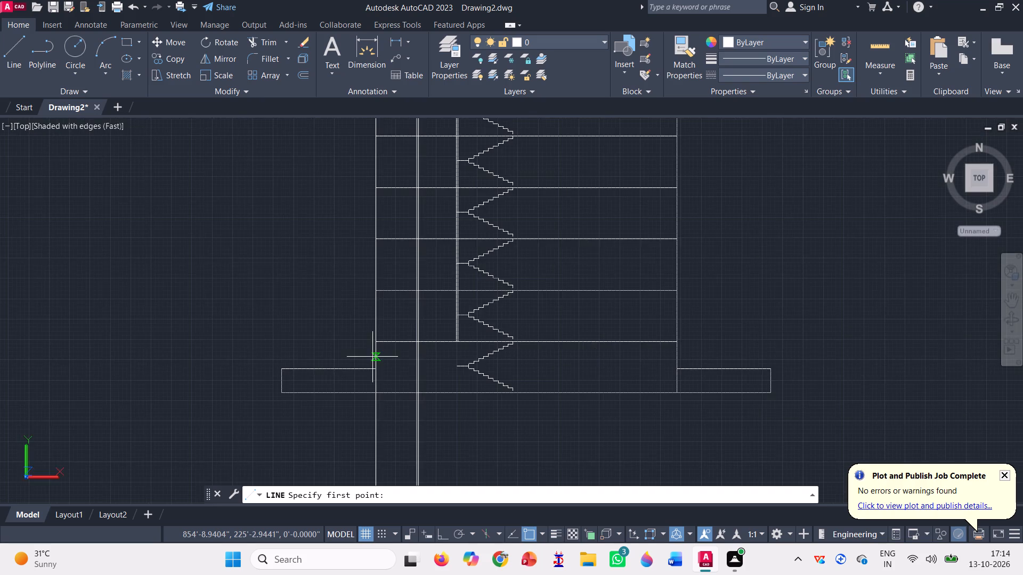
scroll(372, 356, "down", 2)
scroll(397, 201, "up", 2)
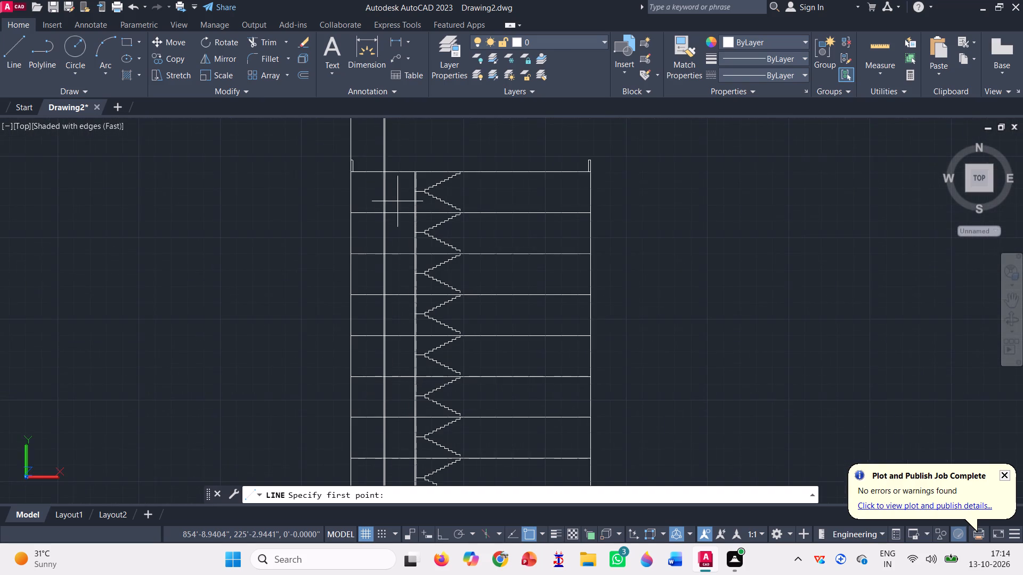
scroll(359, 169, "up", 4)
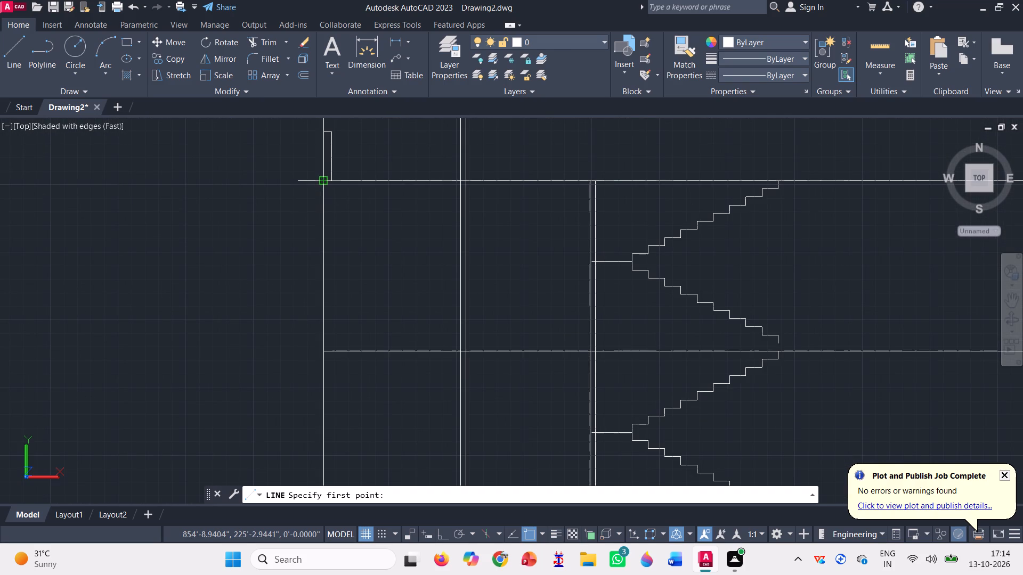
left_click(322, 178)
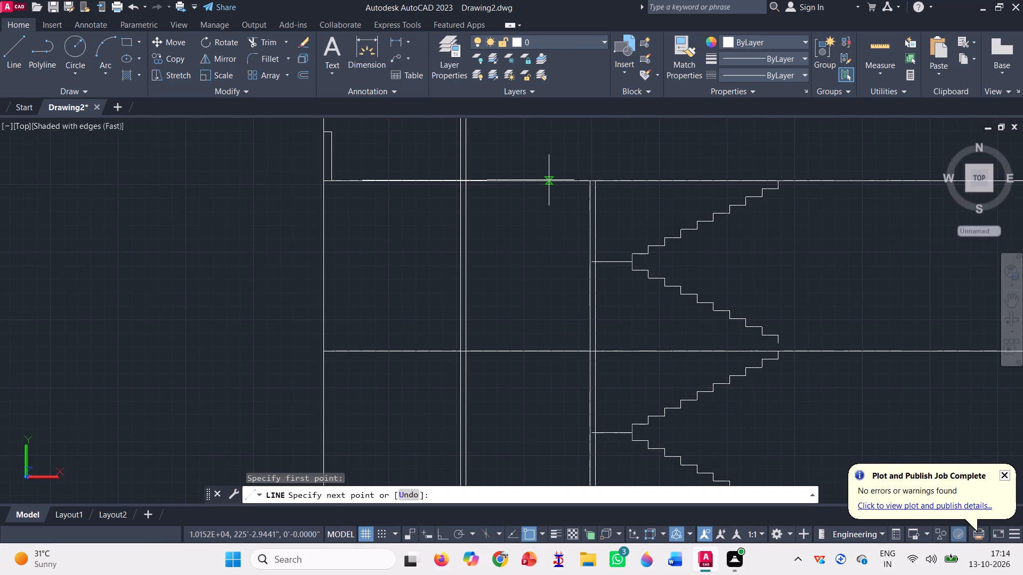
key("F8")
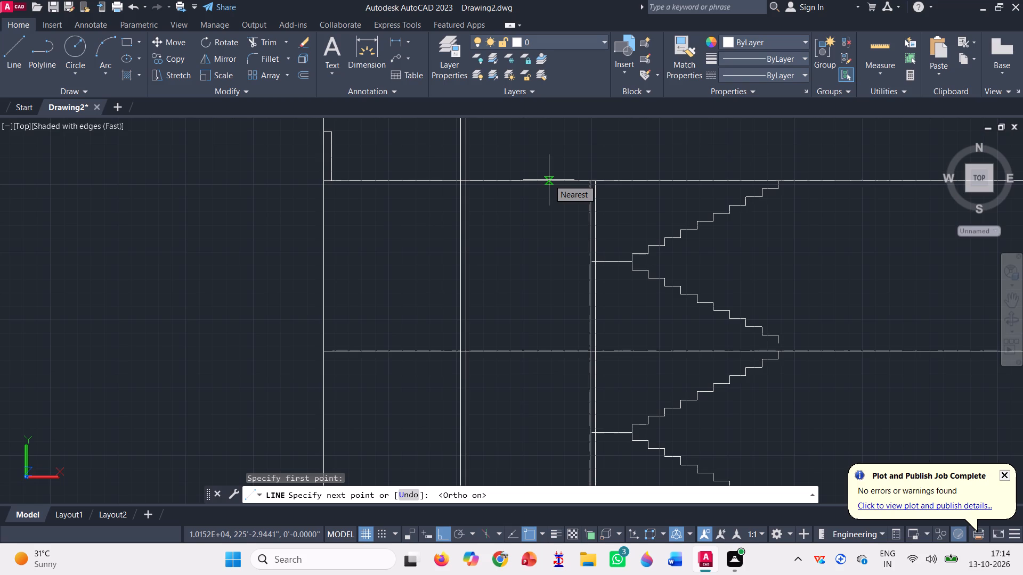
type("0'9\"")
key("Return")
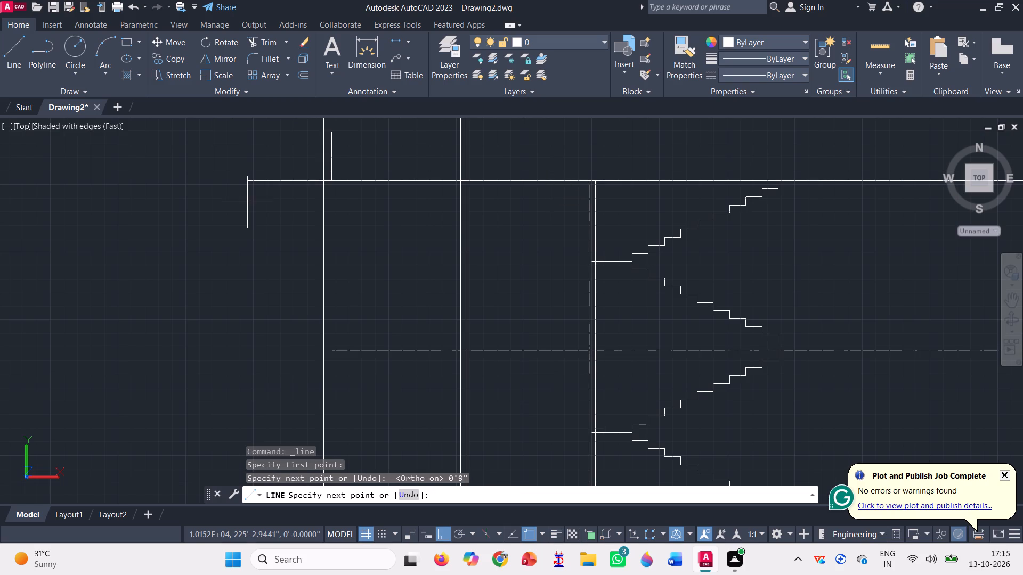
scroll(408, 148, "down", 2)
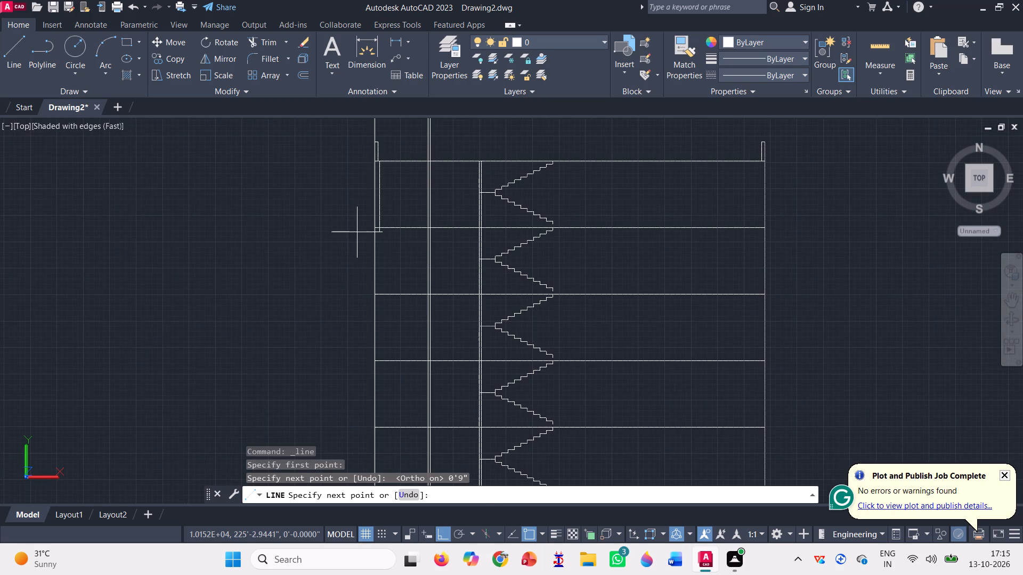
scroll(361, 210, "down", 3)
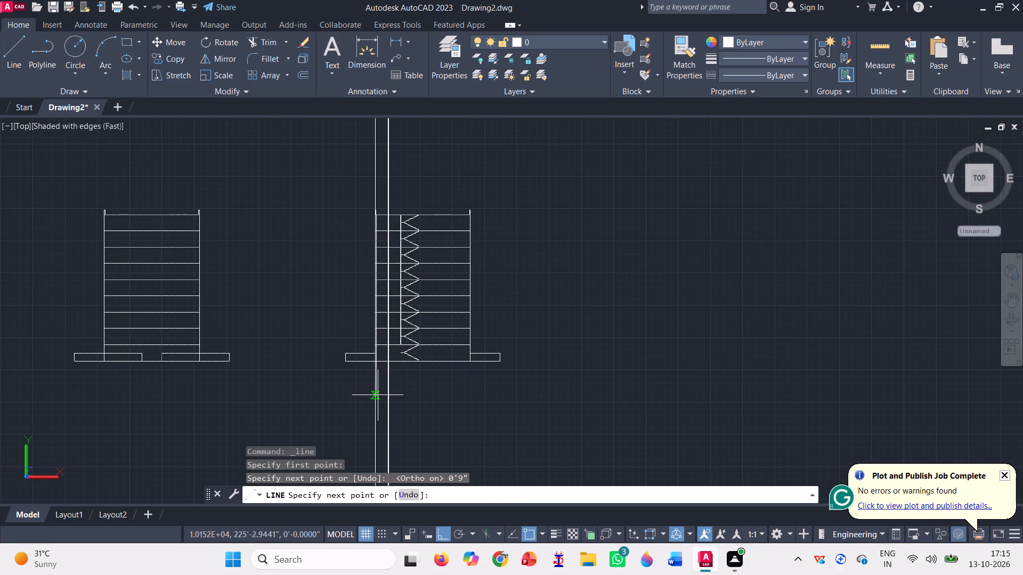
scroll(378, 395, "up", 3)
scroll(360, 218, "up", 2)
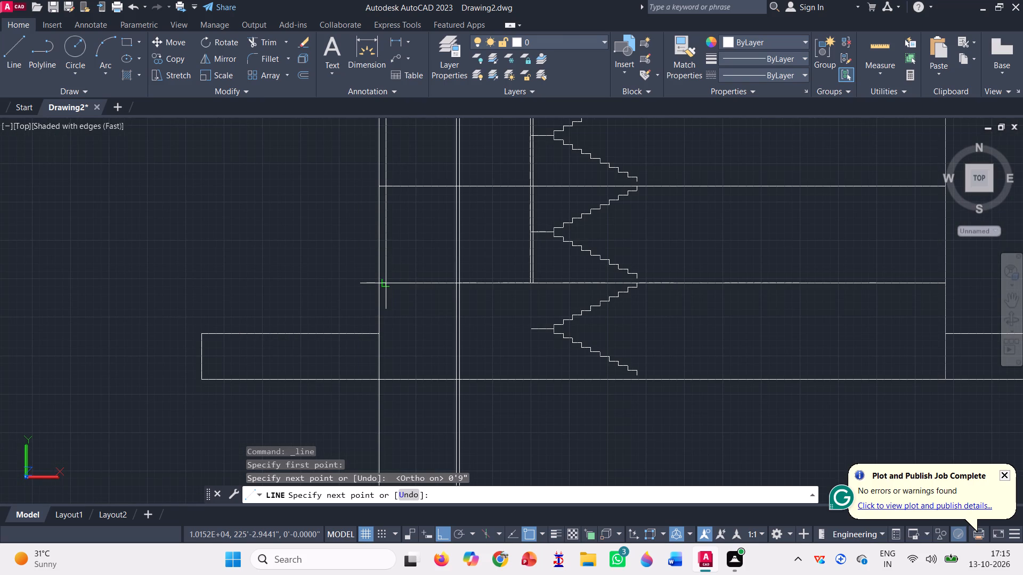
left_click(389, 283)
key("space")
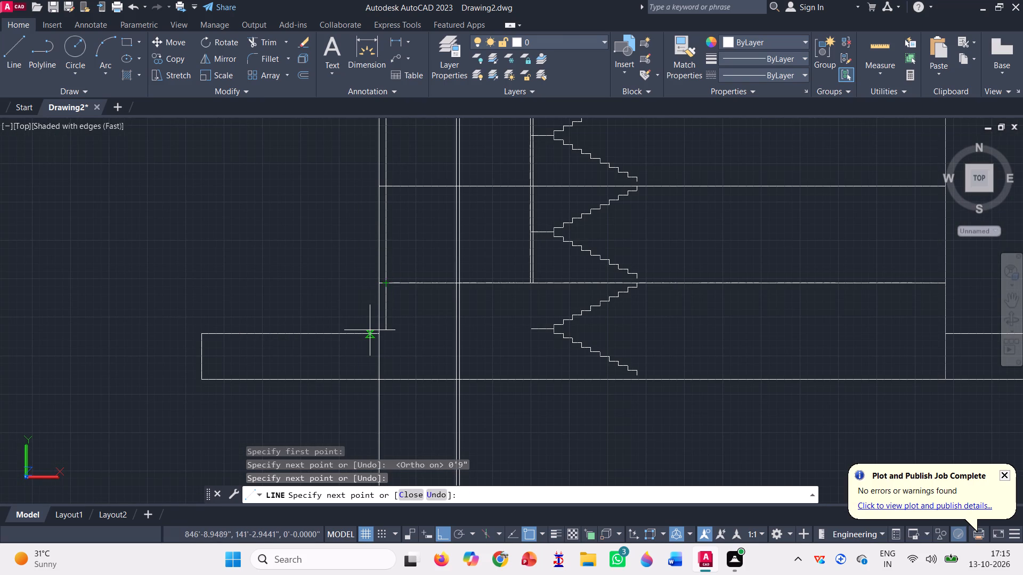
Mirror the stair-side outer wall's inner face line about a vertical axis through the roof line's midpoint, keeping the source line.
scroll(370, 329, "down", 3)
scroll(371, 351, "up", 1)
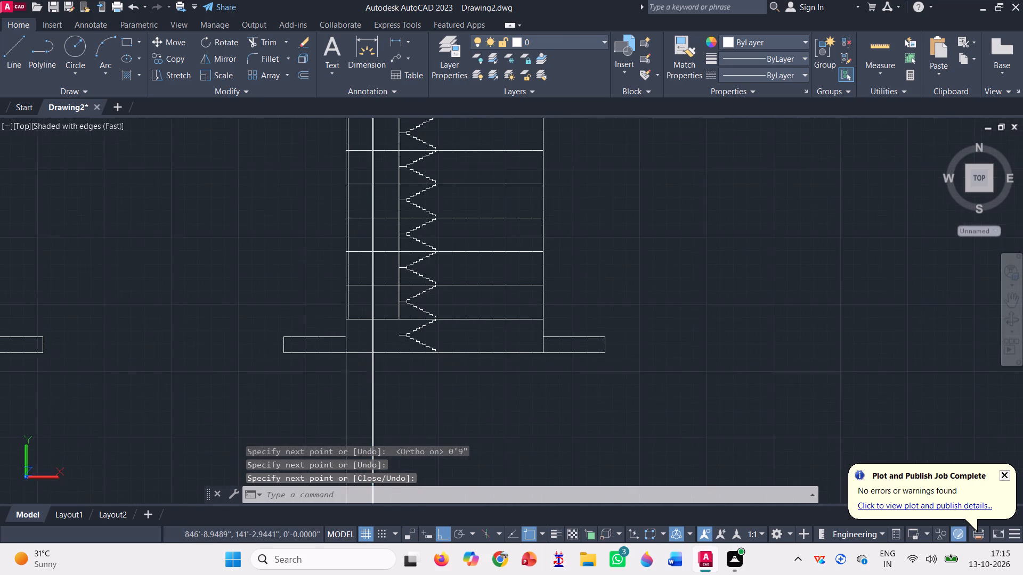
scroll(371, 351, "up", 1)
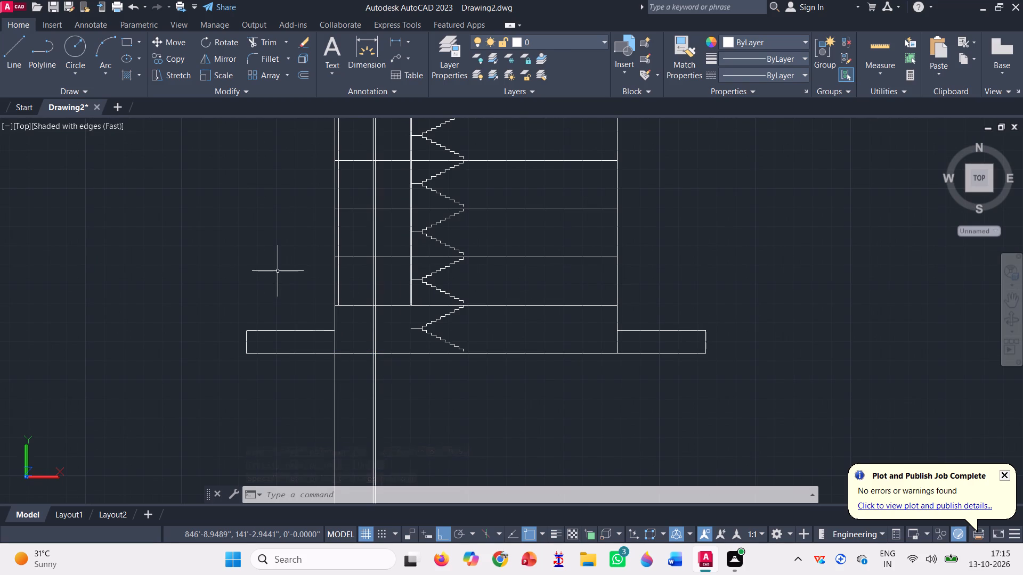
scroll(412, 317, "down", 1)
scroll(453, 367, "down", 2)
scroll(437, 248, "up", 1)
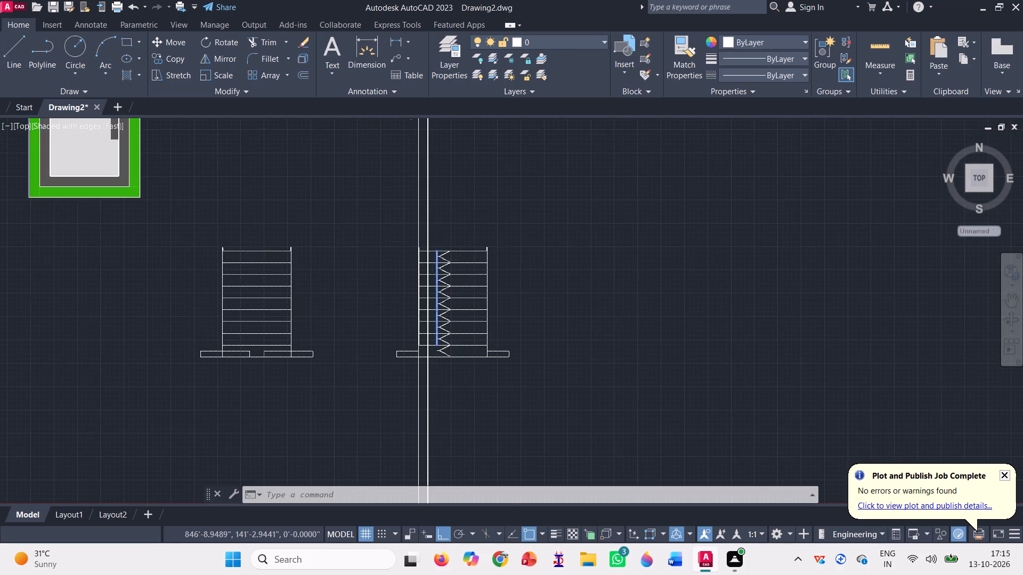
left_click(215, 61)
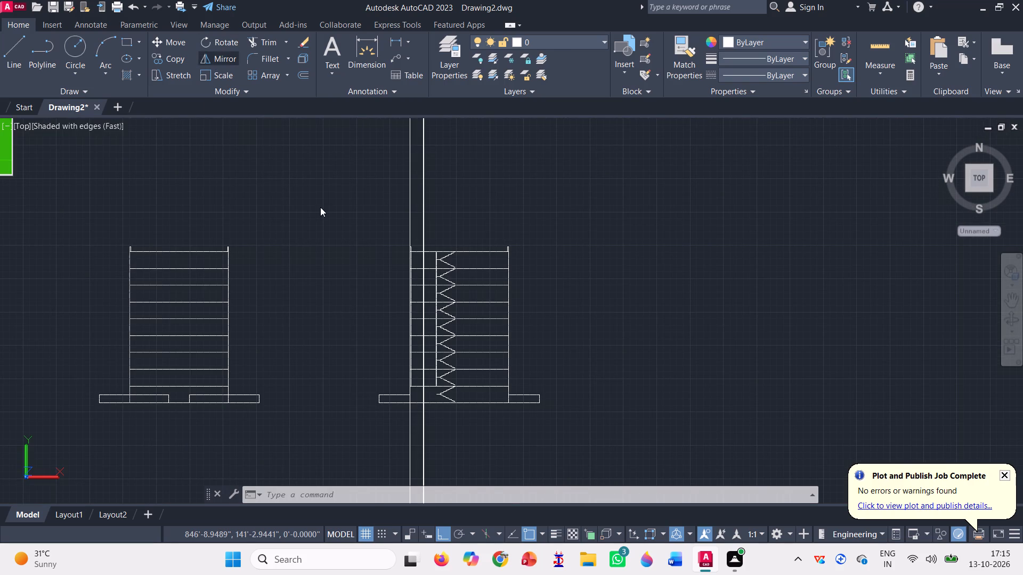
scroll(407, 283, "up", 7)
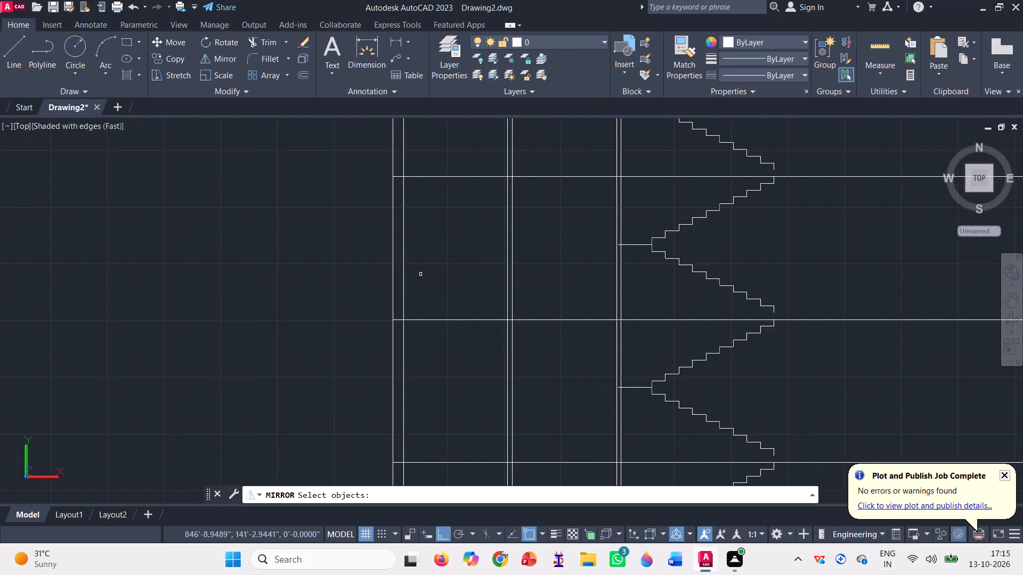
left_click(404, 259)
scroll(422, 309, "down", 2)
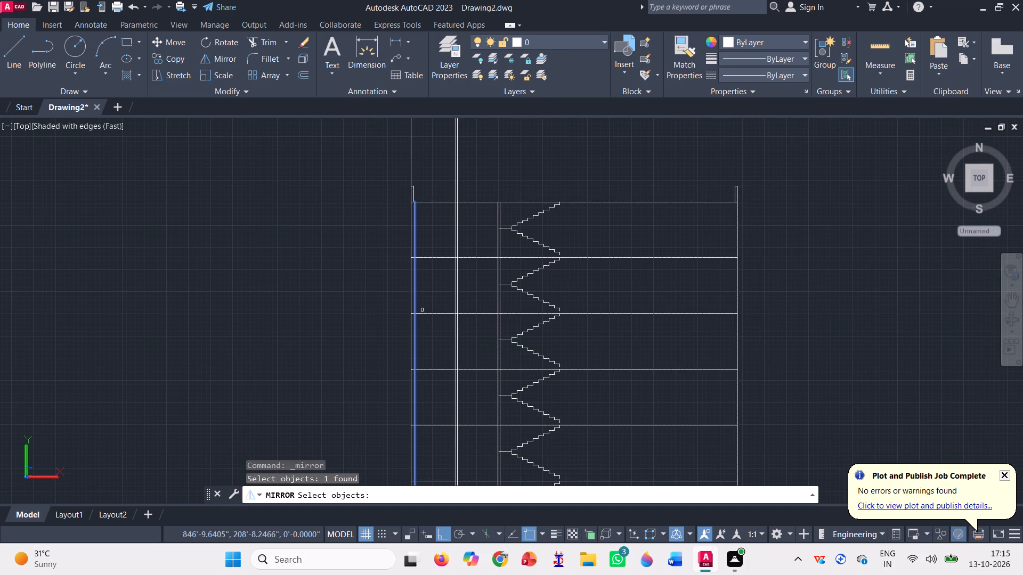
key("space")
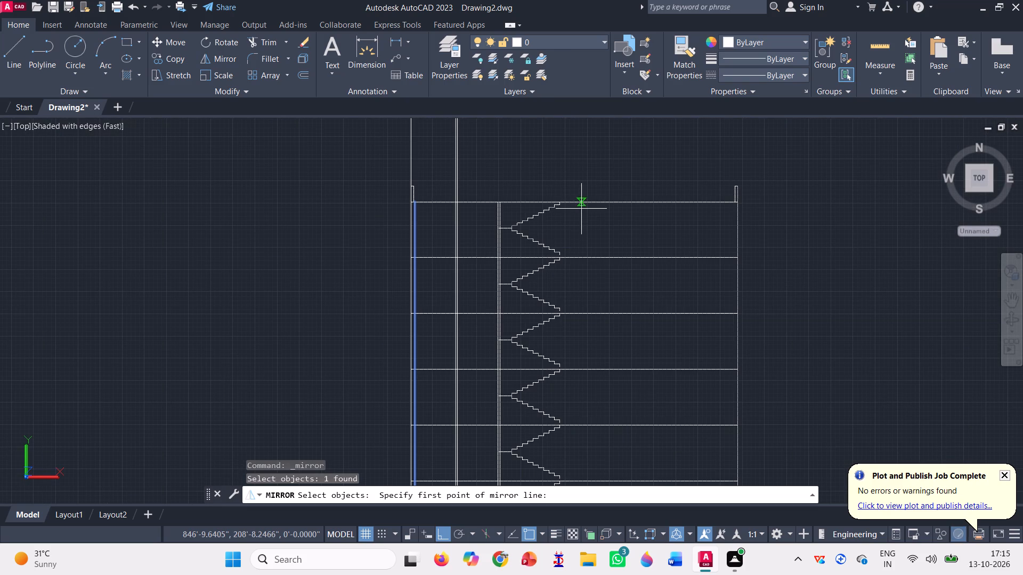
left_click(571, 202)
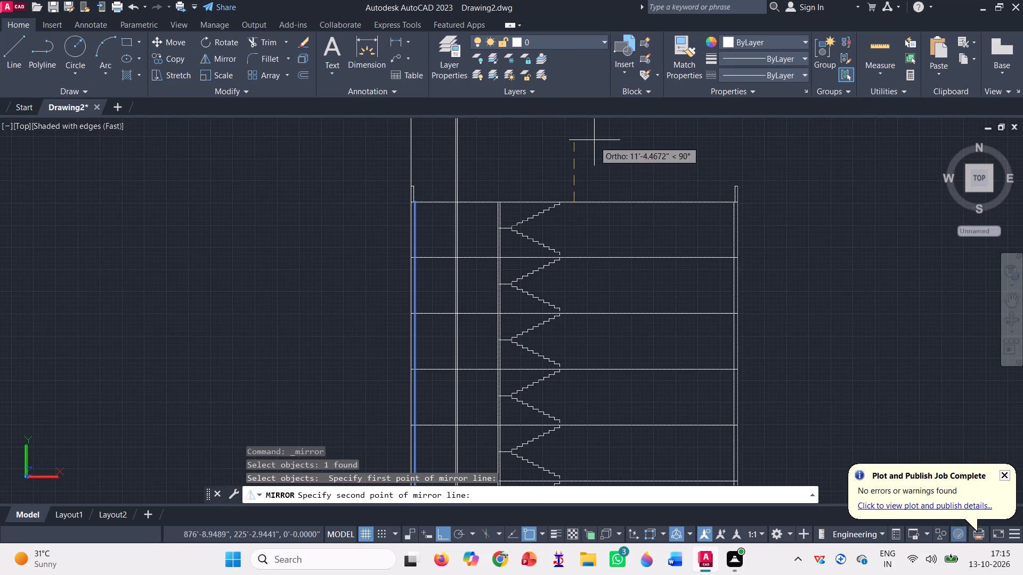
left_click(594, 139)
scroll(591, 155, "down", 2)
scroll(631, 331, "up", 2)
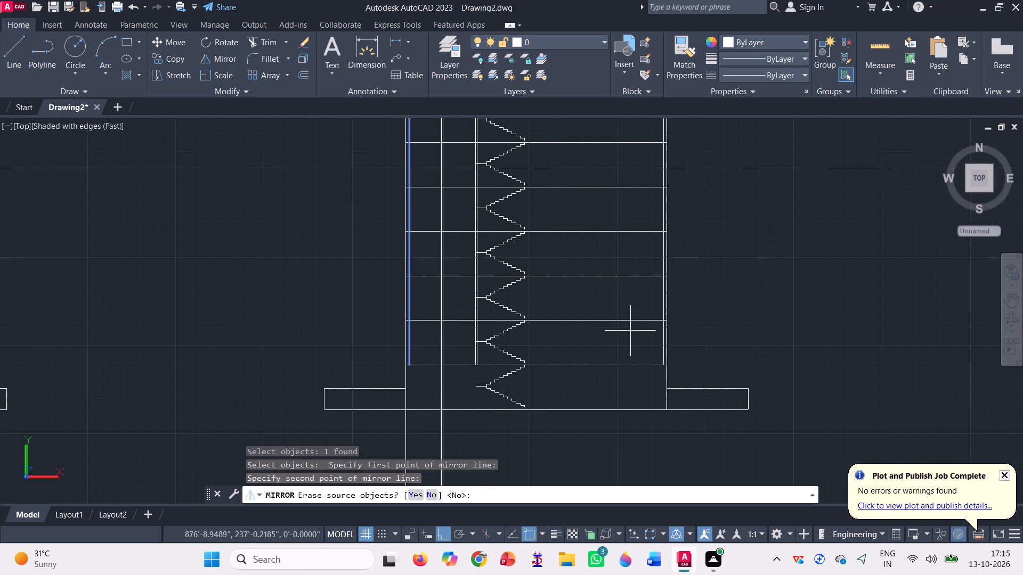
key("space")
scroll(572, 421, "down", 1)
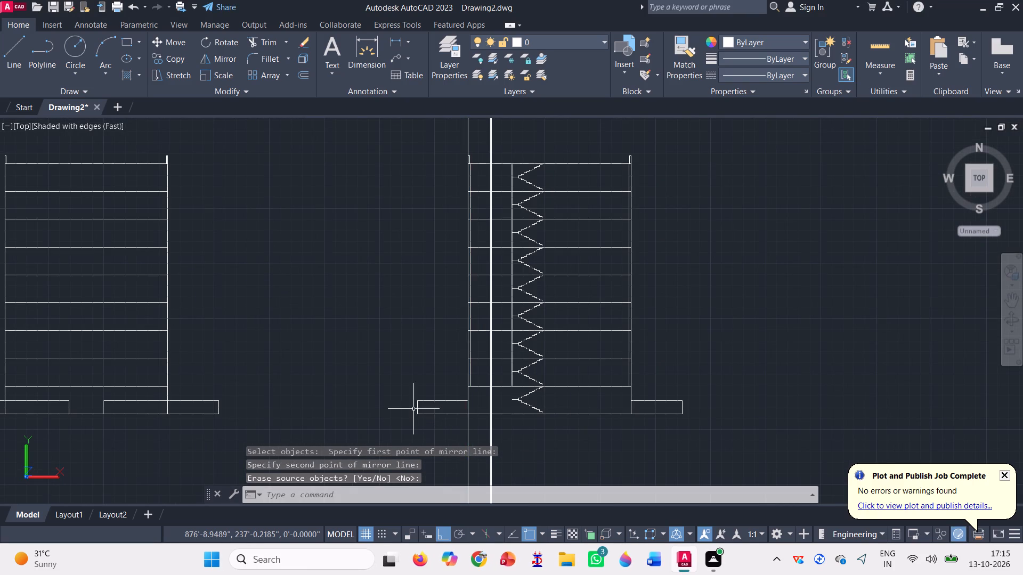
Move the vertical construction line on the plan's stair-side outer wall from the wall's outer face to its inner face.
scroll(415, 406, "down", 3)
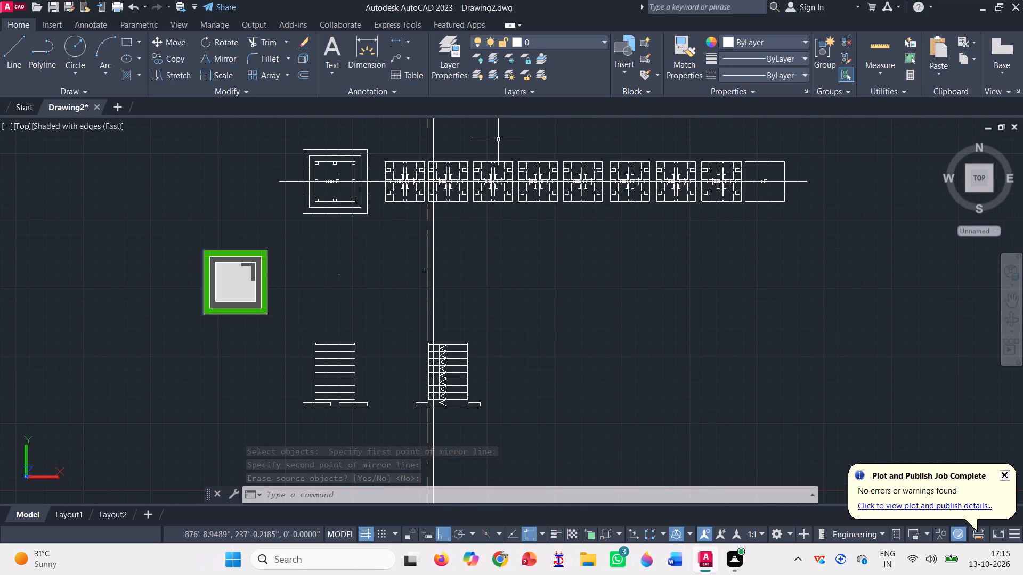
scroll(478, 143, "up", 2)
scroll(413, 180, "up", 3)
scroll(340, 228, "up", 2)
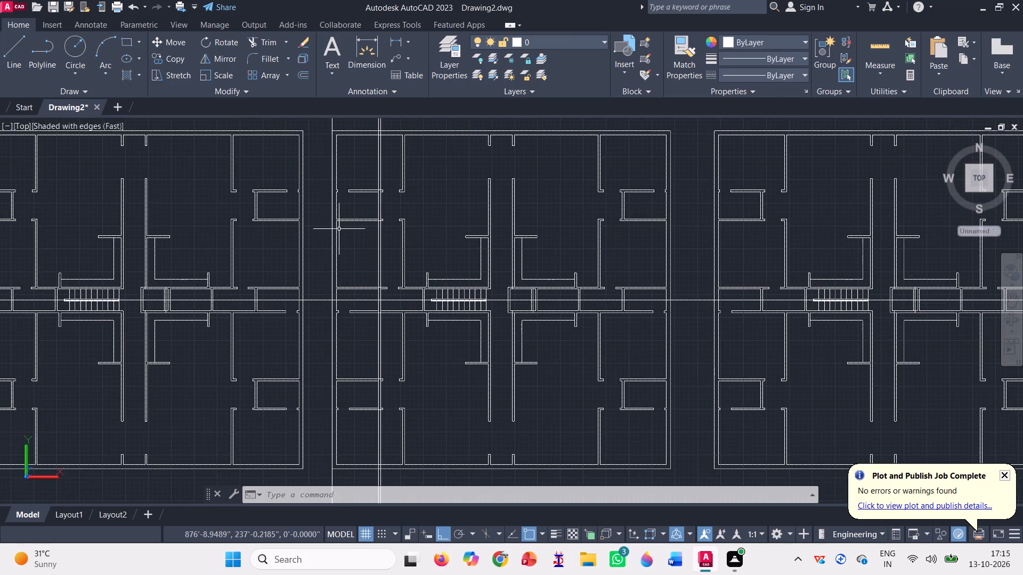
scroll(356, 259, "down", 1)
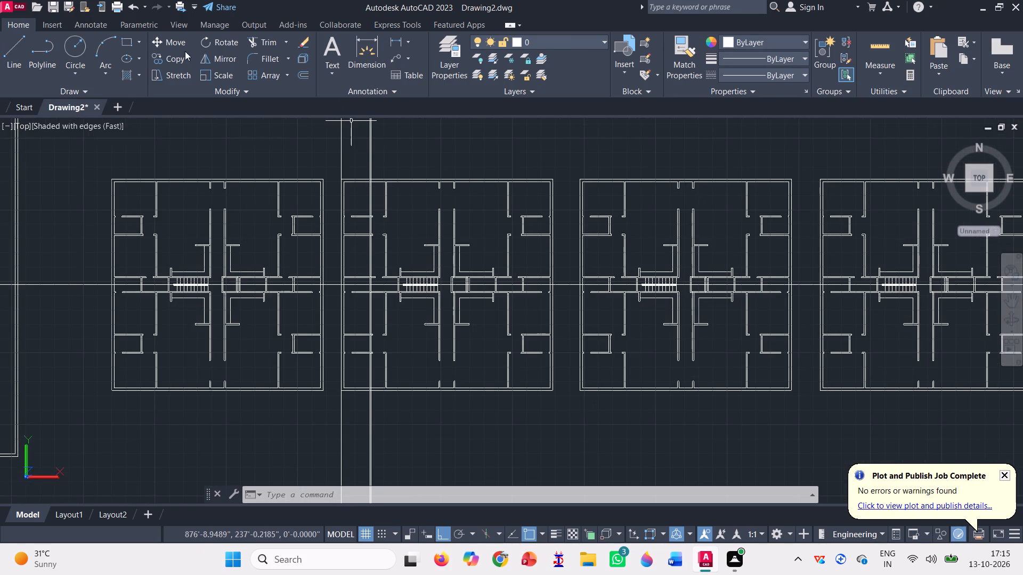
left_click(174, 45)
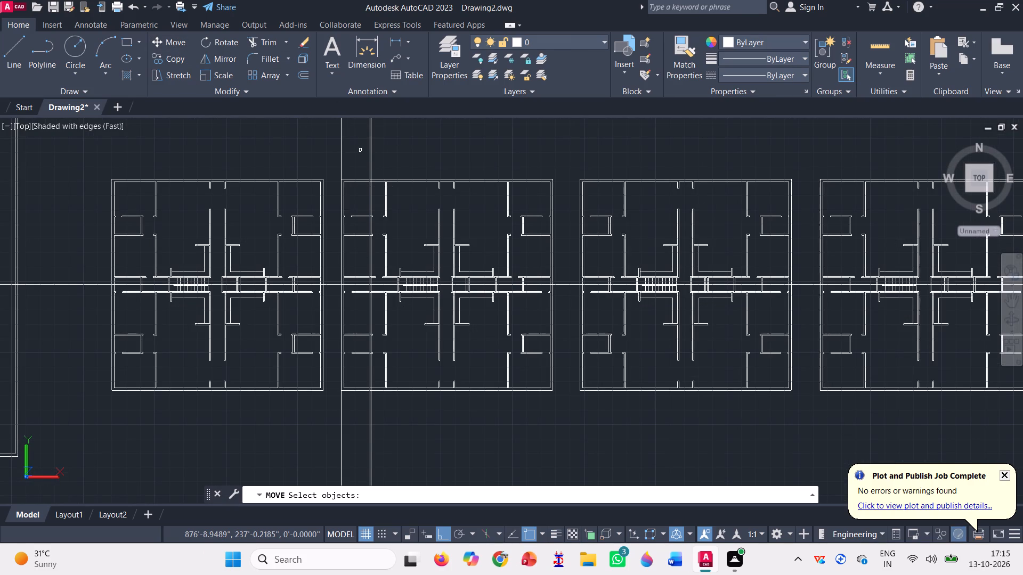
left_click(343, 142)
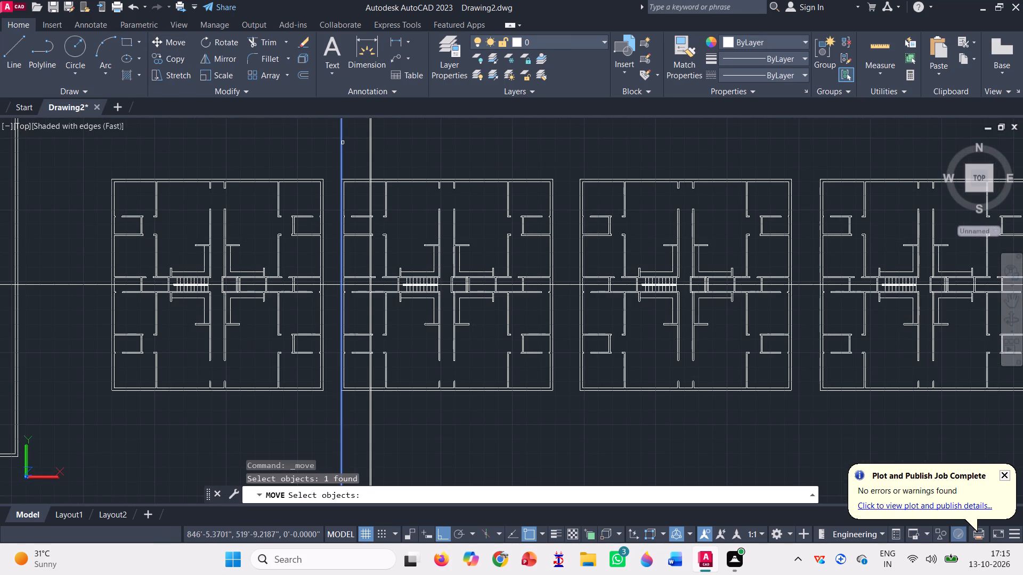
key("space")
scroll(333, 203, "up", 3)
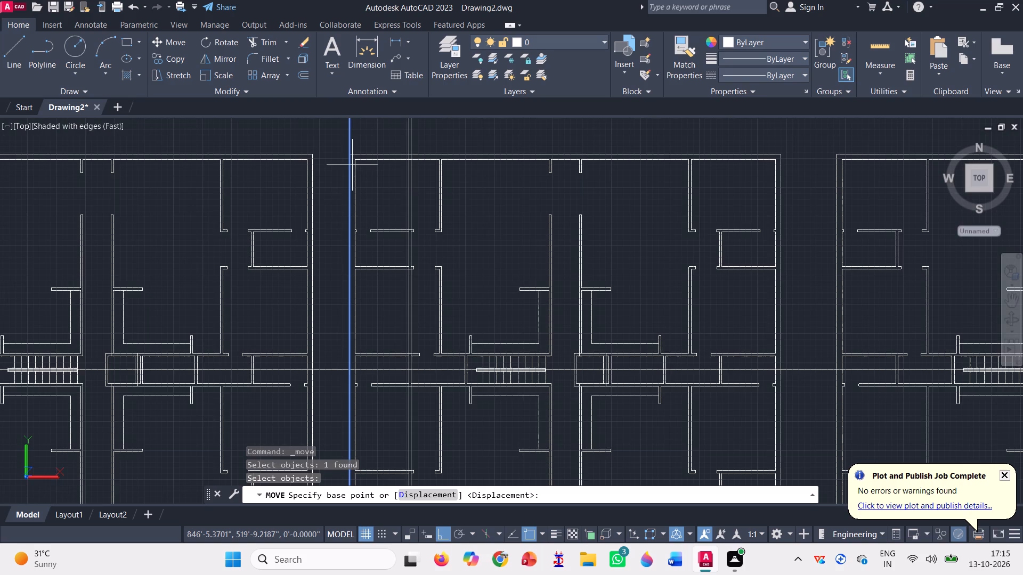
scroll(354, 154, "up", 3)
left_click(347, 156)
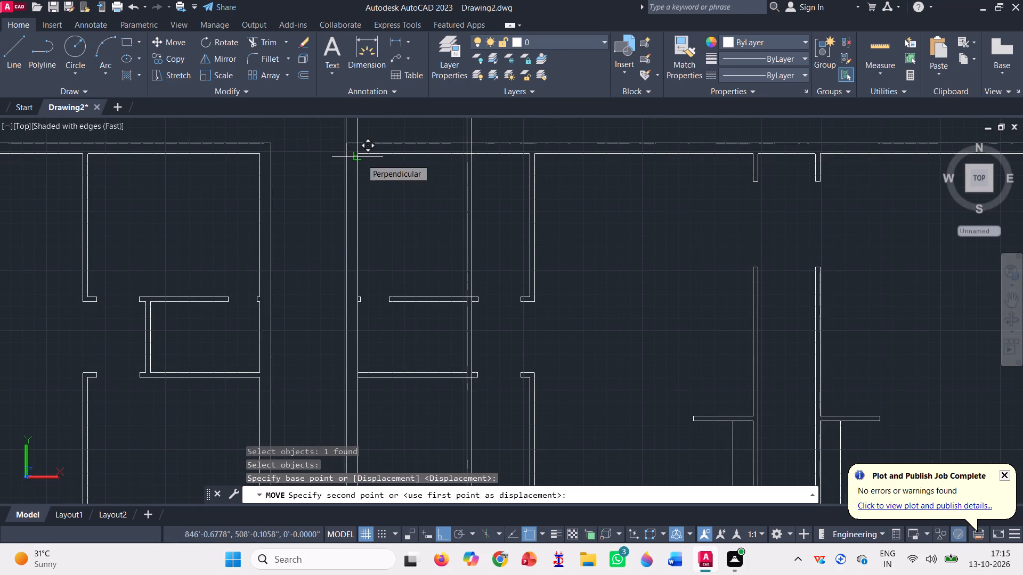
left_click(361, 157)
Examine where the moved construction line falls on the stair-side outer wall in the section.
scroll(326, 190, "down", 9)
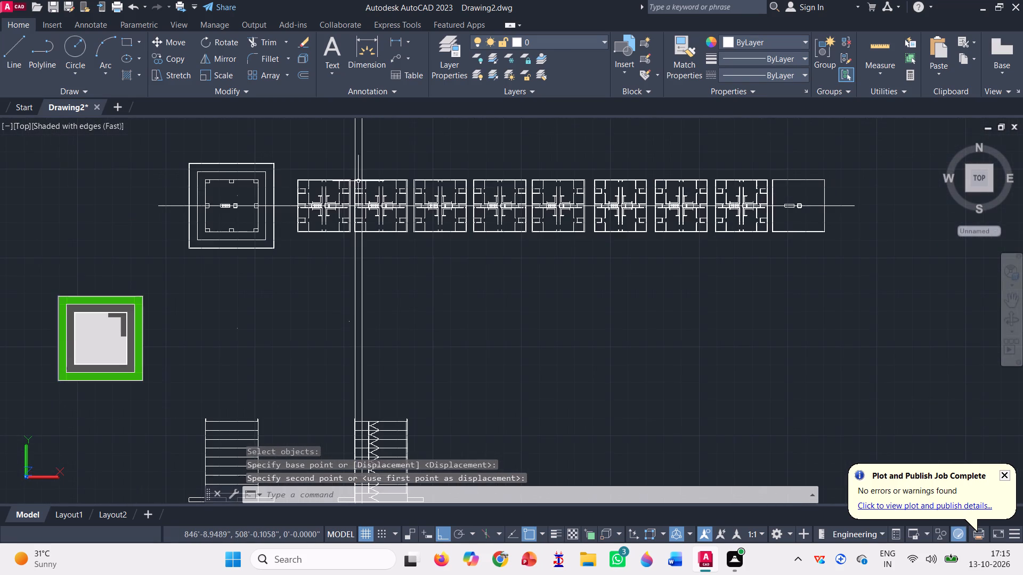
scroll(363, 226, "down", 2)
scroll(361, 348, "up", 3)
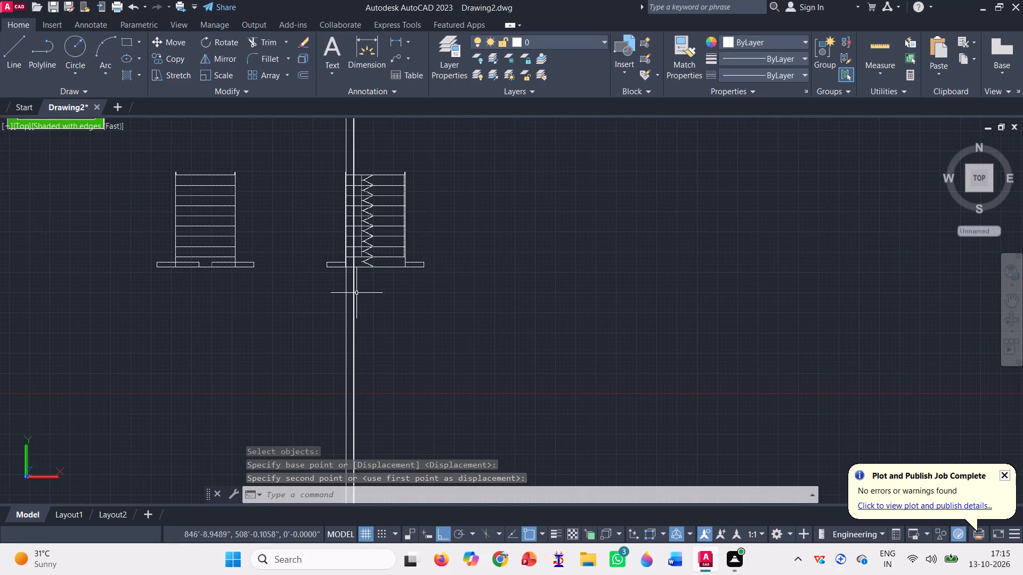
scroll(336, 195, "up", 3)
scroll(345, 242, "up", 1)
scroll(345, 241, "down", 4)
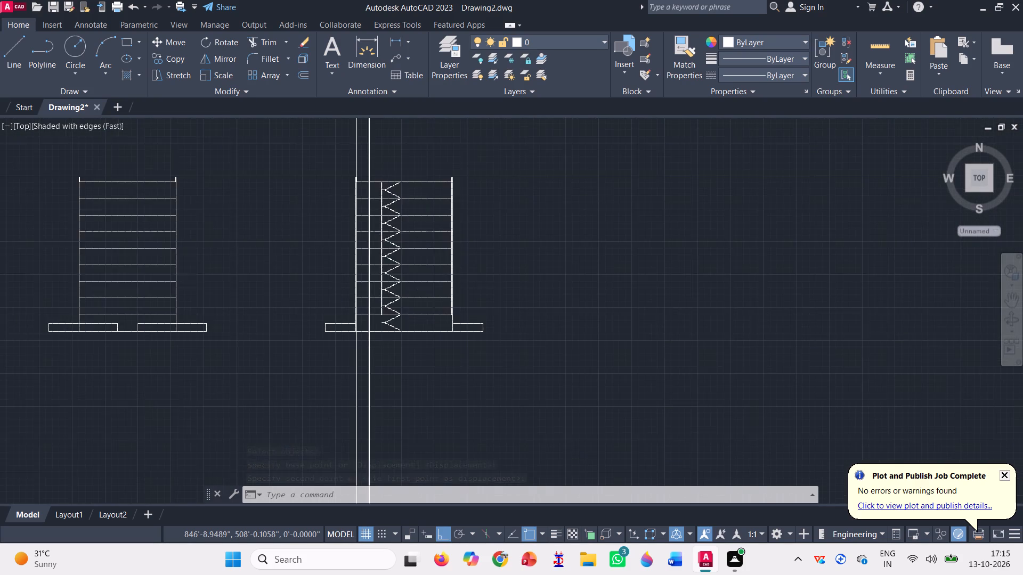
scroll(386, 323, "down", 5)
On the ground floor plan, trace the stair-side boundary wall's outer face from the section cut line to the corner, across to the inner corner, and back along the inner face.
scroll(369, 167, "up", 3)
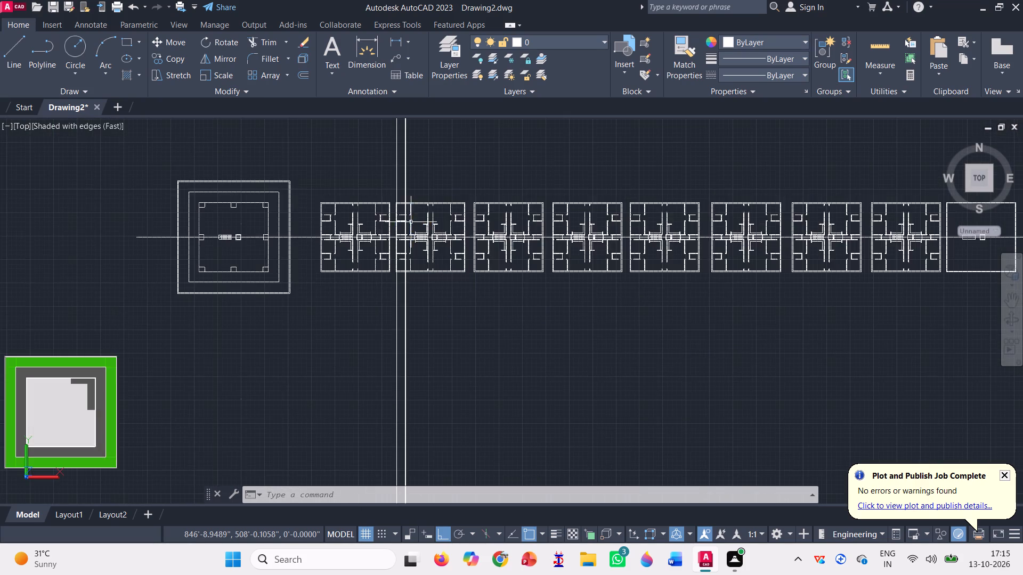
scroll(411, 221, "up", 2)
scroll(411, 221, "down", 1)
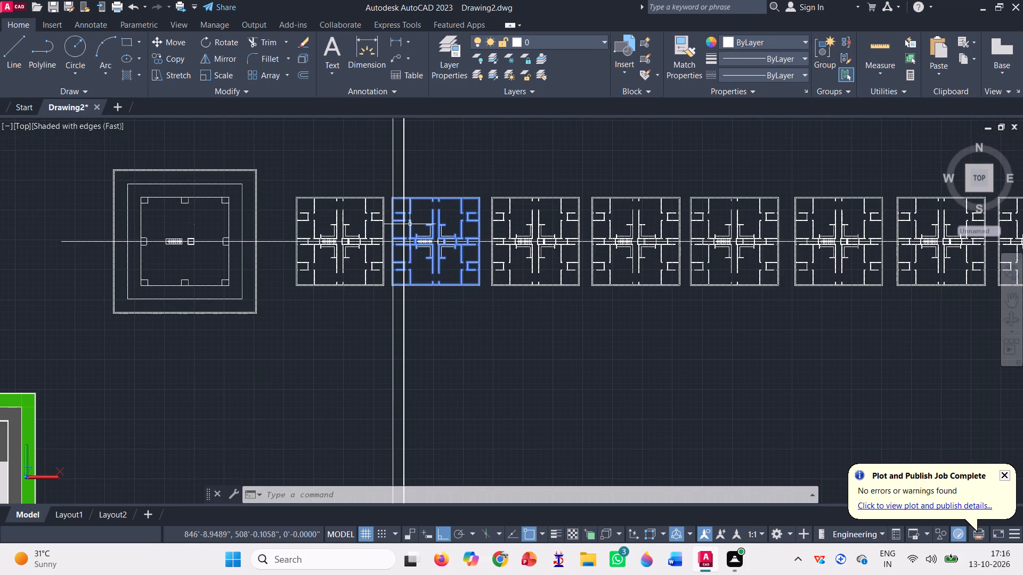
left_click(10, 56)
scroll(78, 258, "up", 4)
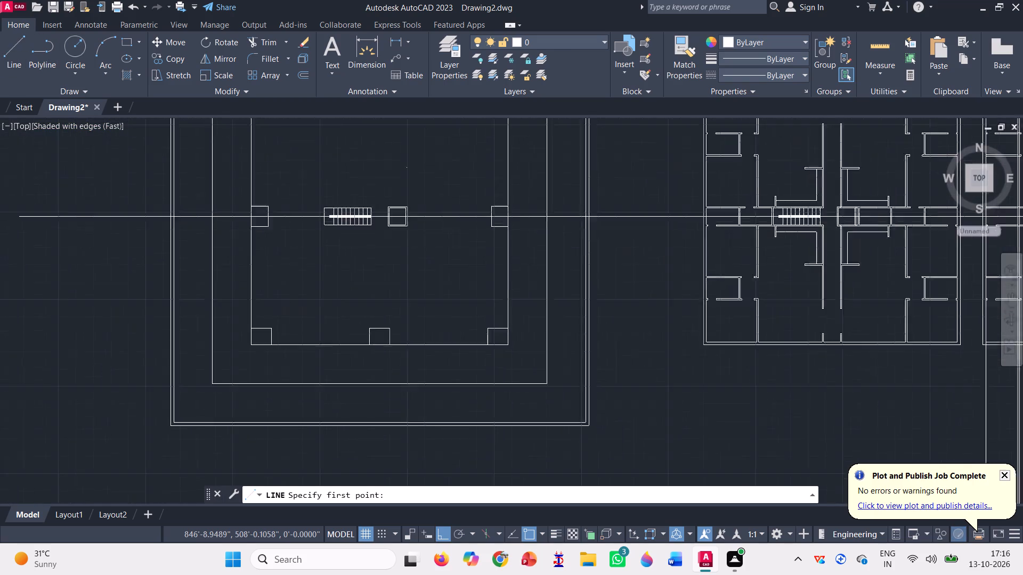
scroll(99, 241, "up", 1)
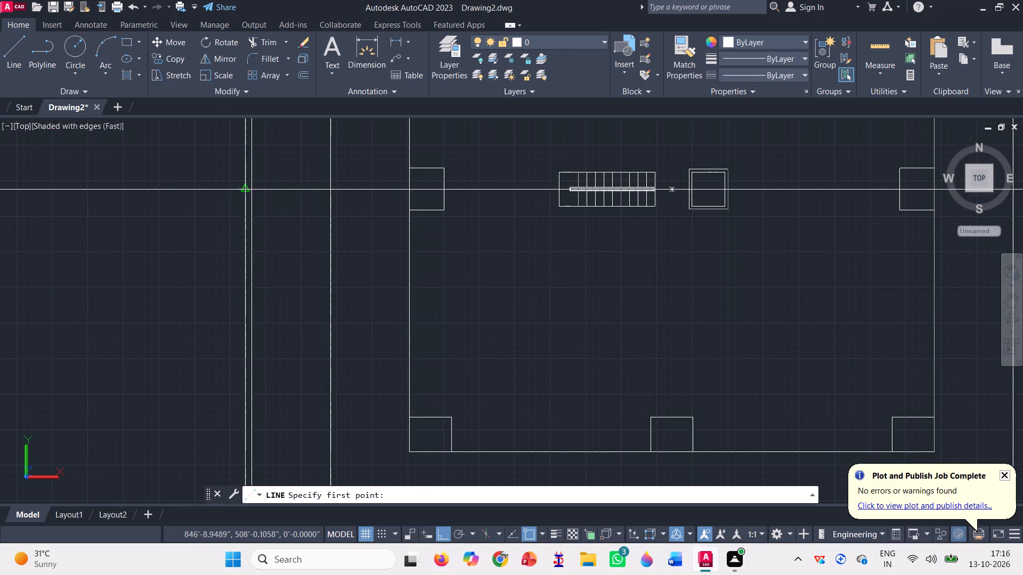
left_click(246, 185)
scroll(243, 163, "down", 2)
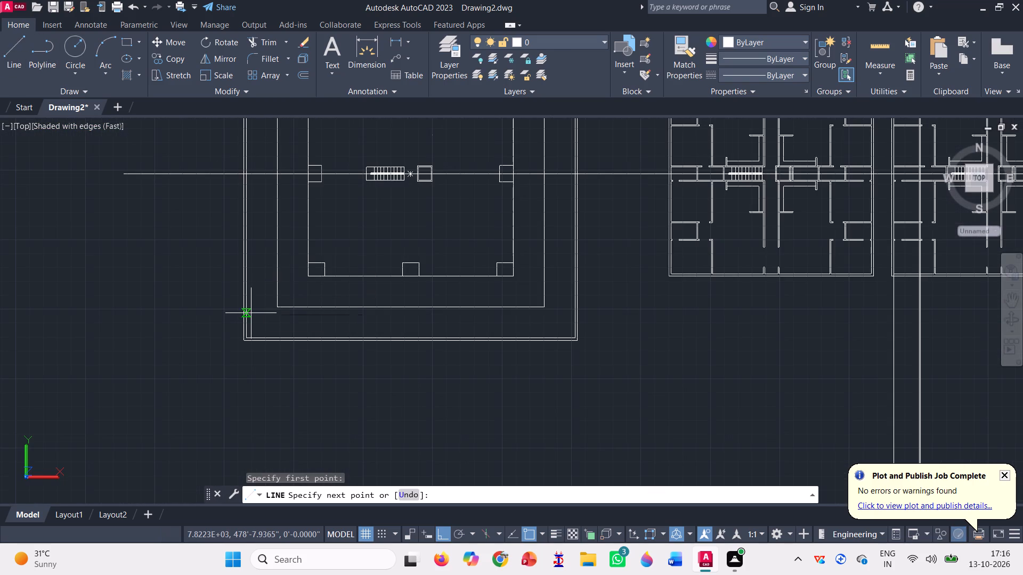
scroll(231, 328, "up", 2)
left_click(243, 360)
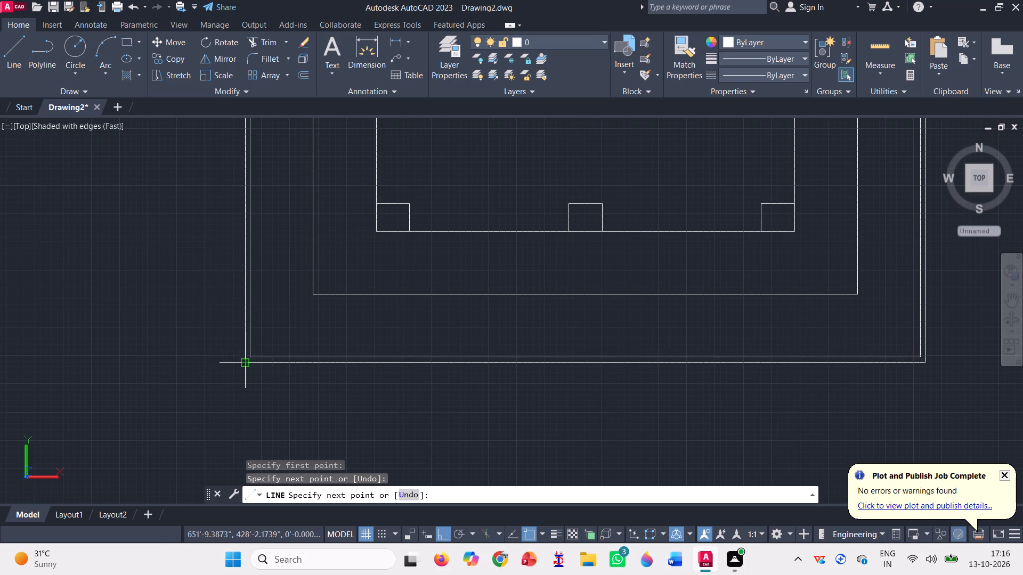
scroll(249, 342, "up", 2)
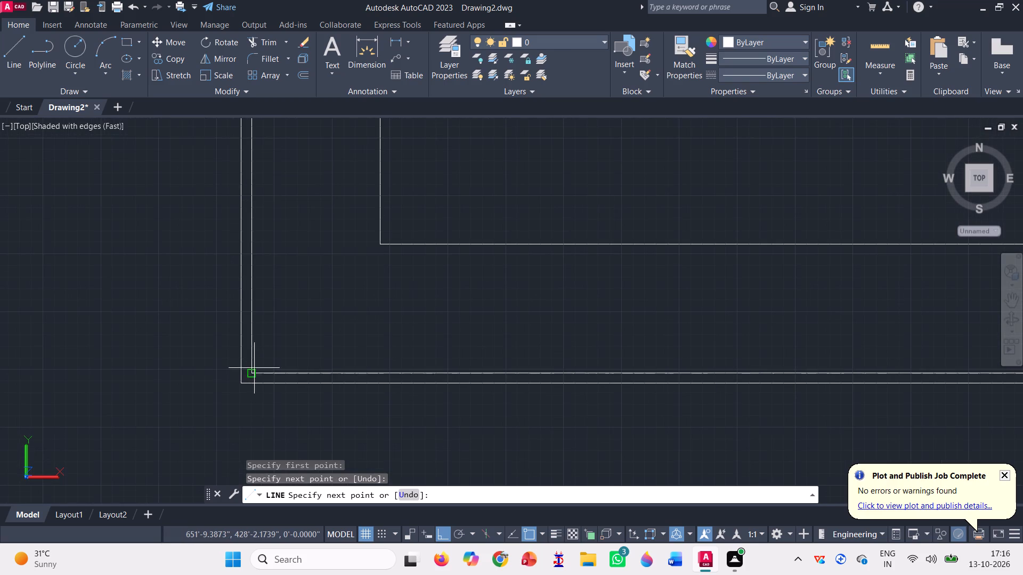
left_click(253, 375)
scroll(220, 422, "down", 5)
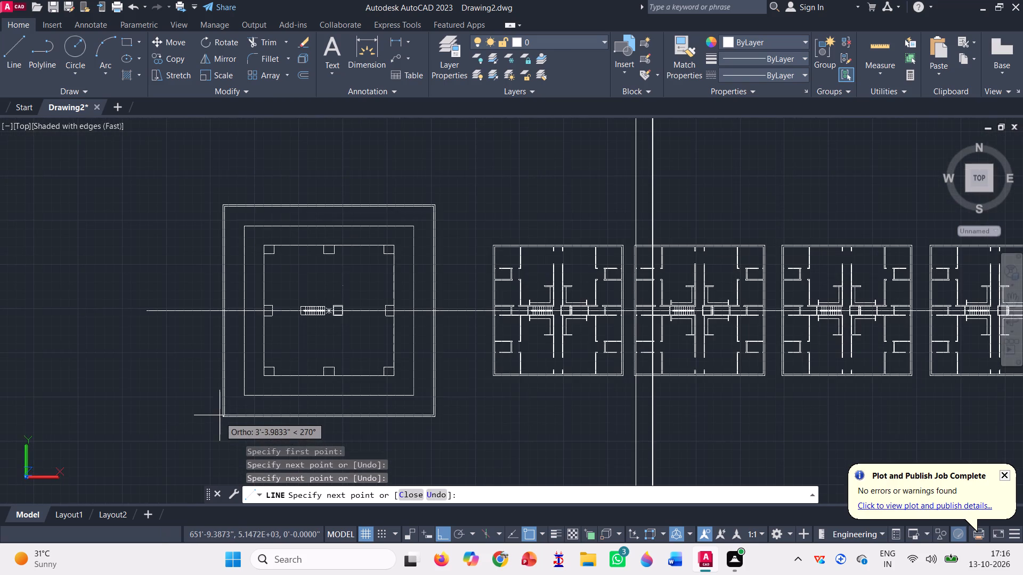
scroll(240, 308, "up", 3)
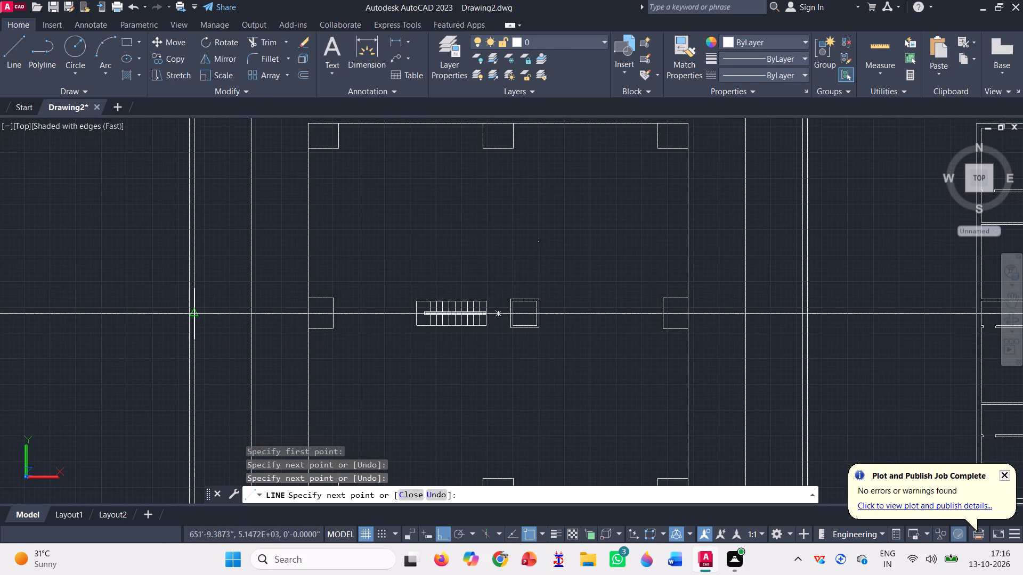
left_click(194, 310)
key("space")
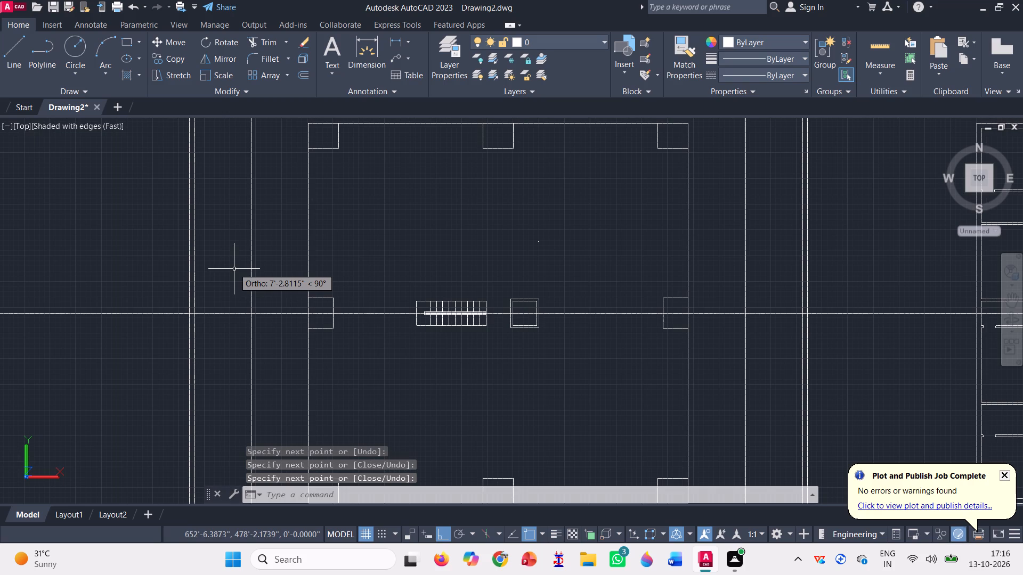
Move the traced boundary wall lines and corner diagonal by their inner corner onto the section's base line at the stair-side boundary wall's outer end.
scroll(235, 267, "down", 2)
scroll(226, 399, "up", 2)
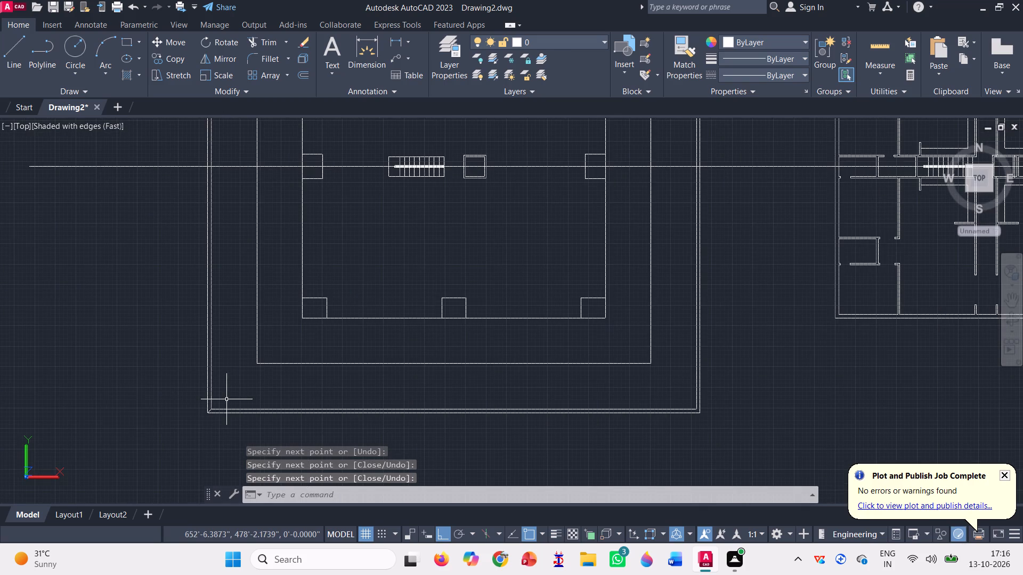
left_click(210, 383)
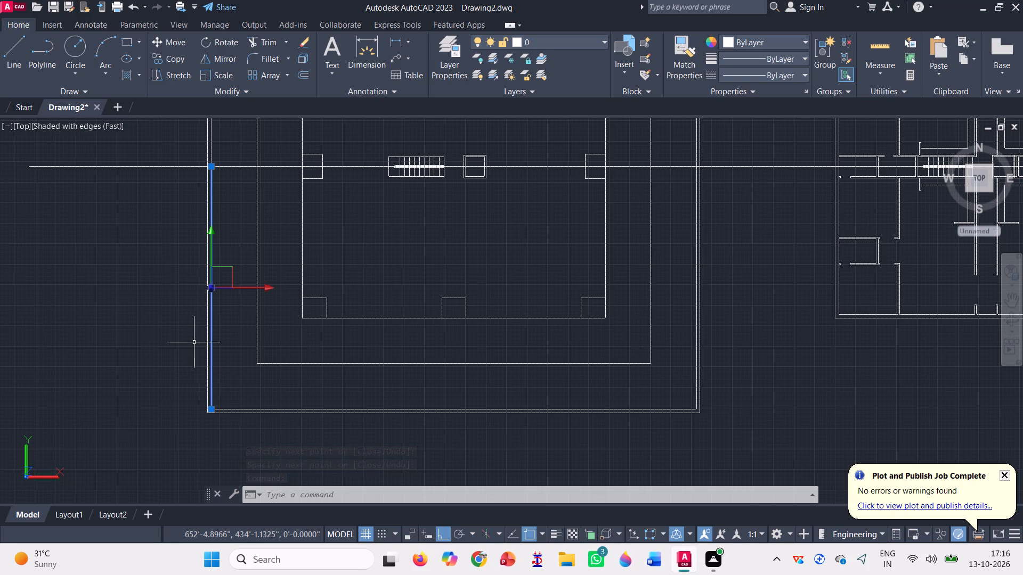
scroll(198, 338, "up", 3)
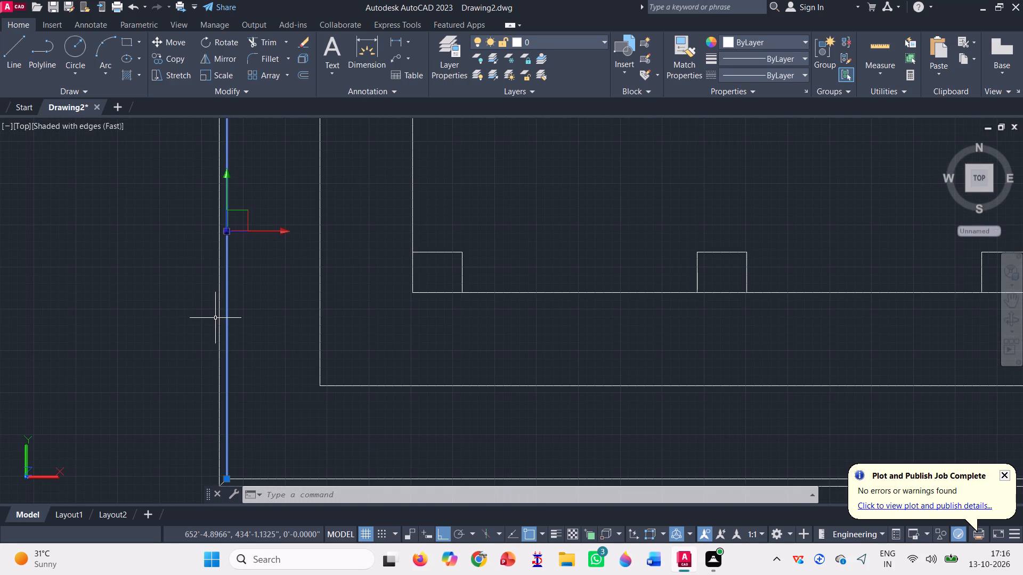
left_click(220, 310)
scroll(229, 241, "down", 2)
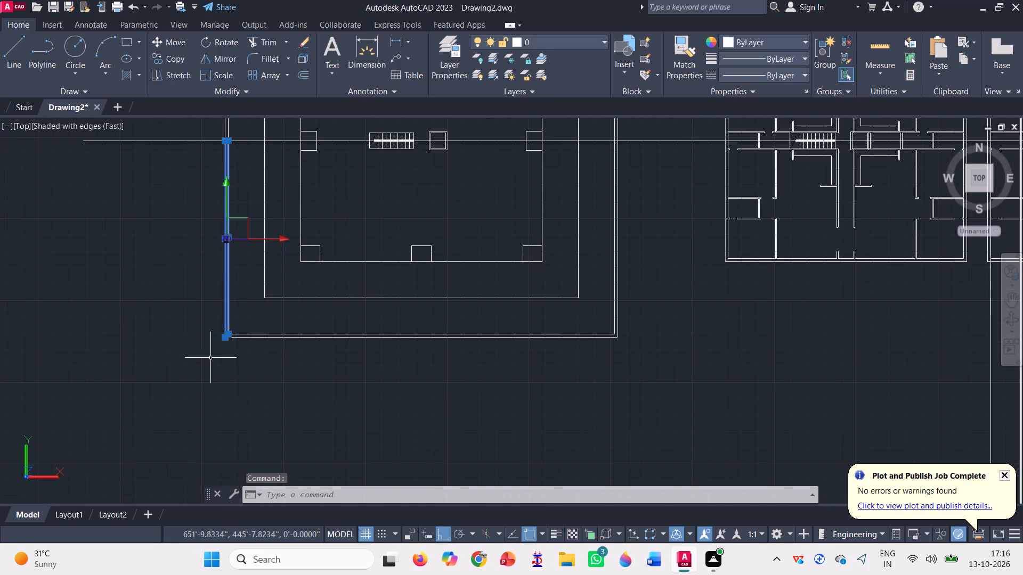
scroll(210, 360, "up", 3)
scroll(271, 246, "up", 3)
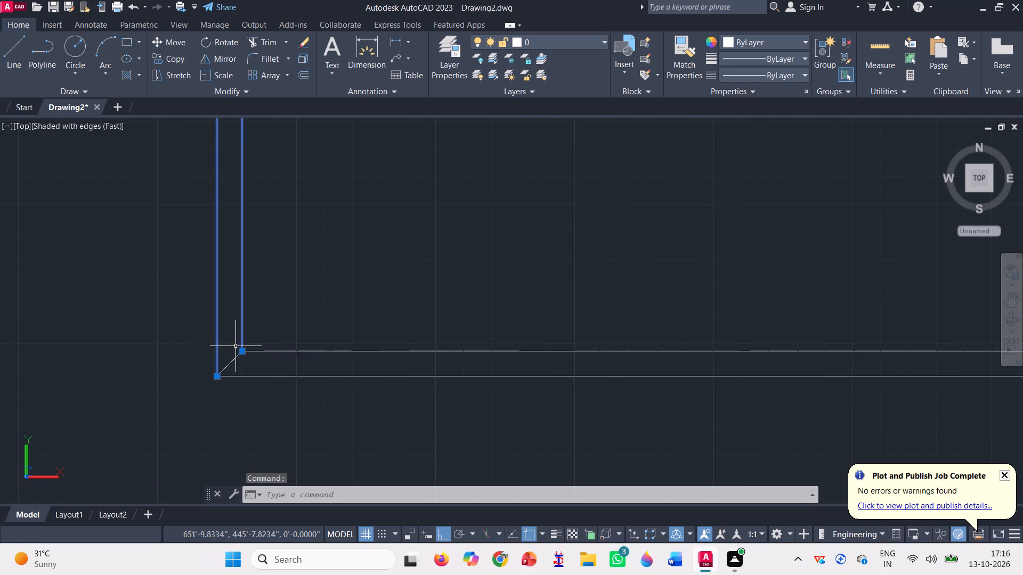
left_click(232, 359)
scroll(323, 298, "down", 4)
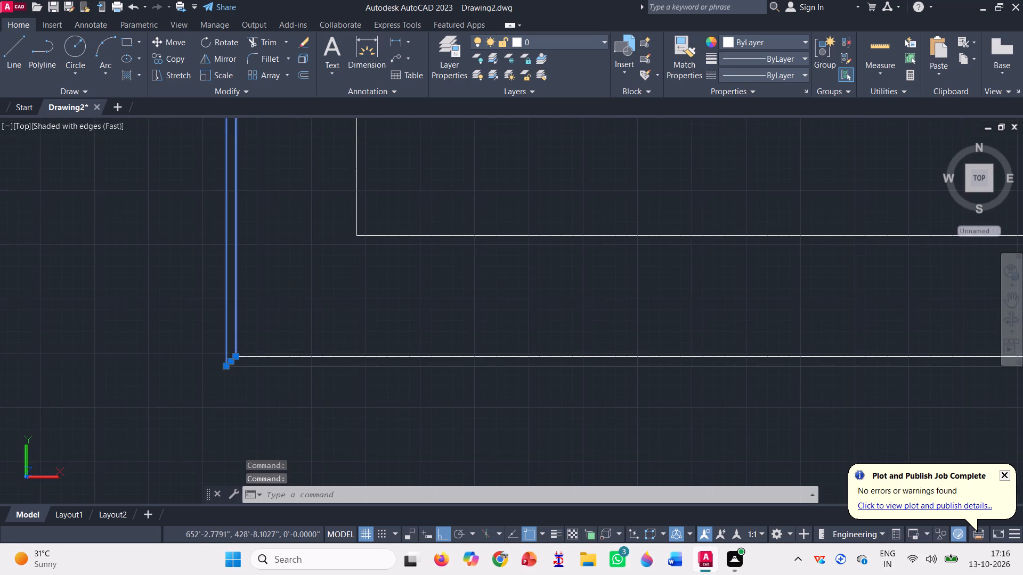
scroll(323, 298, "down", 3)
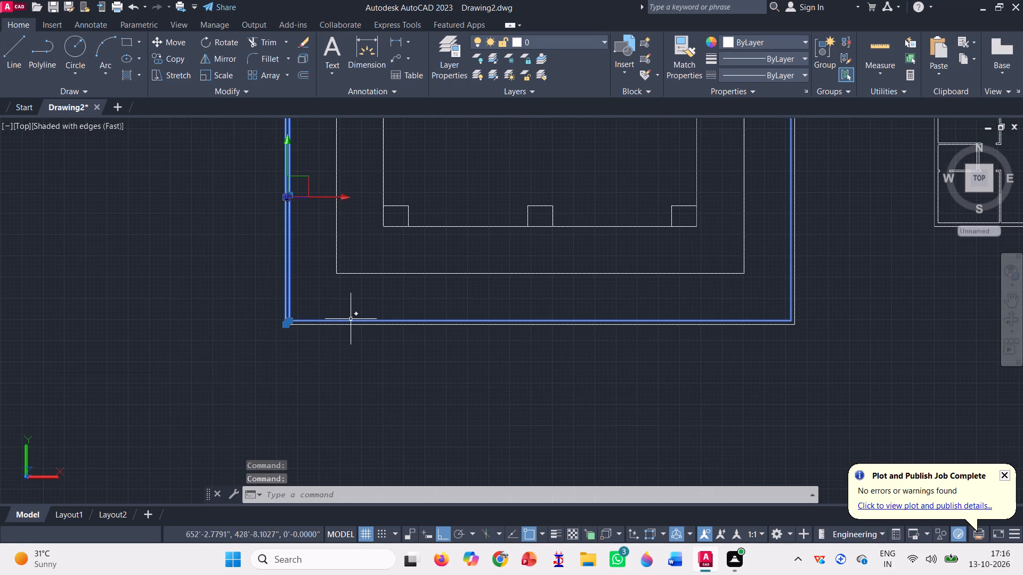
left_click(174, 44)
scroll(291, 311, "up", 3)
scroll(247, 331, "up", 2)
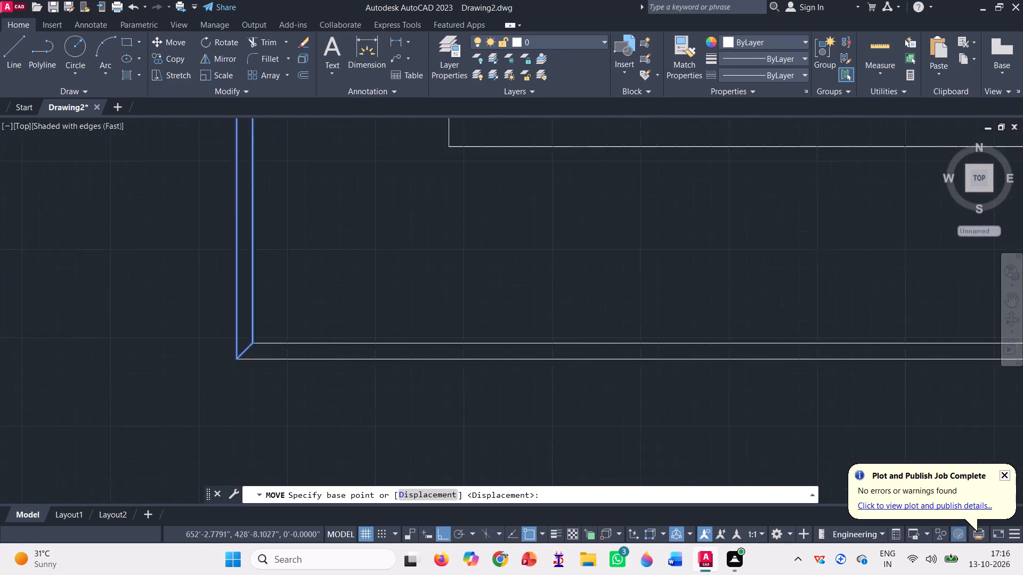
scroll(247, 331, "up", 1)
left_click(239, 352)
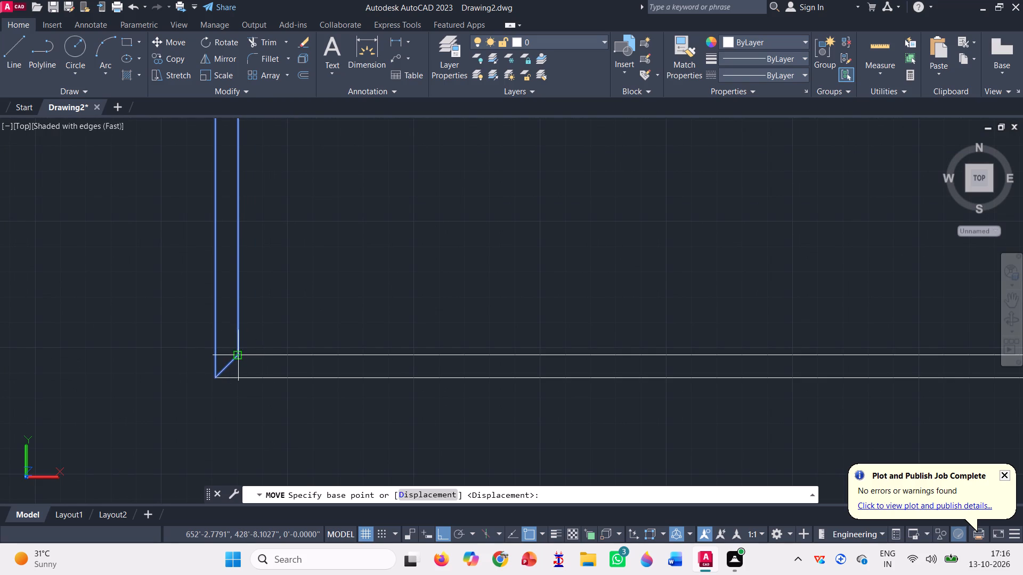
scroll(239, 247, "down", 10)
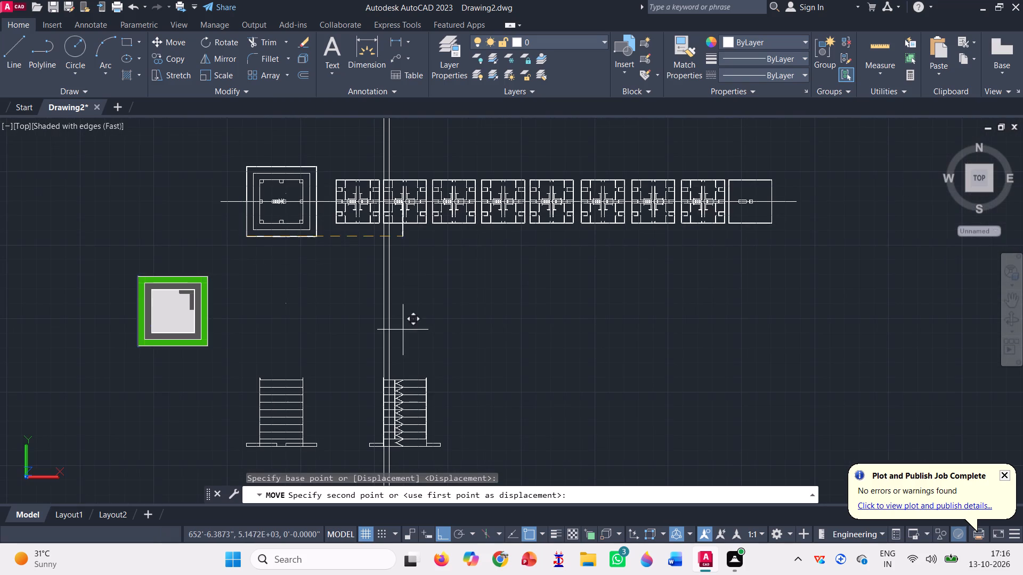
key("F8")
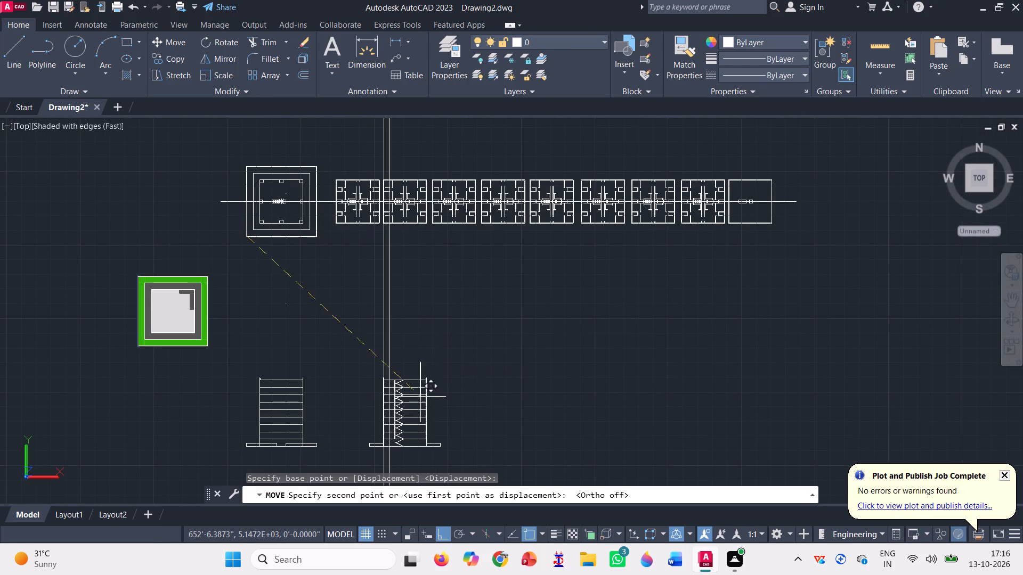
scroll(324, 474, "up", 3)
scroll(441, 397, "up", 3)
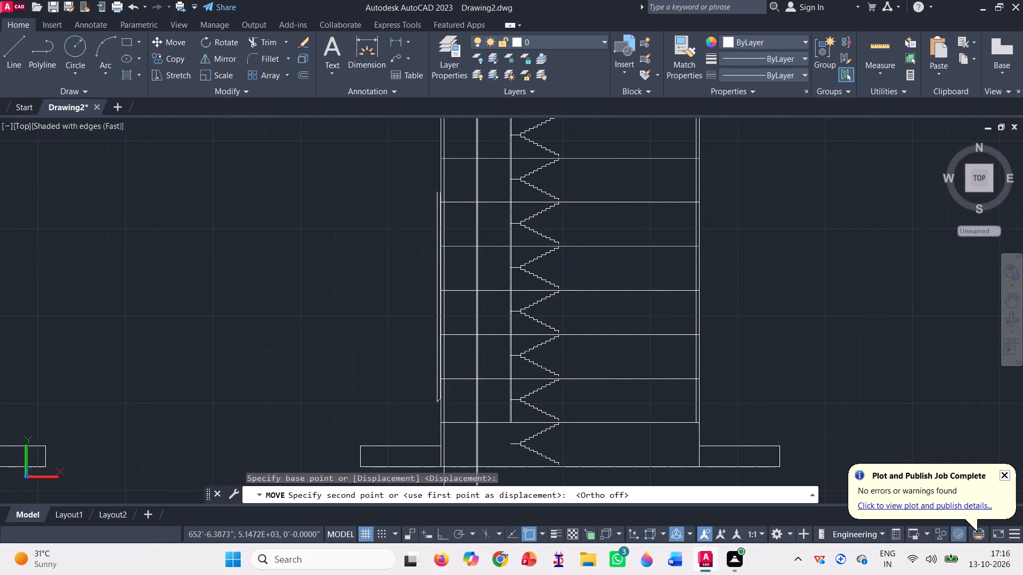
scroll(364, 407, "down", 1)
scroll(378, 438, "up", 3)
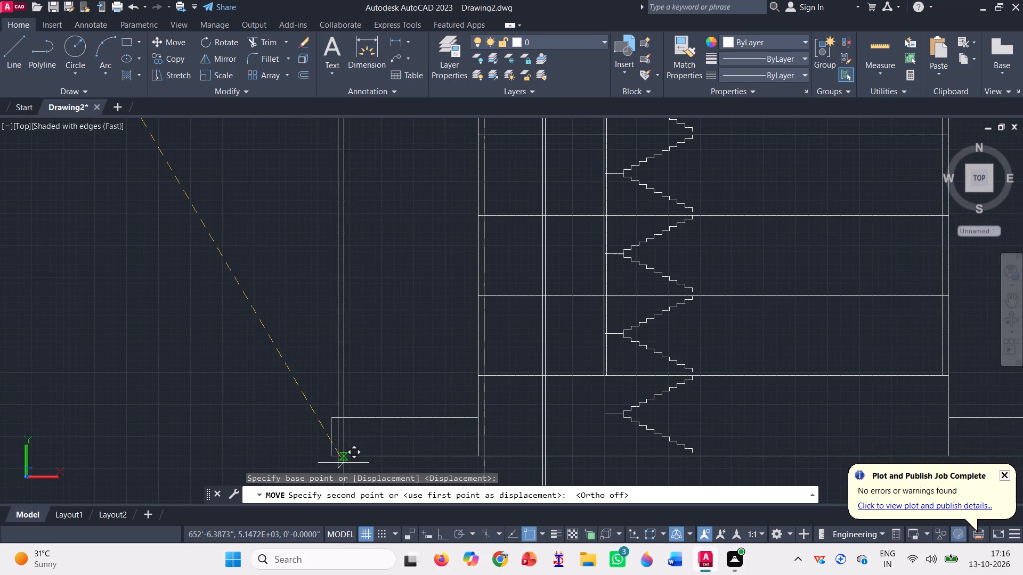
scroll(344, 462, "up", 3)
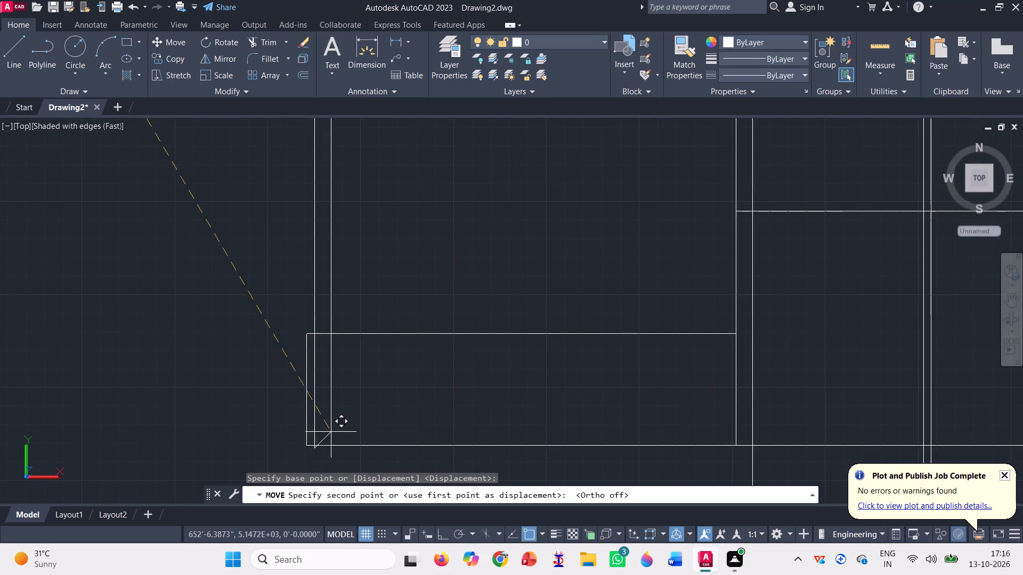
scroll(333, 428, "up", 1)
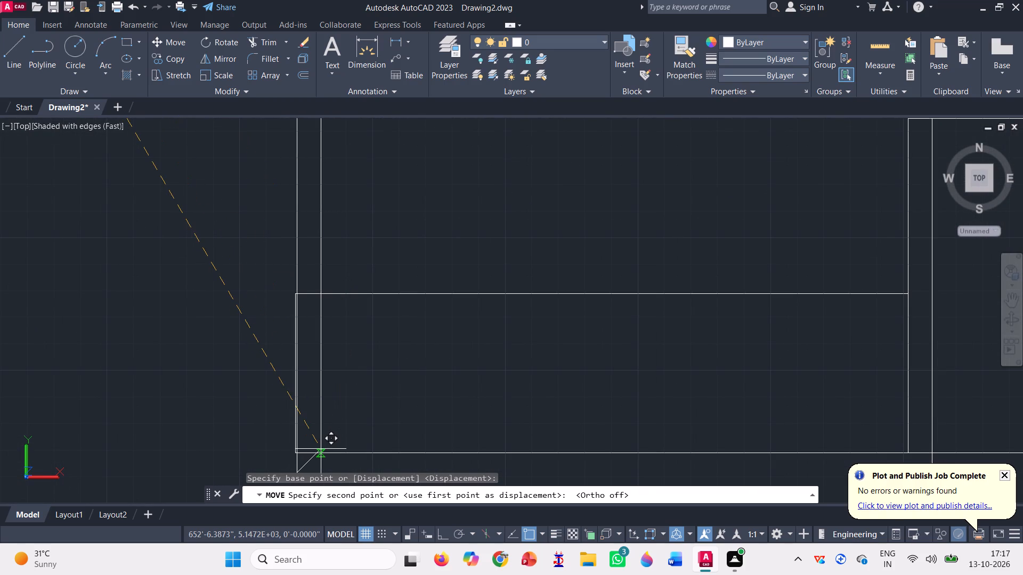
left_click(321, 448)
scroll(350, 392, "down", 2)
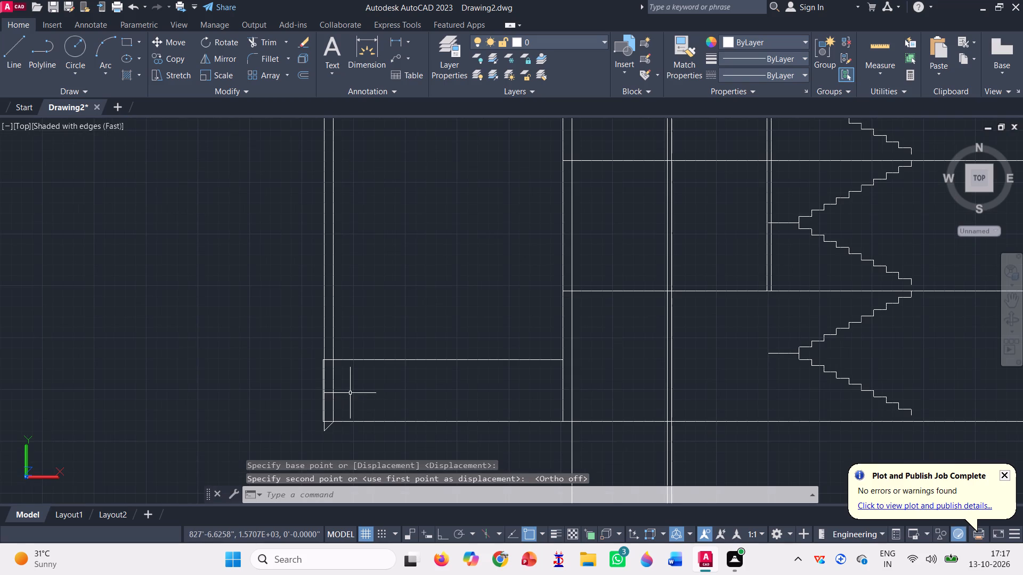
Move the two vertical boundary wall lines horizontally so the outer one aligns with the outer end of the section's stair-side boundary wall.
left_click(167, 44)
left_click(361, 242)
left_click(260, 215)
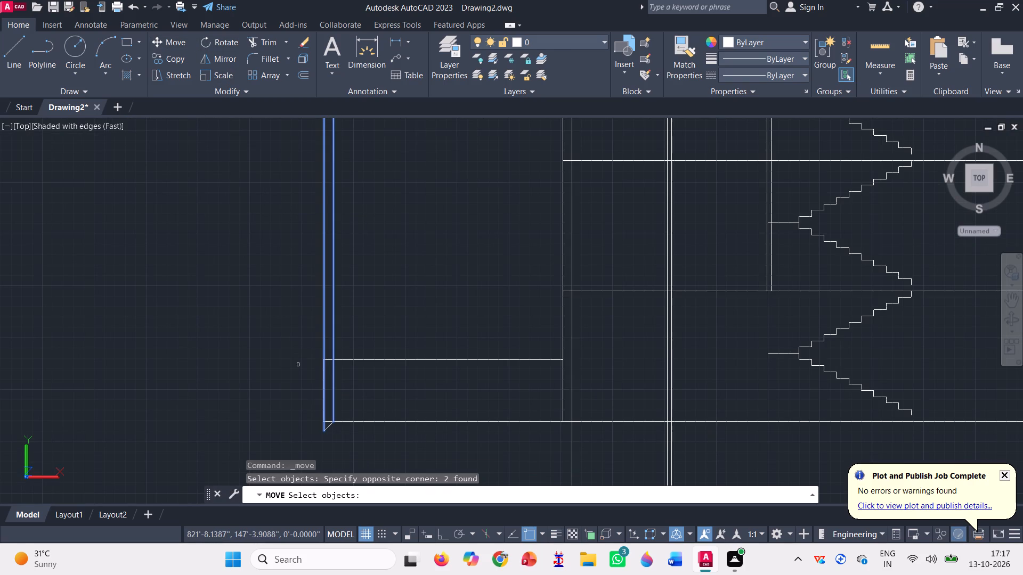
key("space")
scroll(331, 443, "up", 3)
scroll(270, 339, "up", 3)
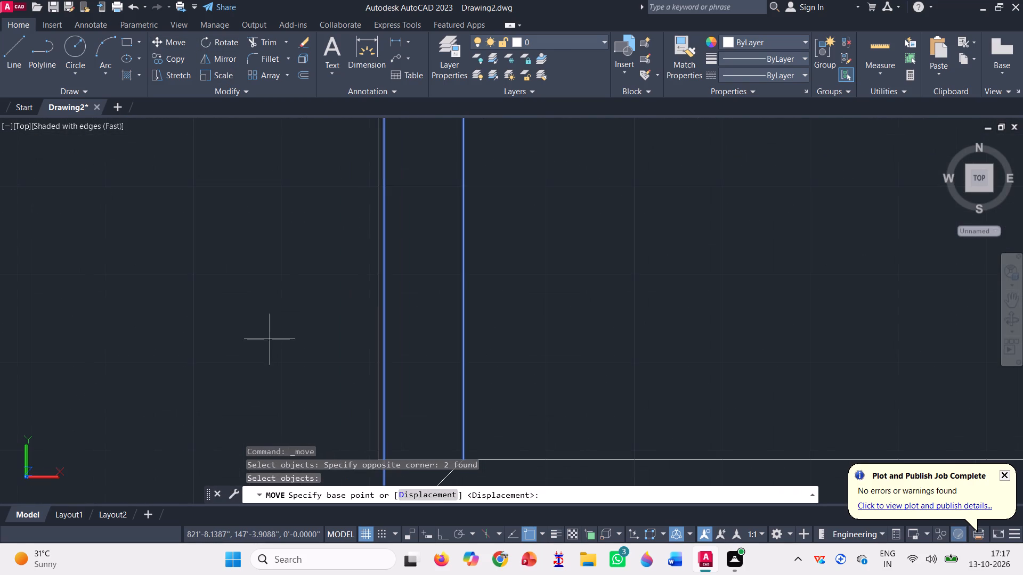
scroll(358, 306, "down", 2)
scroll(360, 394, "up", 3)
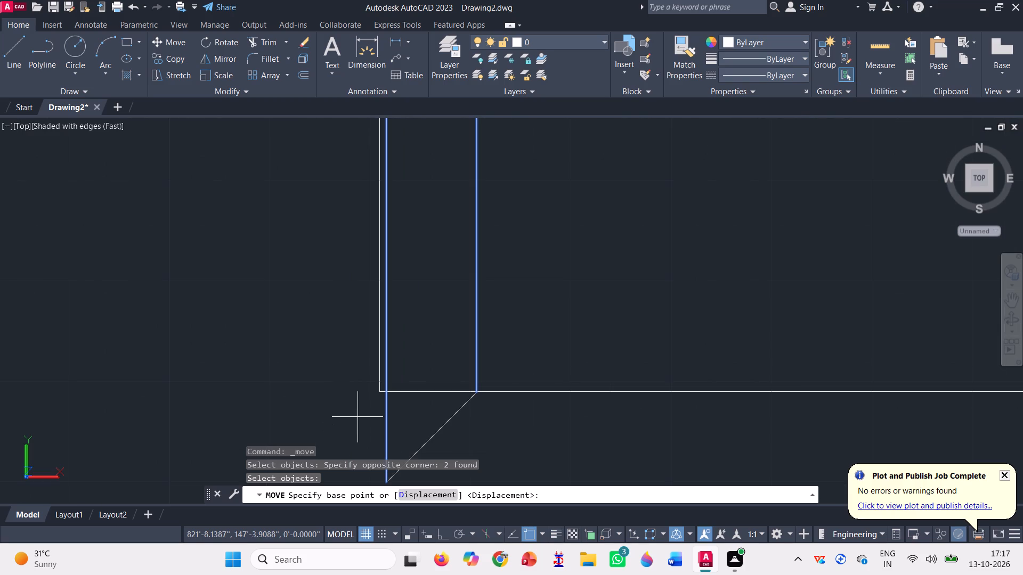
scroll(378, 403, "up", 3)
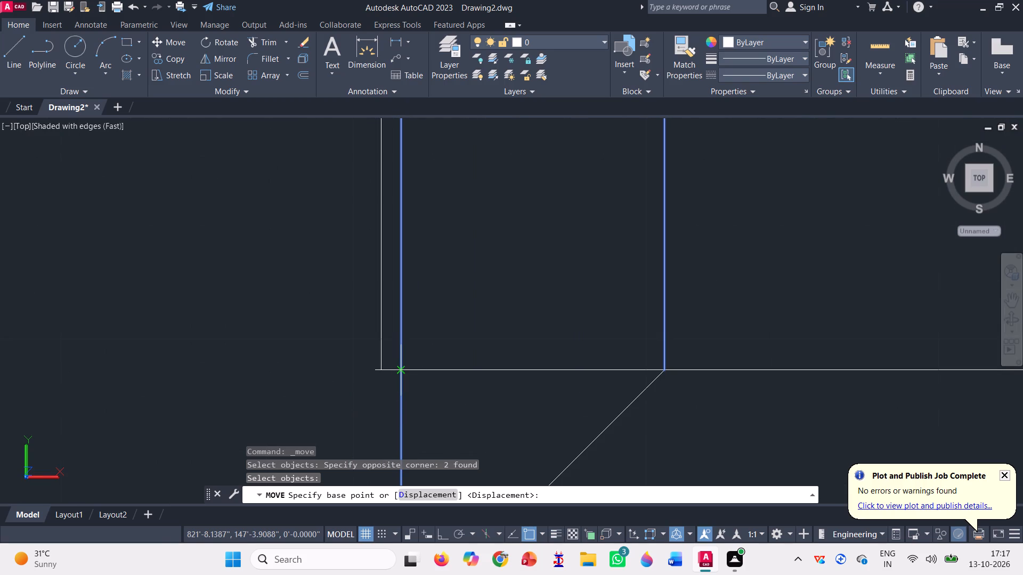
left_click(402, 369)
left_click(378, 367)
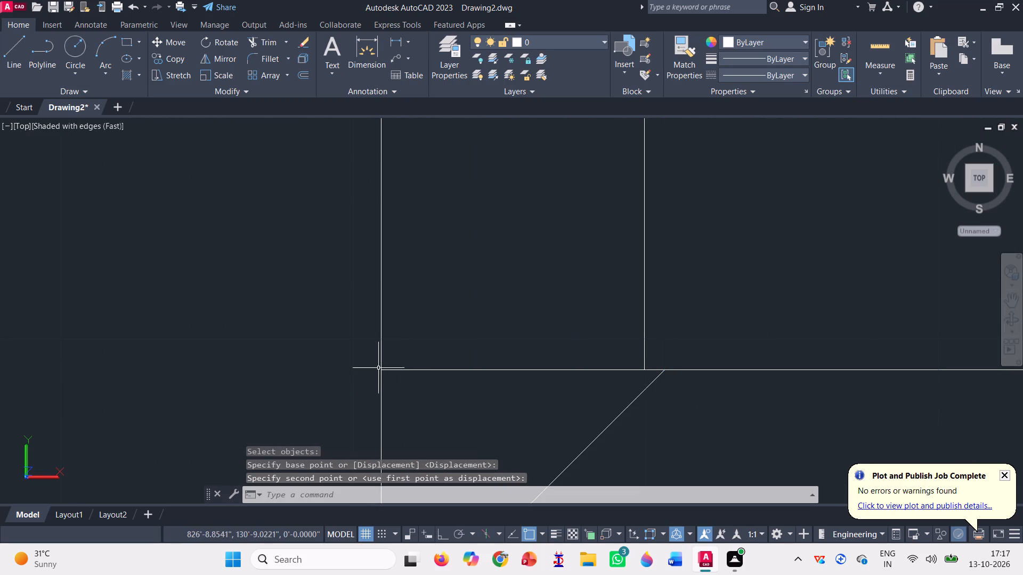
scroll(348, 379, "down", 9)
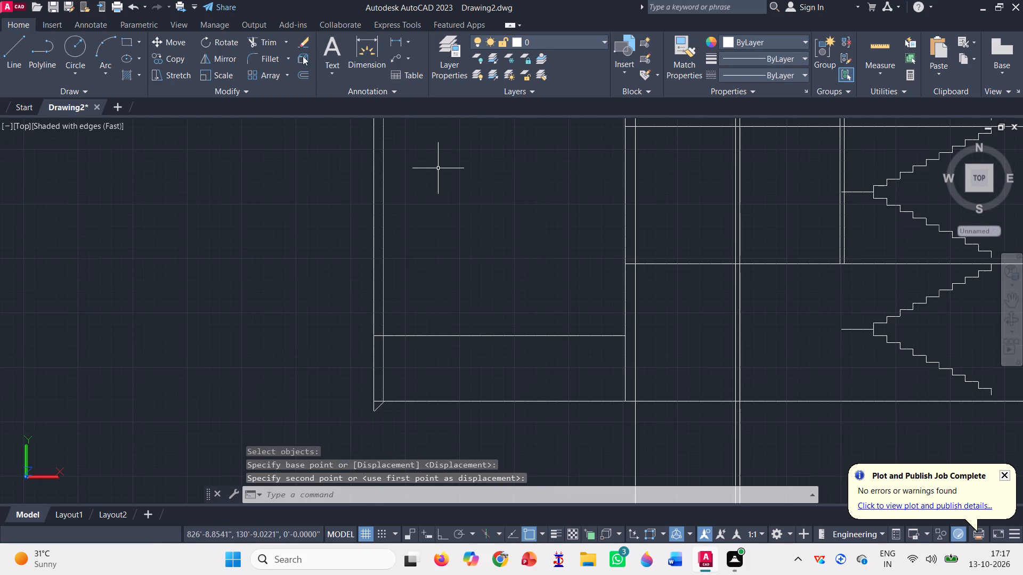
Trim away the outer face line's overhang below the section's base line and remove the corner diagonal.
left_click(261, 42)
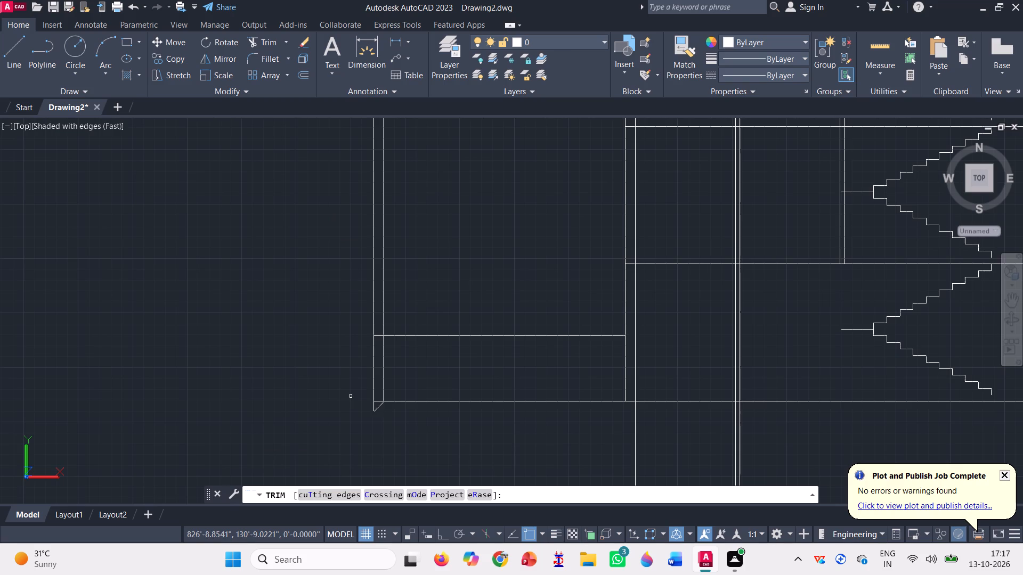
scroll(394, 424, "up", 3)
scroll(332, 364, "up", 3)
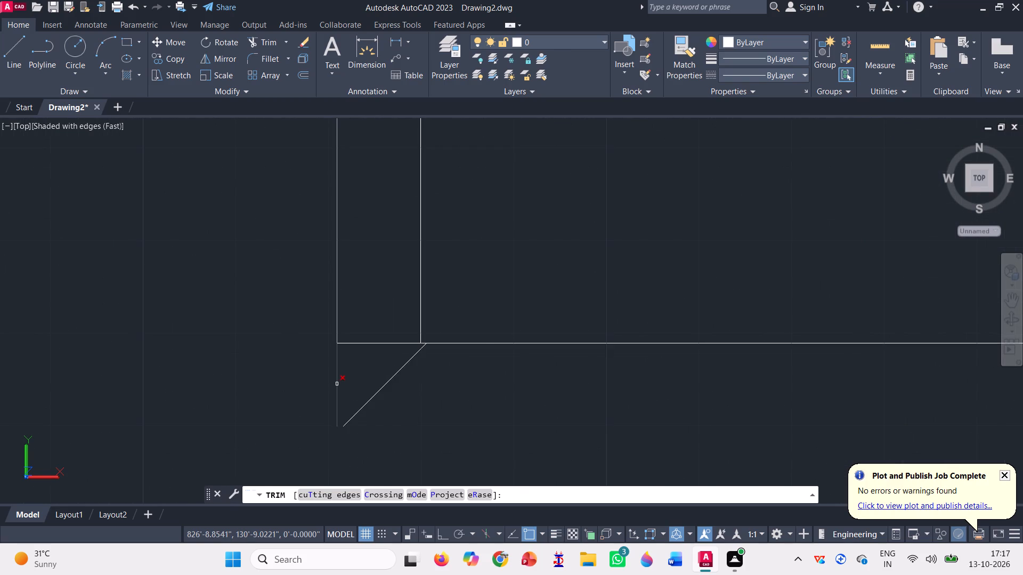
left_click(337, 382)
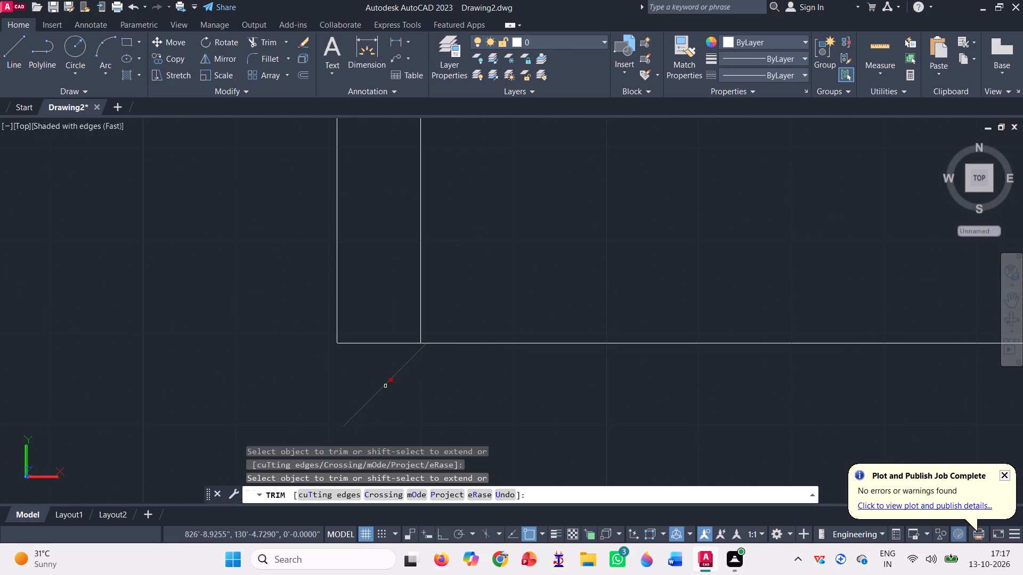
left_click(385, 384)
Trim both vertical boundary wall lines above the stair-side boundary wall's top line.
scroll(402, 417, "down", 4)
scroll(416, 242, "up", 1)
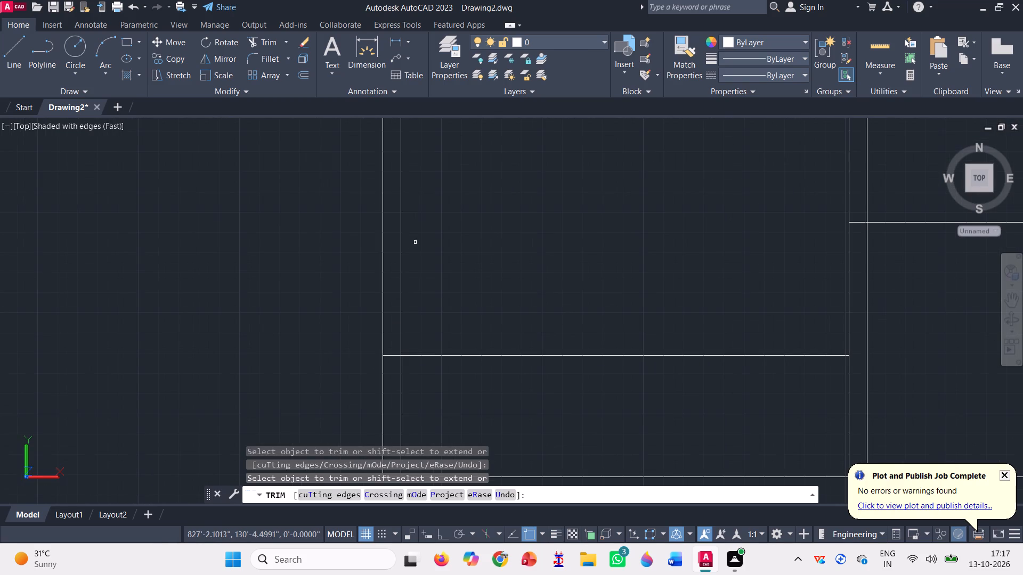
left_click(402, 237)
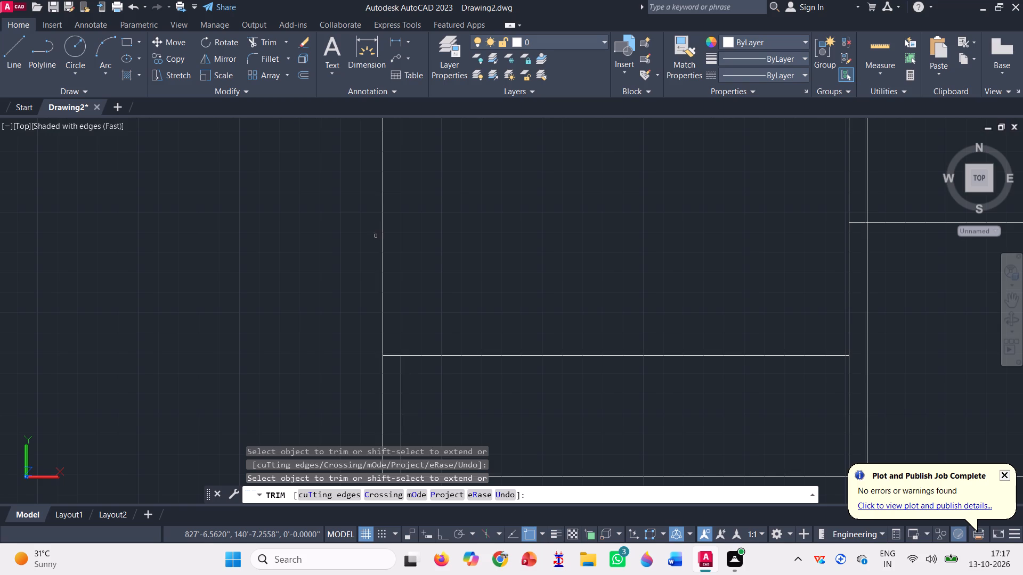
left_click(385, 248)
left_click(375, 242)
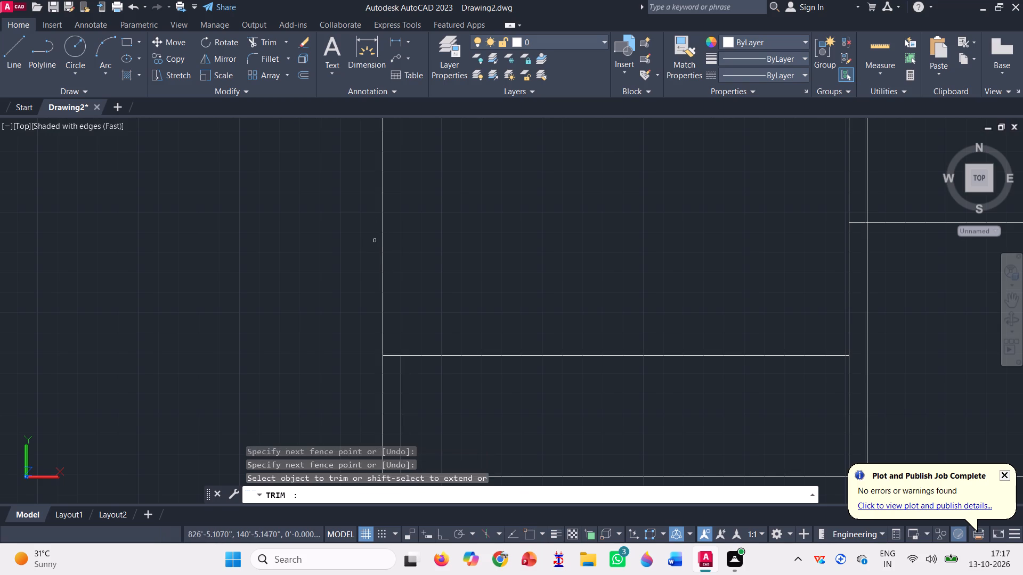
left_click(383, 260)
scroll(383, 259, "down", 5)
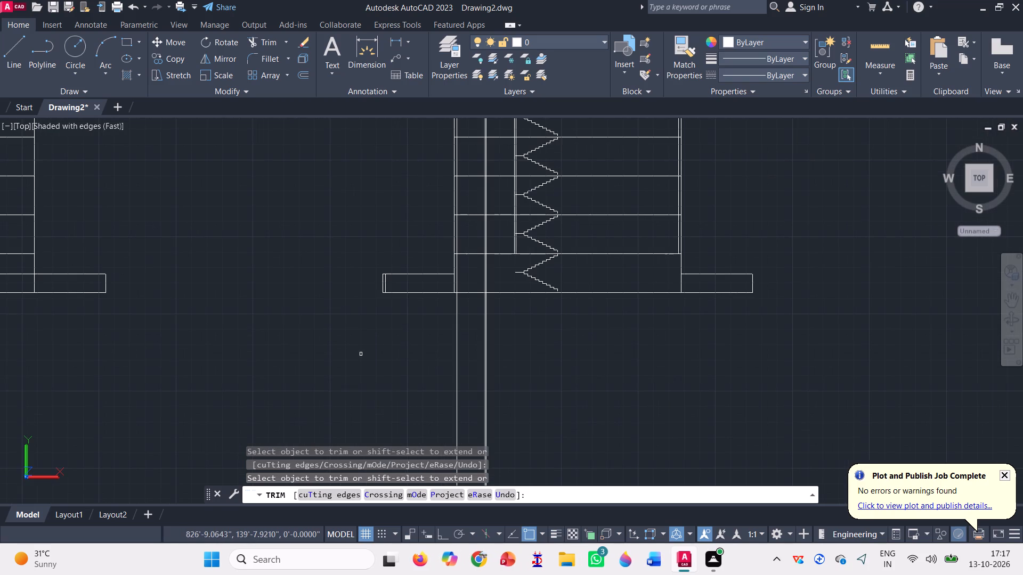
scroll(361, 354, "down", 1)
scroll(378, 277, "up", 1)
key("Escape")
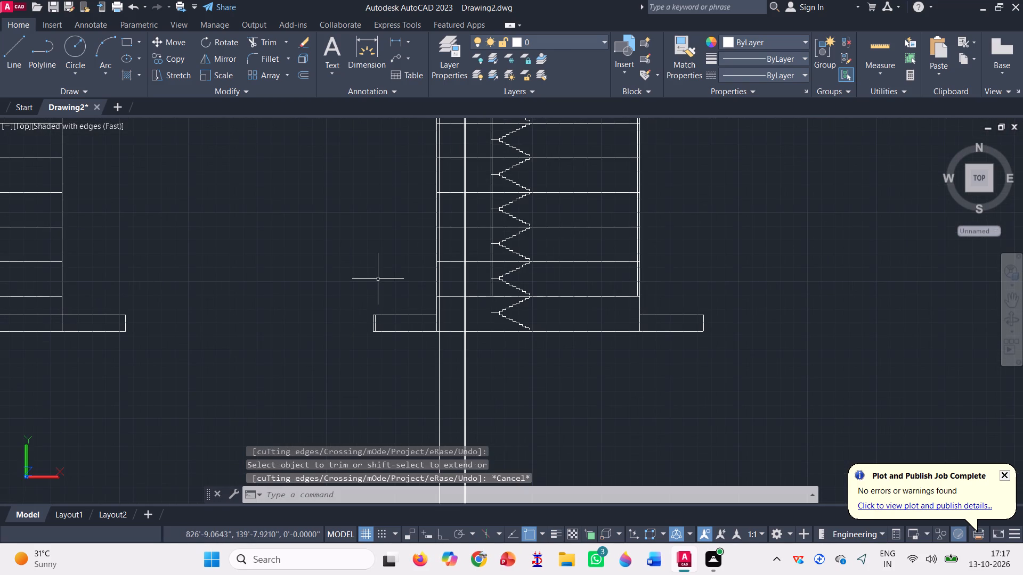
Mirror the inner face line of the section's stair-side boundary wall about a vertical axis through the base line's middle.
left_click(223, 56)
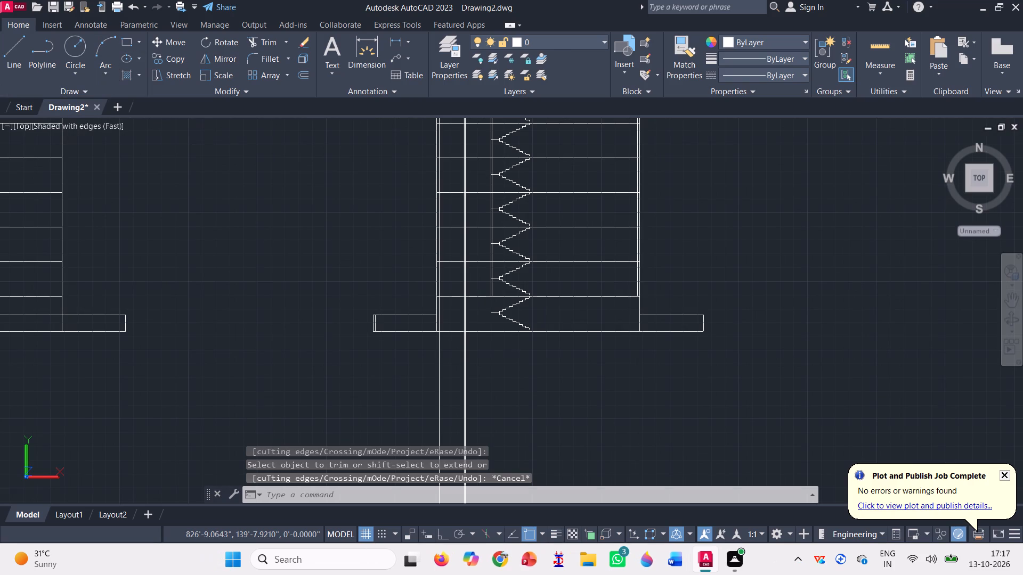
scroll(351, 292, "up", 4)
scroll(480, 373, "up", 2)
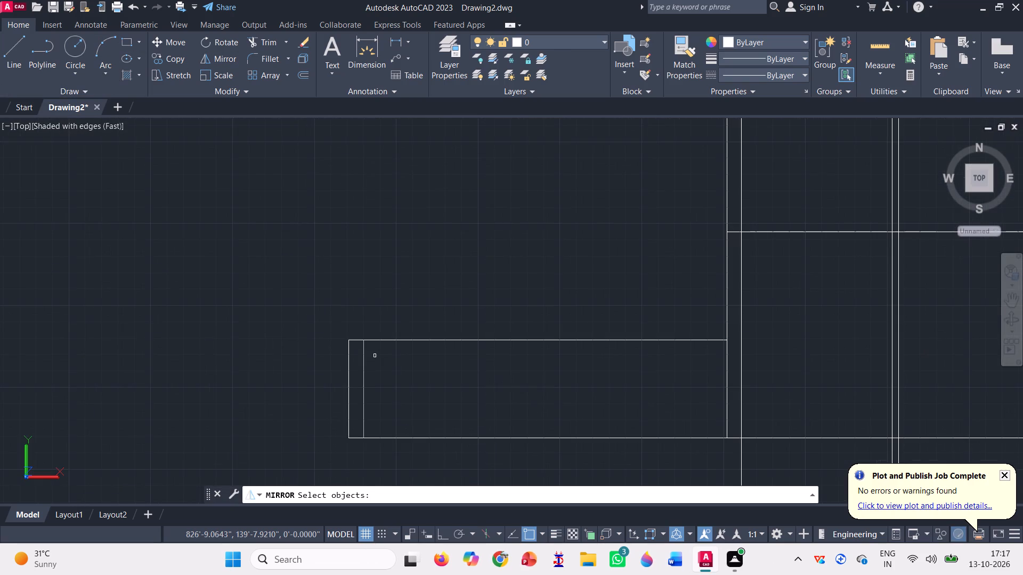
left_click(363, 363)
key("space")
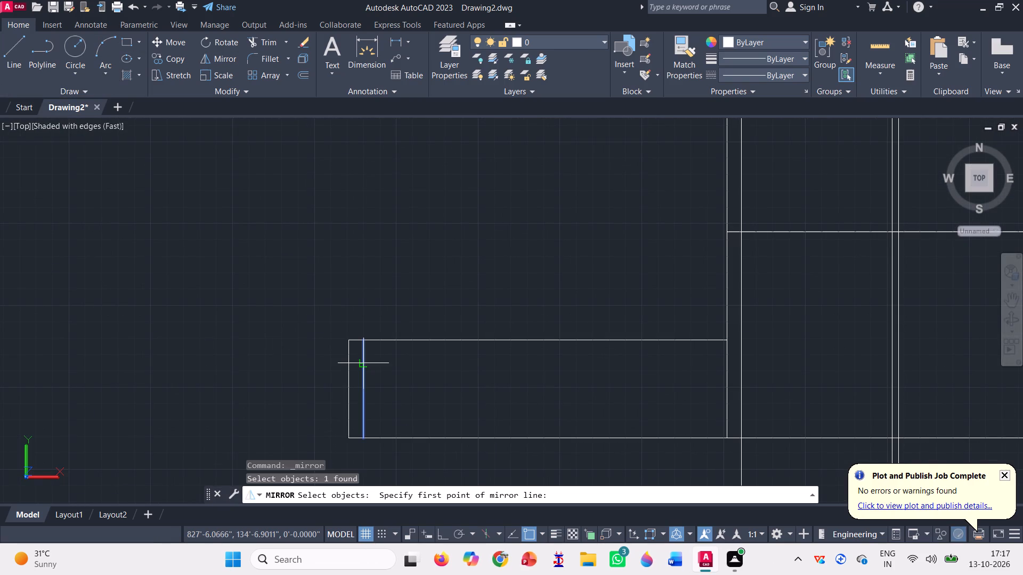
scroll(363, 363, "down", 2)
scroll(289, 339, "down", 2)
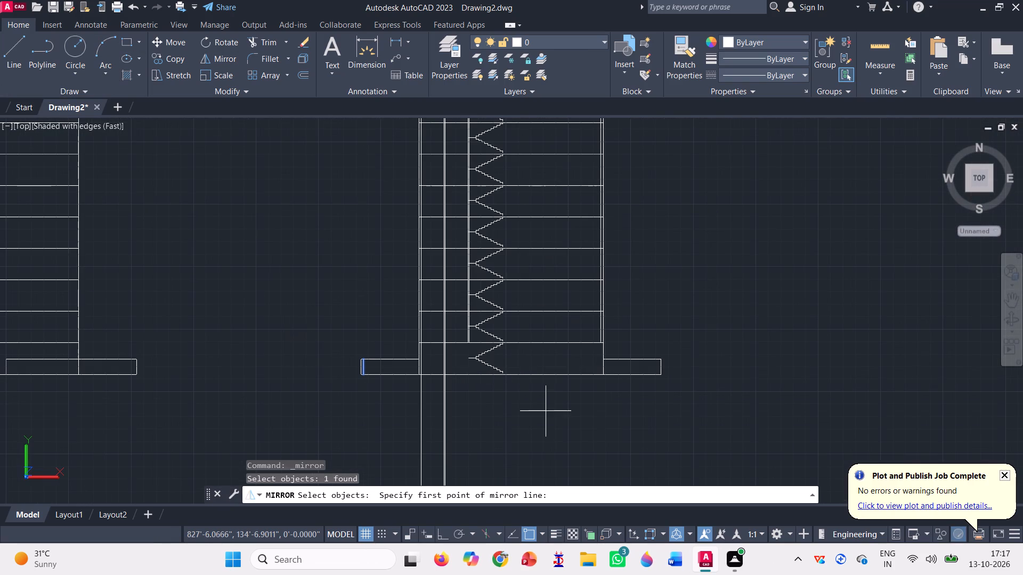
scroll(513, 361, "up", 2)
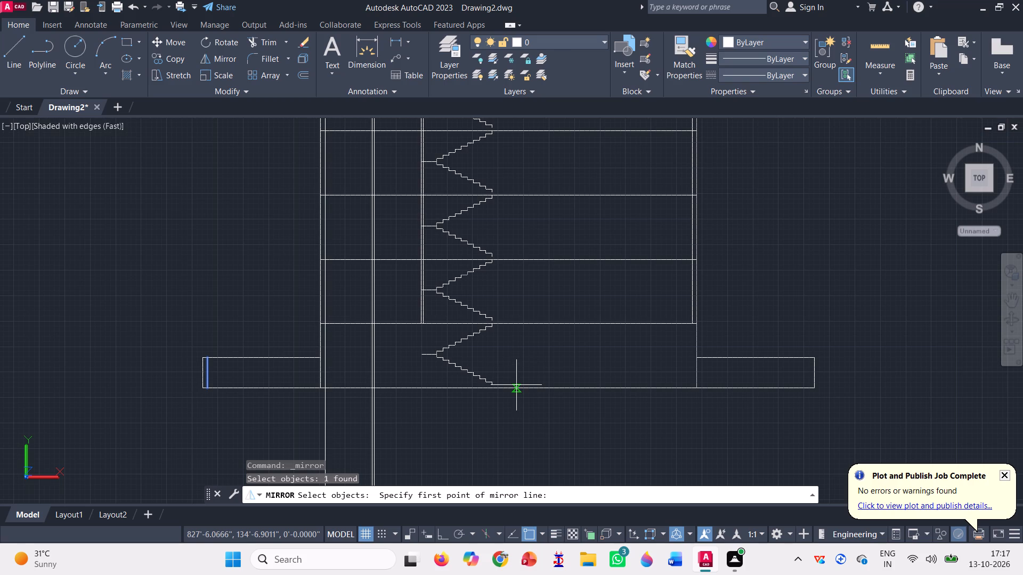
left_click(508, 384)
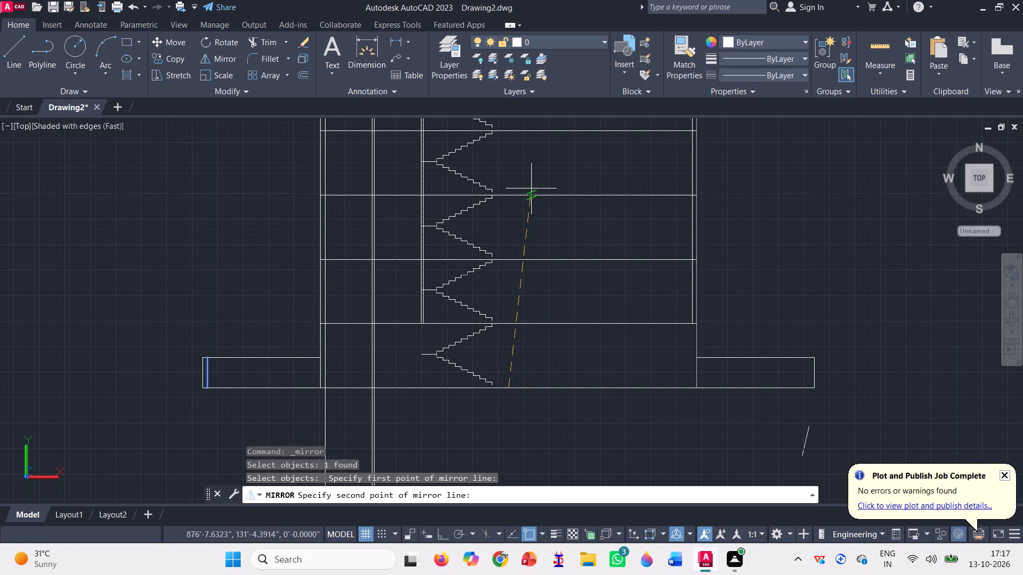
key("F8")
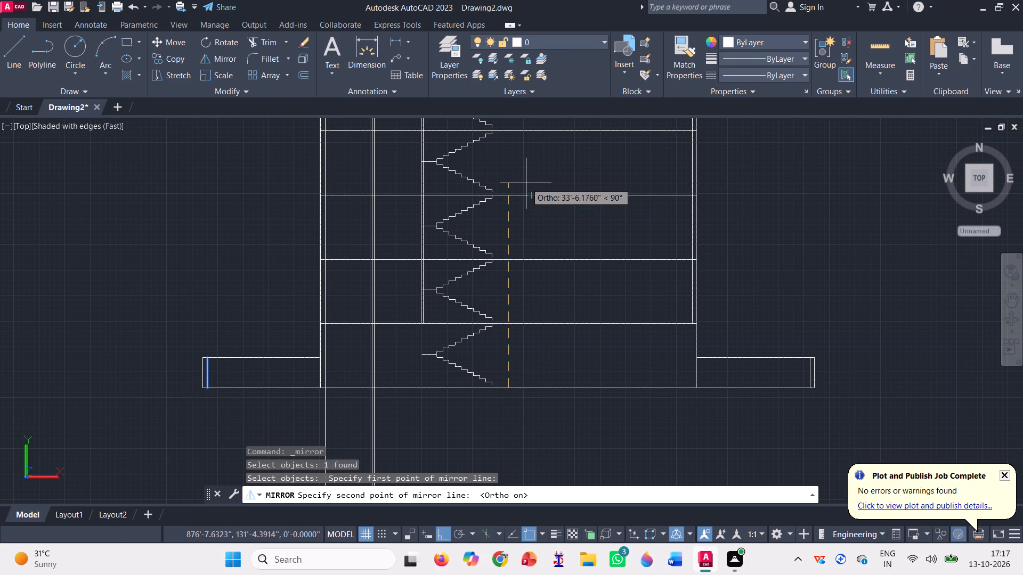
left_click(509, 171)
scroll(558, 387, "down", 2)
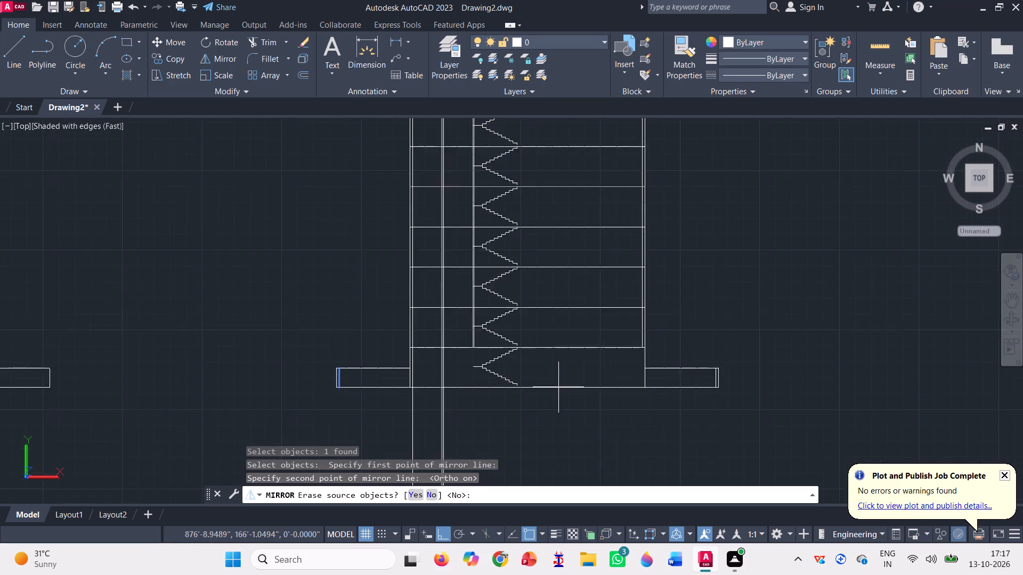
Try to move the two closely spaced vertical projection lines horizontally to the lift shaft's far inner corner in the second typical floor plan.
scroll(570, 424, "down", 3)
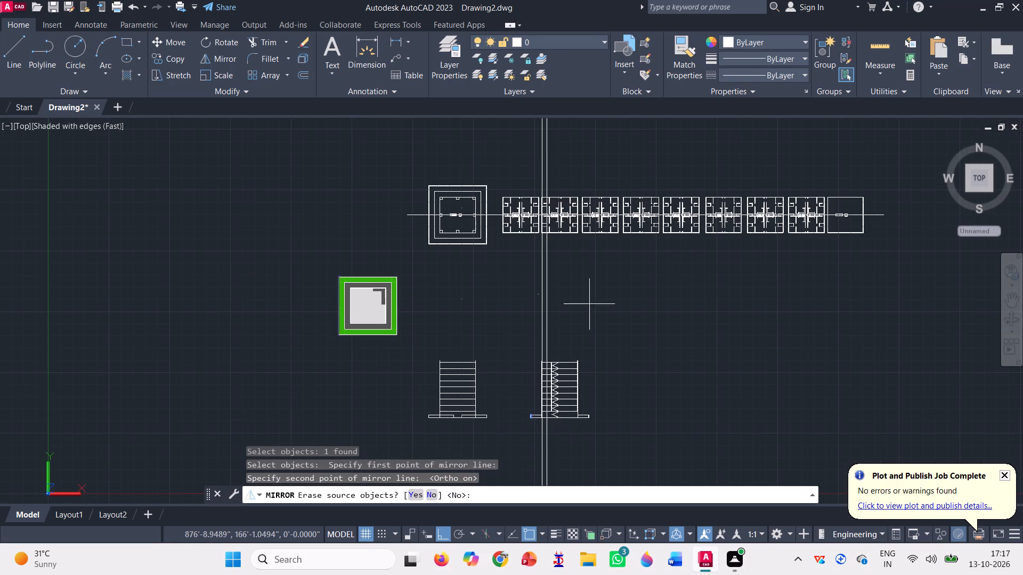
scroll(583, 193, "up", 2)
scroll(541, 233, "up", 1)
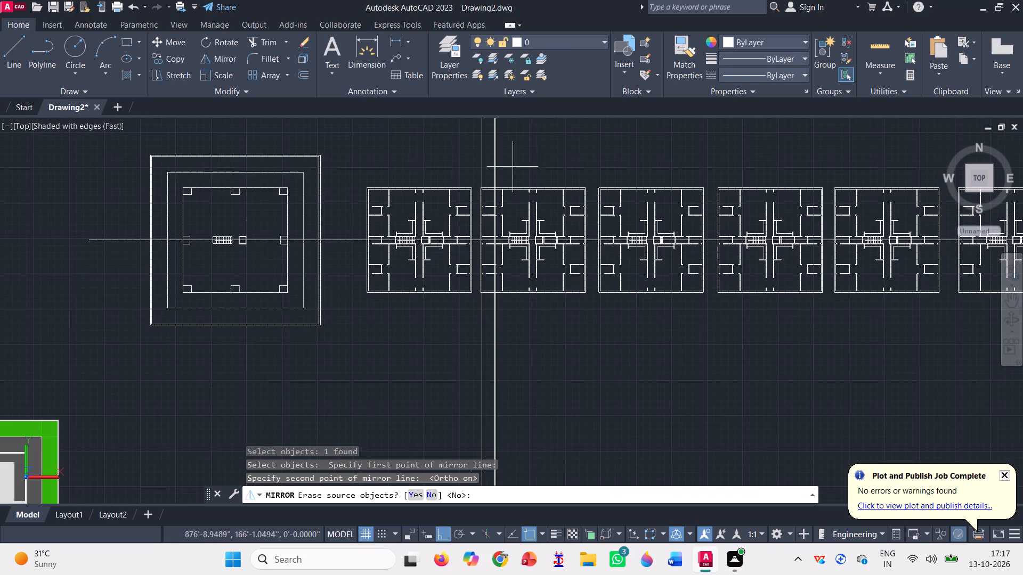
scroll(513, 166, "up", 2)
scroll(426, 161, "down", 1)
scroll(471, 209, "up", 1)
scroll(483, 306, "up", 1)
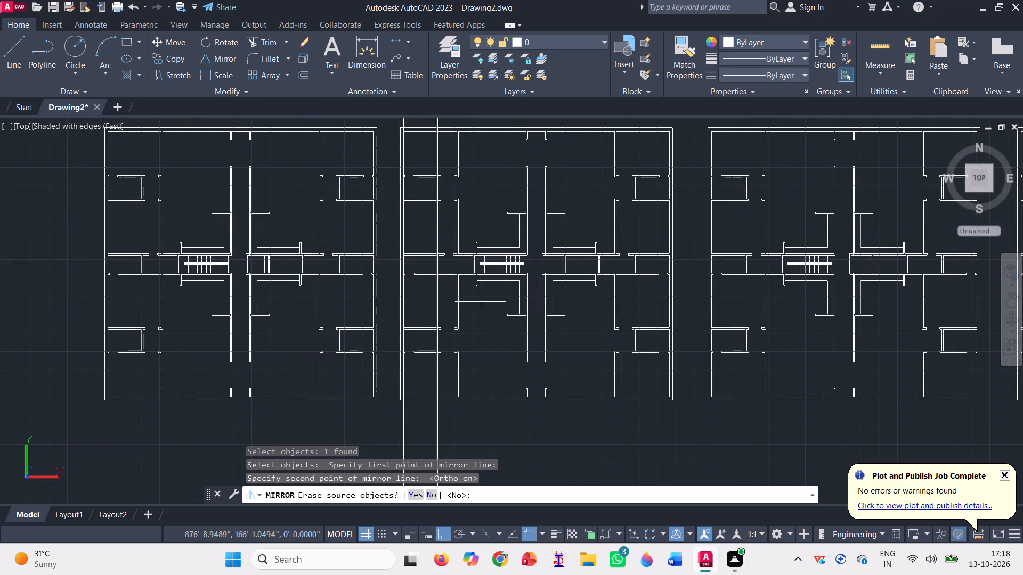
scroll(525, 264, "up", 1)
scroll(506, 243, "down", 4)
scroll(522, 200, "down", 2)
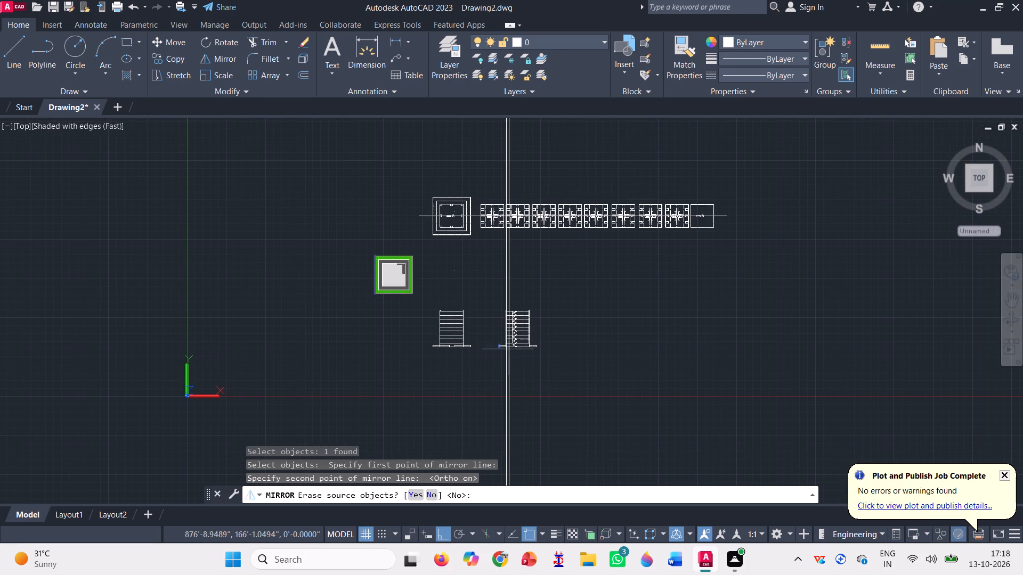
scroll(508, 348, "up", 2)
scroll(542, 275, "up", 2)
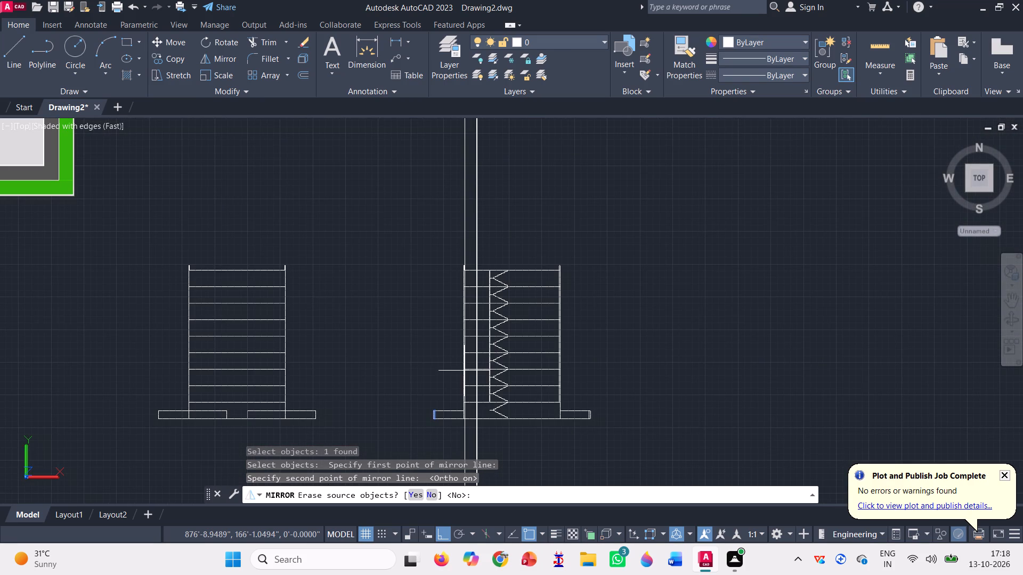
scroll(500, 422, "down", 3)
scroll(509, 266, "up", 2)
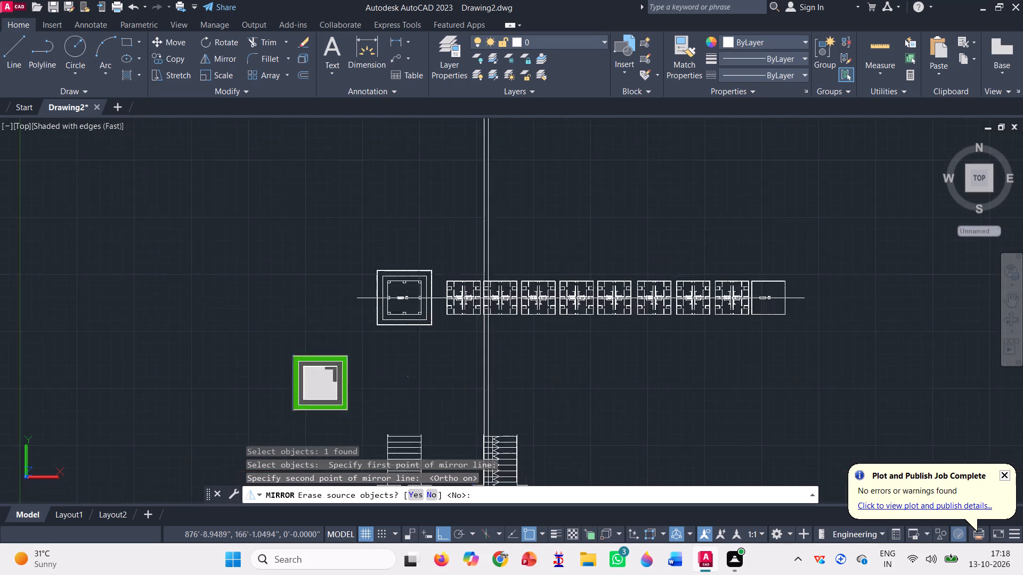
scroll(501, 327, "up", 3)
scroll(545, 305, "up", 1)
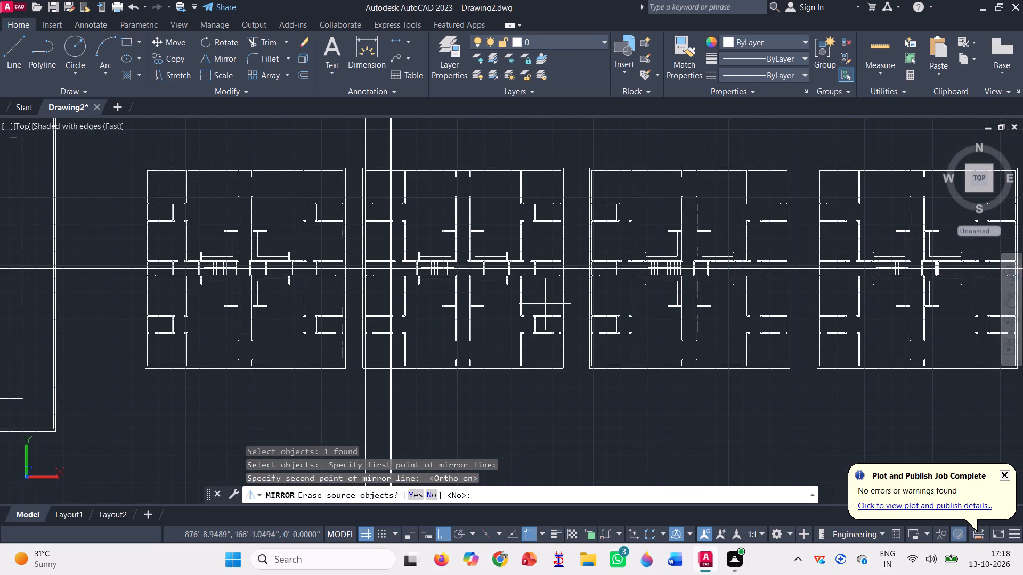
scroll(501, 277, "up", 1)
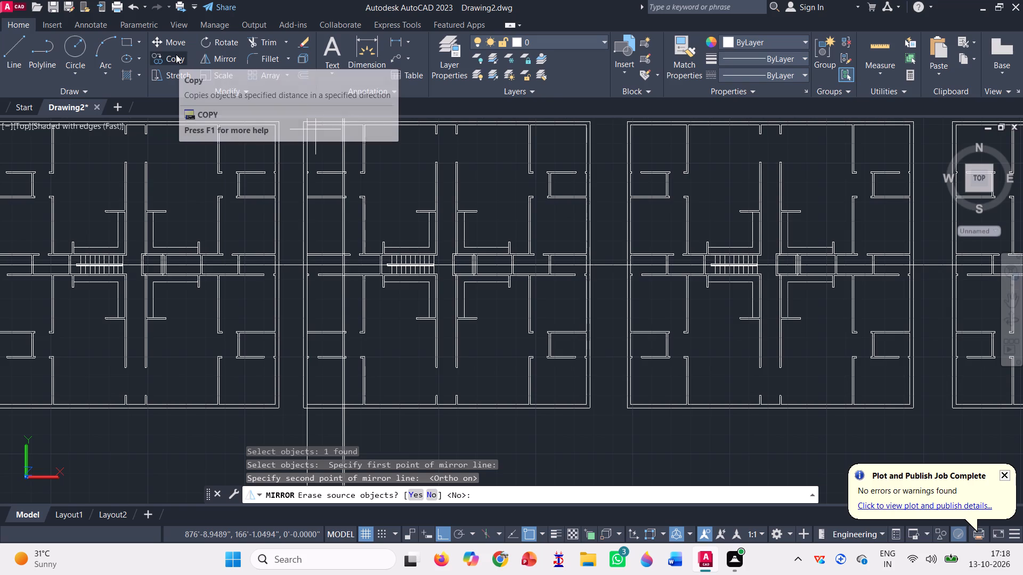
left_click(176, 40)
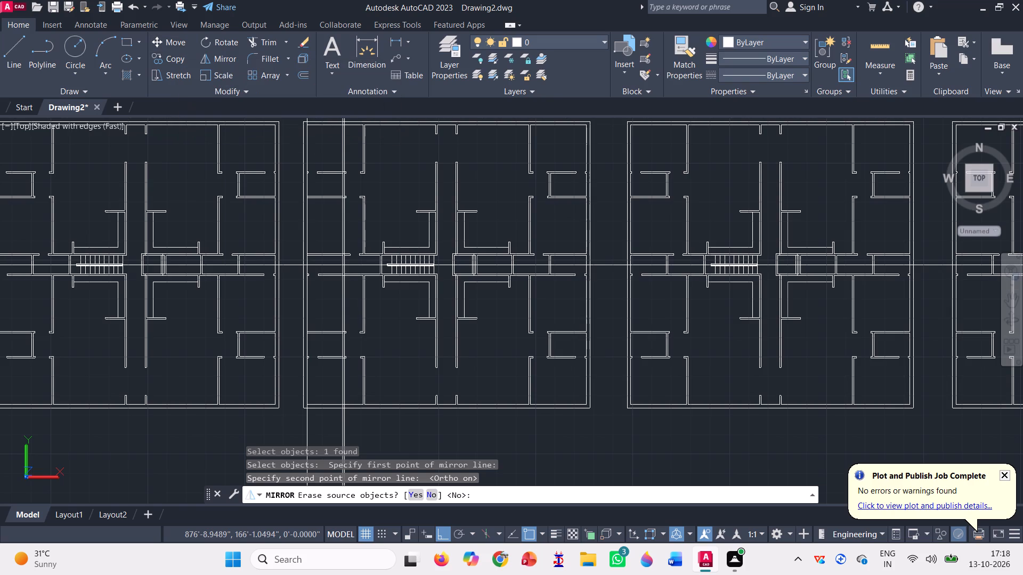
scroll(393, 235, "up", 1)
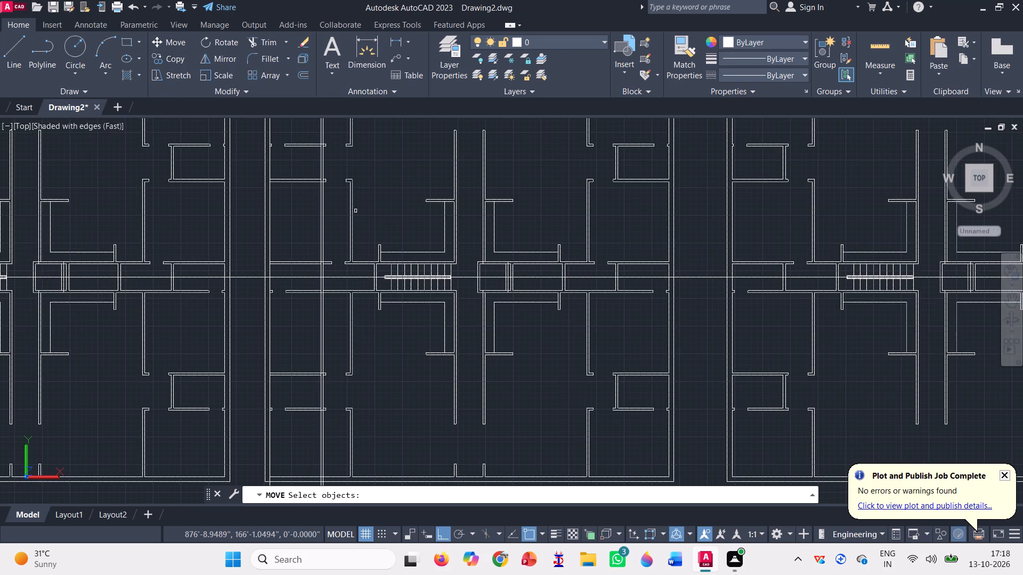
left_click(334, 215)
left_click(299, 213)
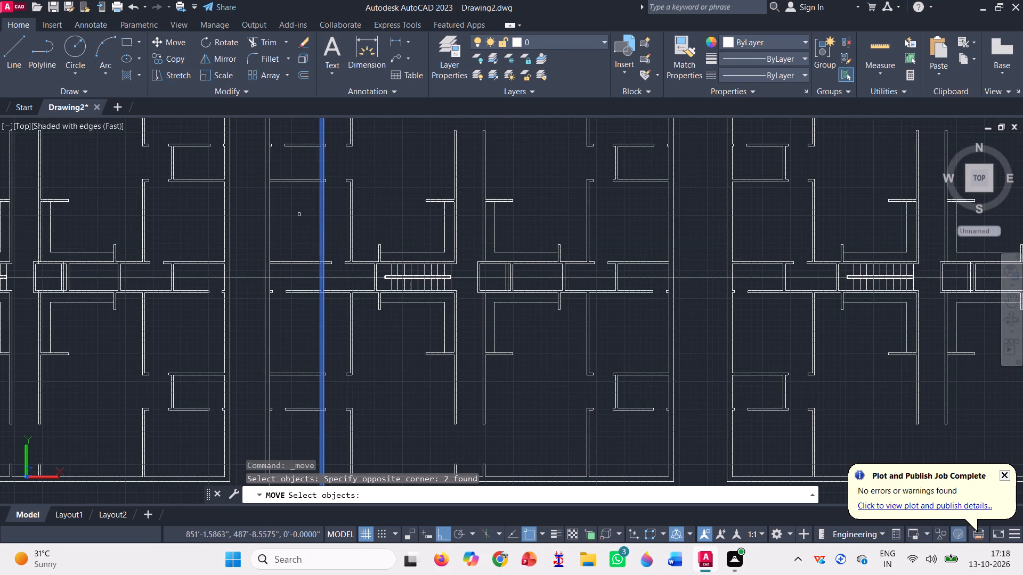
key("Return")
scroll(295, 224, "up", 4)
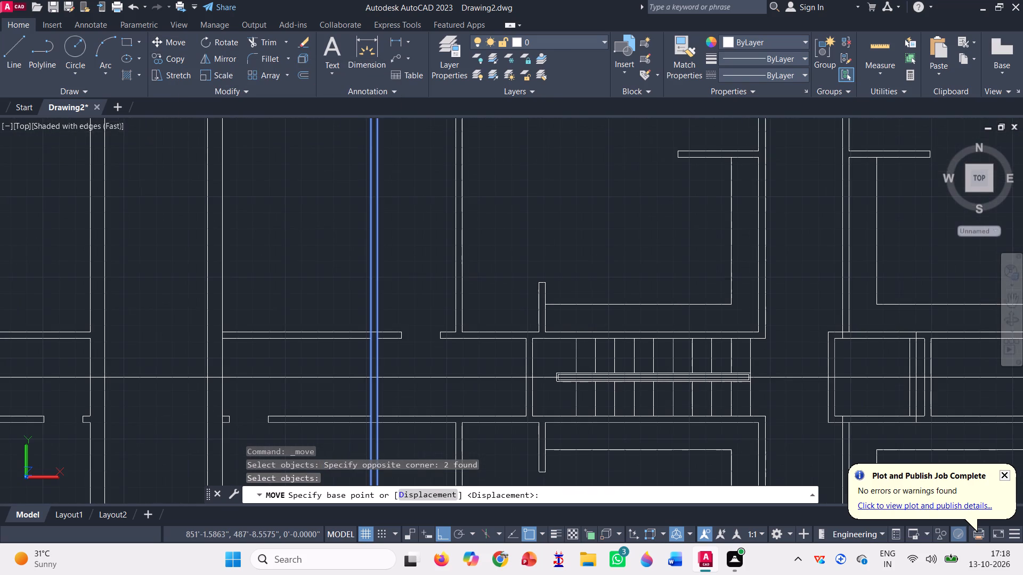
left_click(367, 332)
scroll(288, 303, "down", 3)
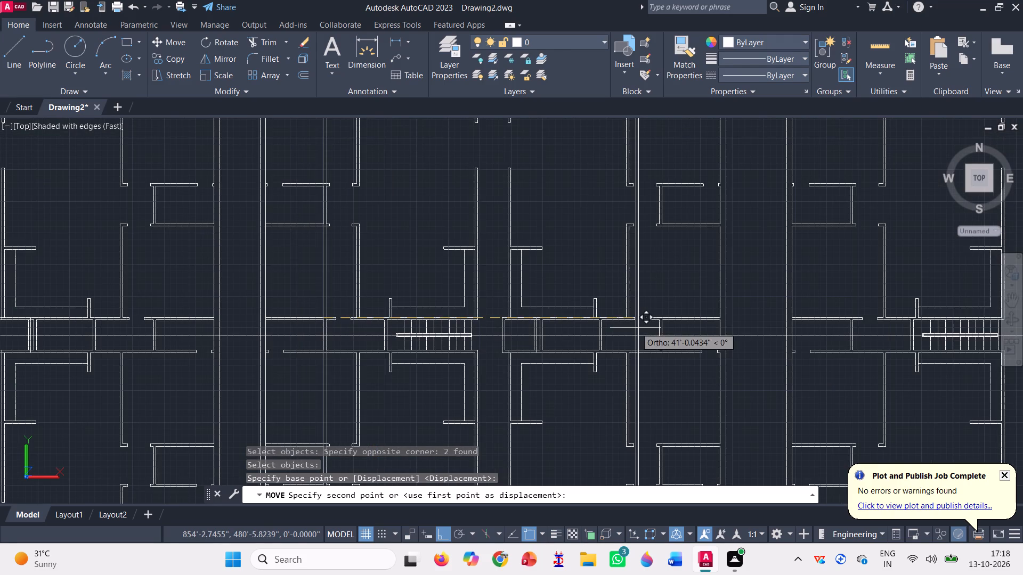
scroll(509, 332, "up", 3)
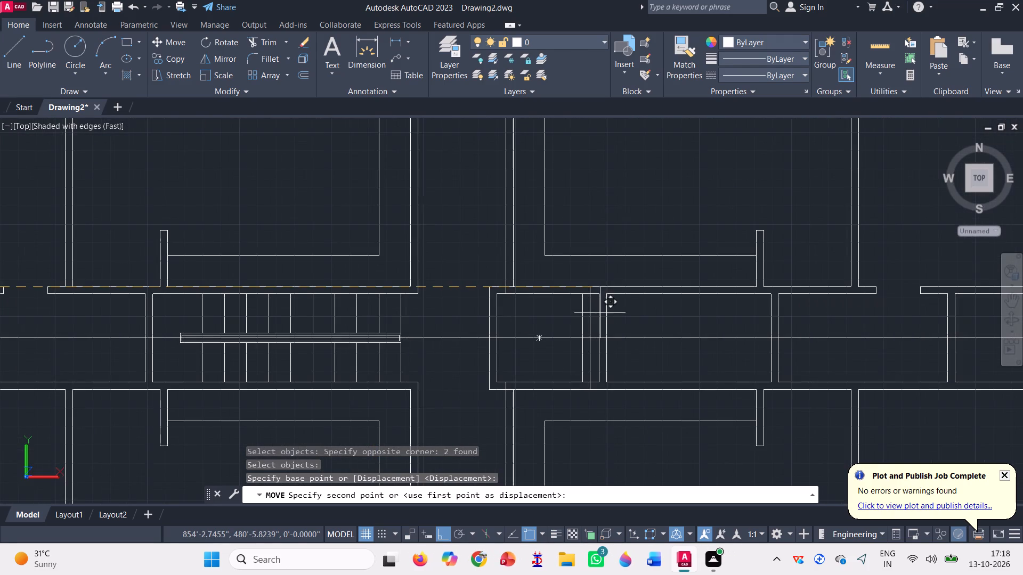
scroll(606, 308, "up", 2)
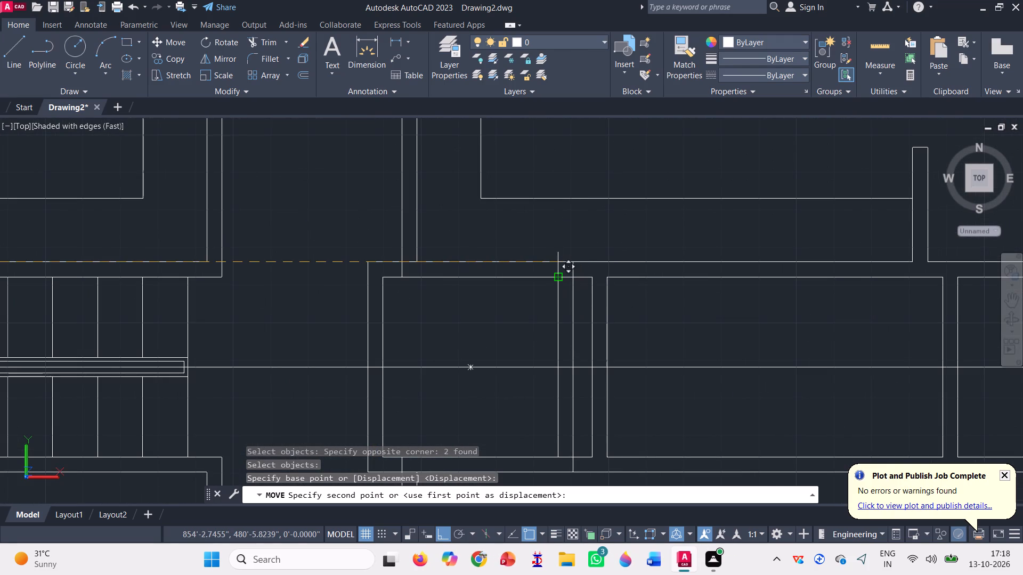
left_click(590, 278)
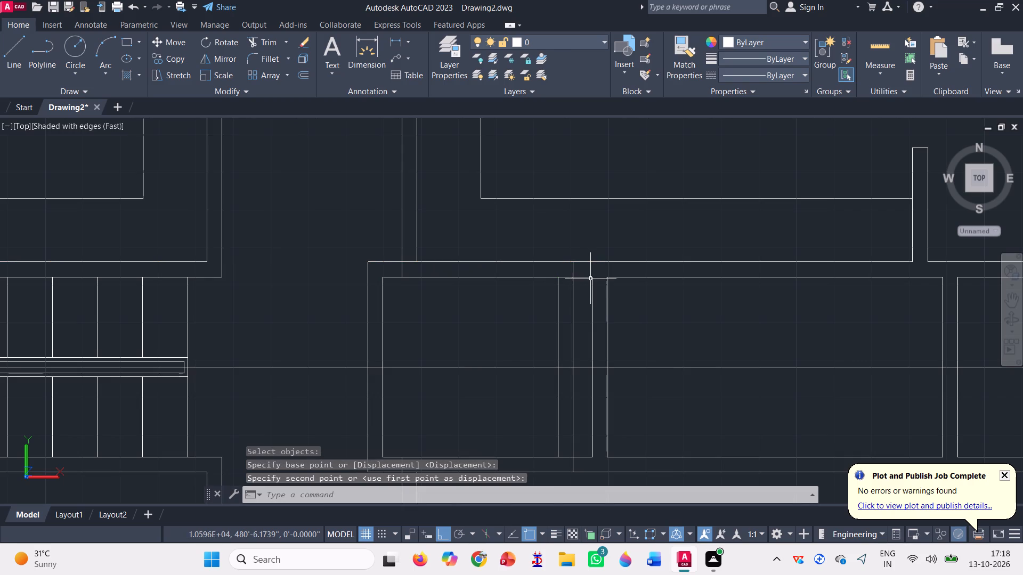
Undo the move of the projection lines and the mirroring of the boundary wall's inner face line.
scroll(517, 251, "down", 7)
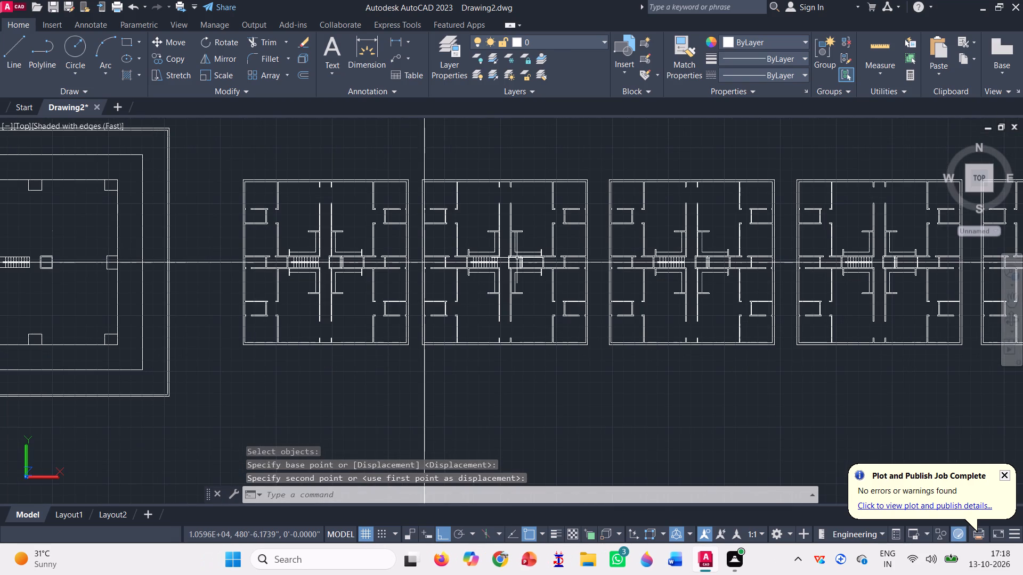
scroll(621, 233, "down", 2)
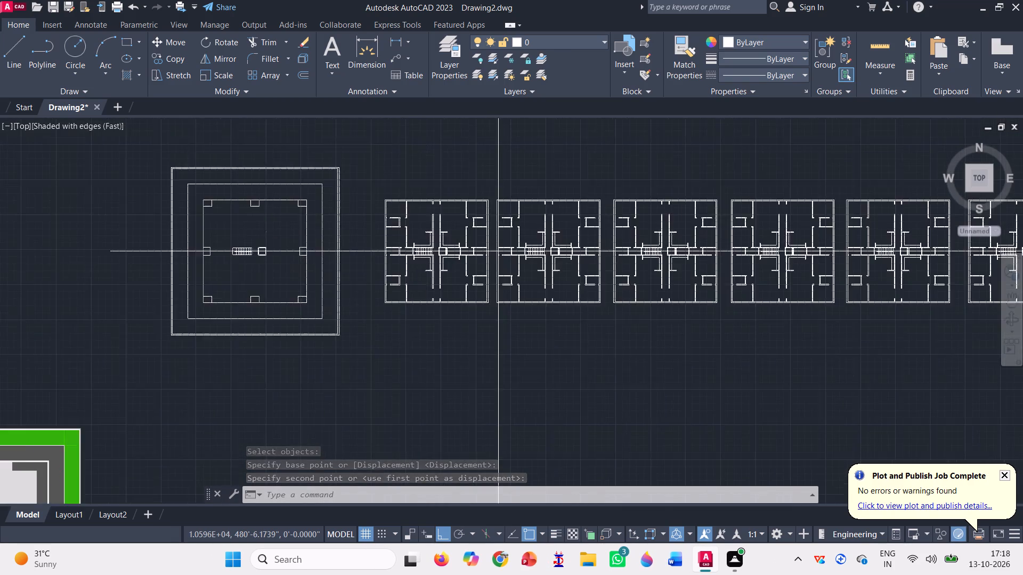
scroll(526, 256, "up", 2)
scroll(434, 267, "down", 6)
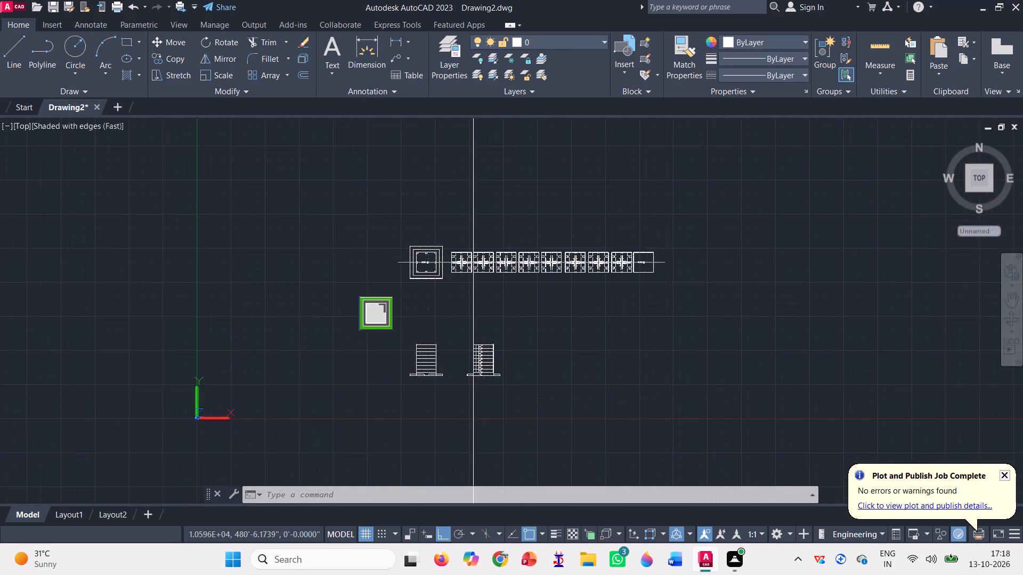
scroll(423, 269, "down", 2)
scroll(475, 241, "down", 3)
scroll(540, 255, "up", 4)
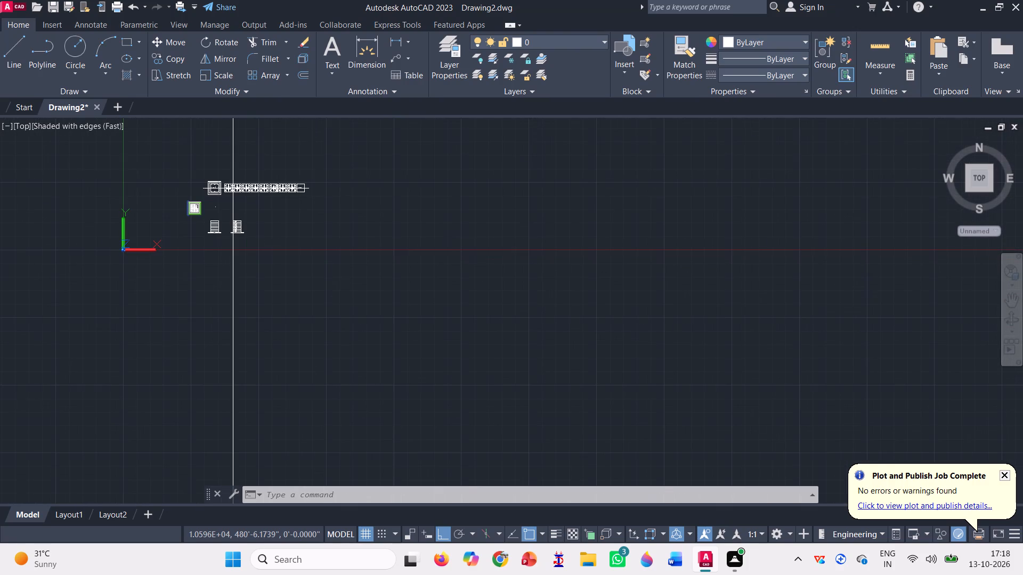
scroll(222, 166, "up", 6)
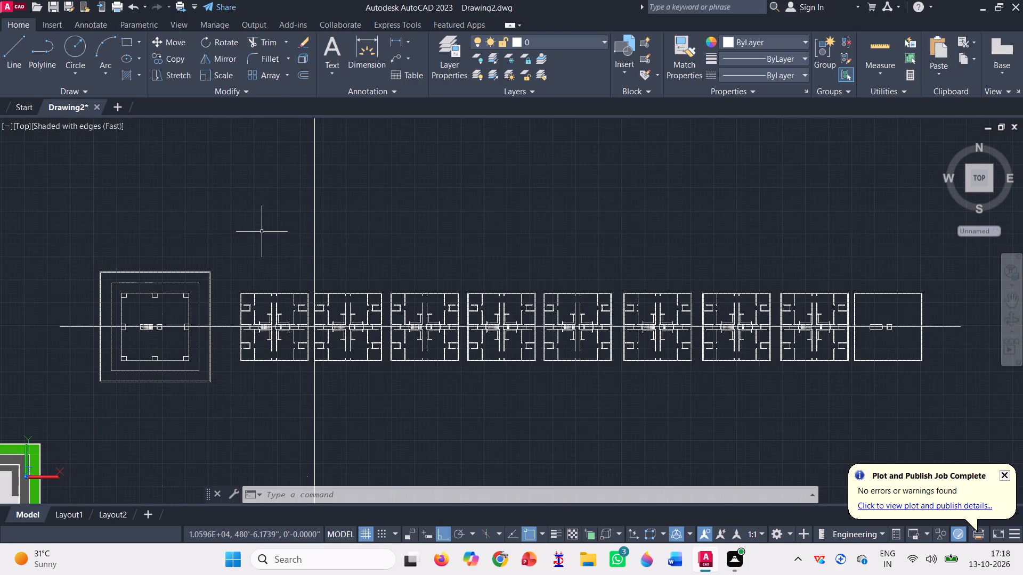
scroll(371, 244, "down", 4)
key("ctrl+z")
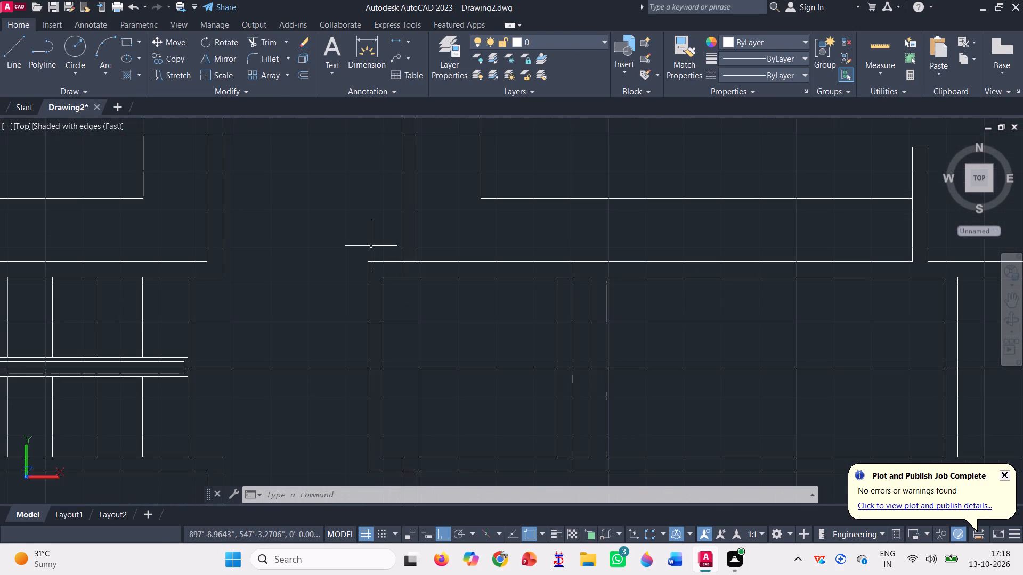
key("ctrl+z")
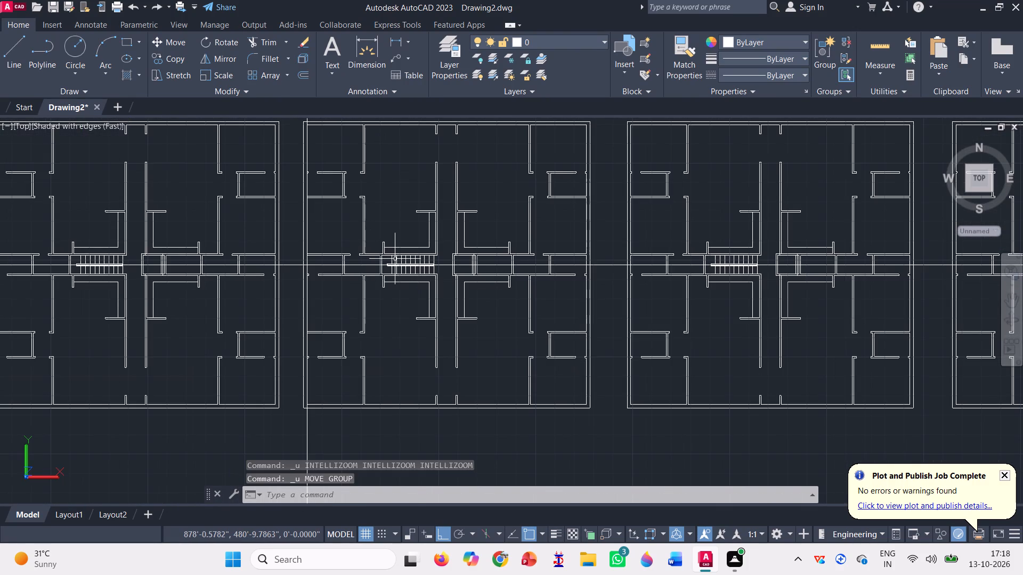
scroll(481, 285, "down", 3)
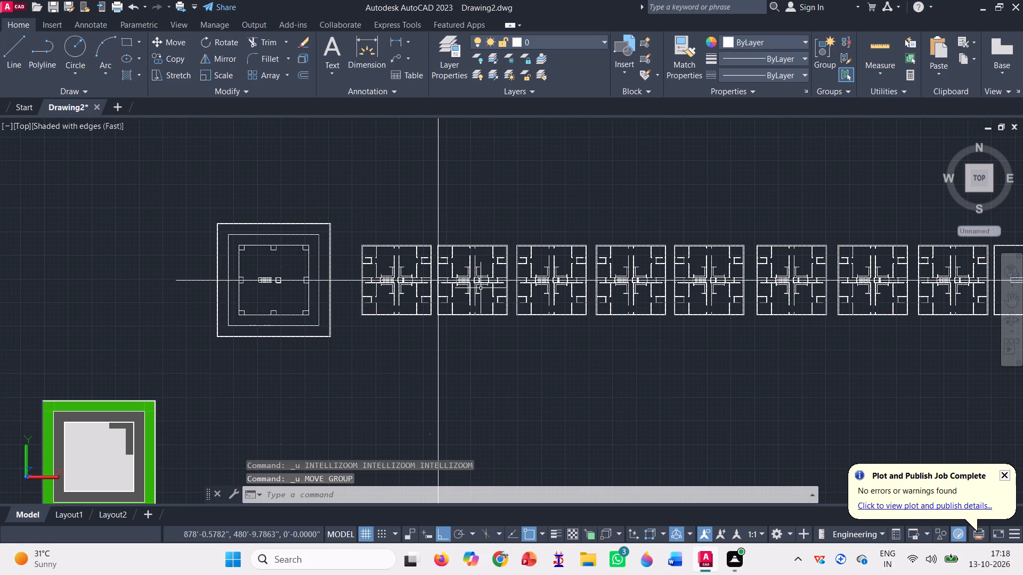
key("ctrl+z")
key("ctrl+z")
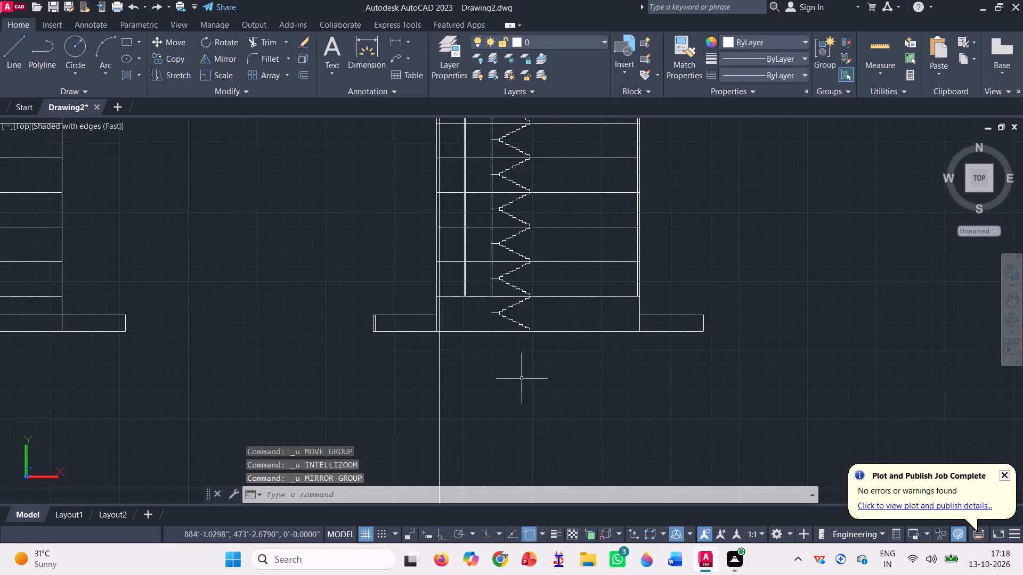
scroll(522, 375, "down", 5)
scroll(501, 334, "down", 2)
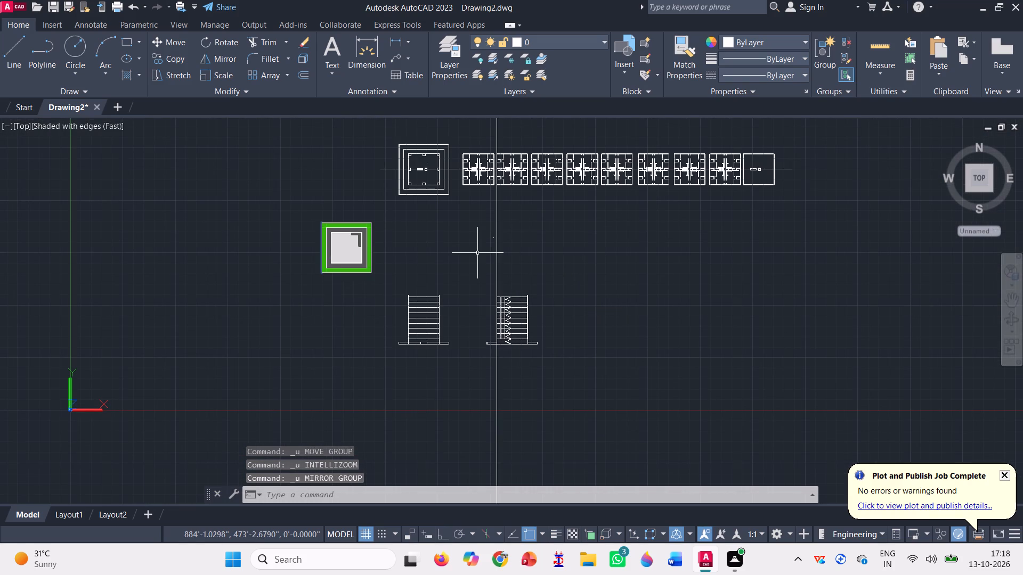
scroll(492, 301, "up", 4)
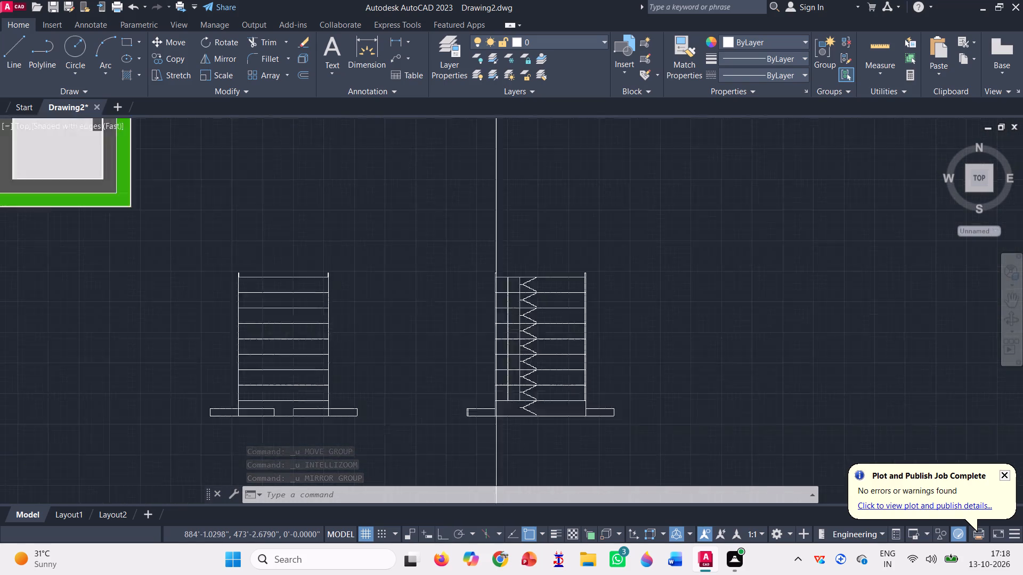
Mirror the section's full-height interior wall and projection lines about a vertical axis through the lowest floor line's middle, keeping the originals.
scroll(515, 327, "up", 1)
scroll(469, 286, "down", 3)
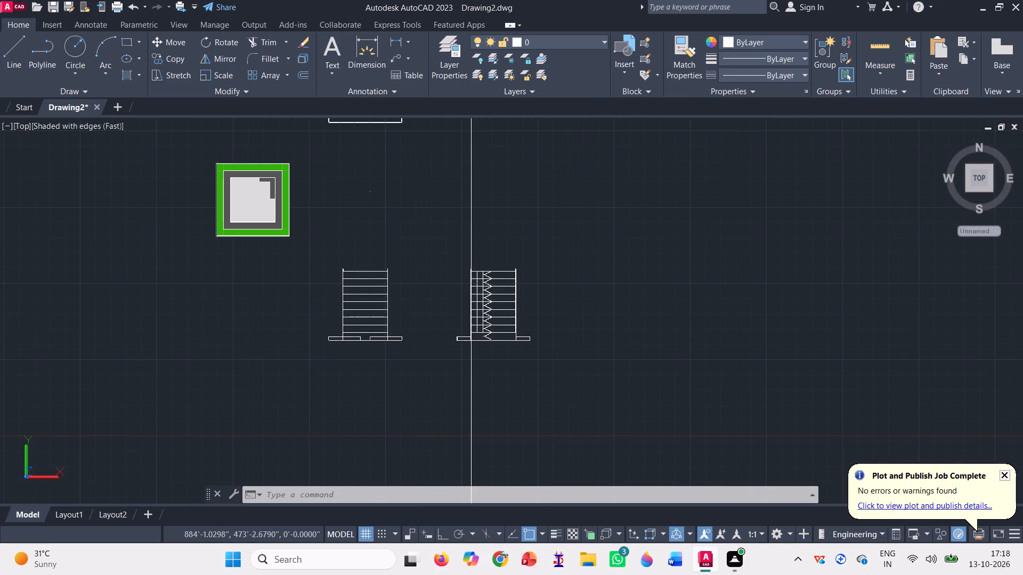
scroll(468, 300, "down", 2)
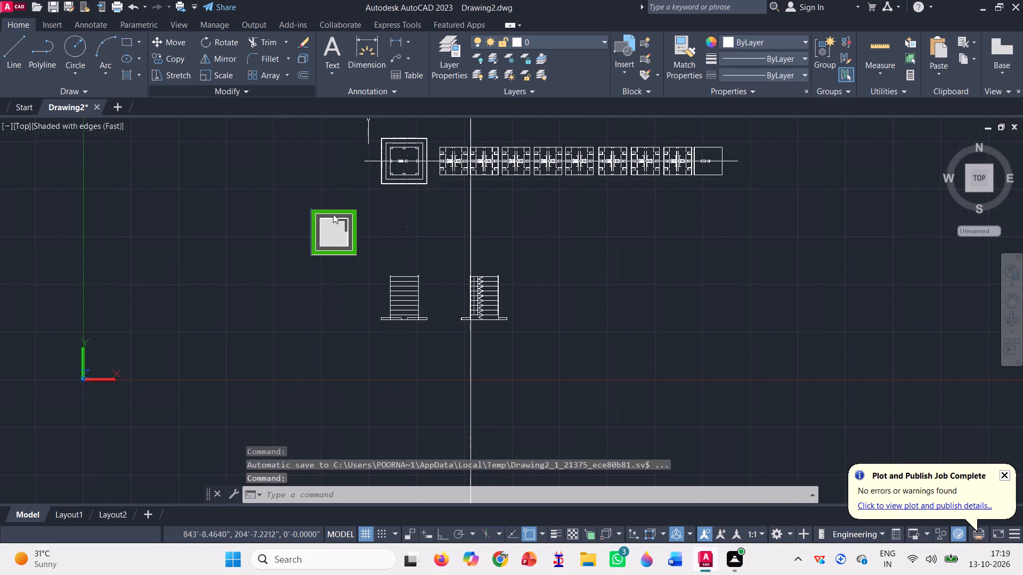
scroll(461, 307, "up", 2)
scroll(497, 280, "up", 4)
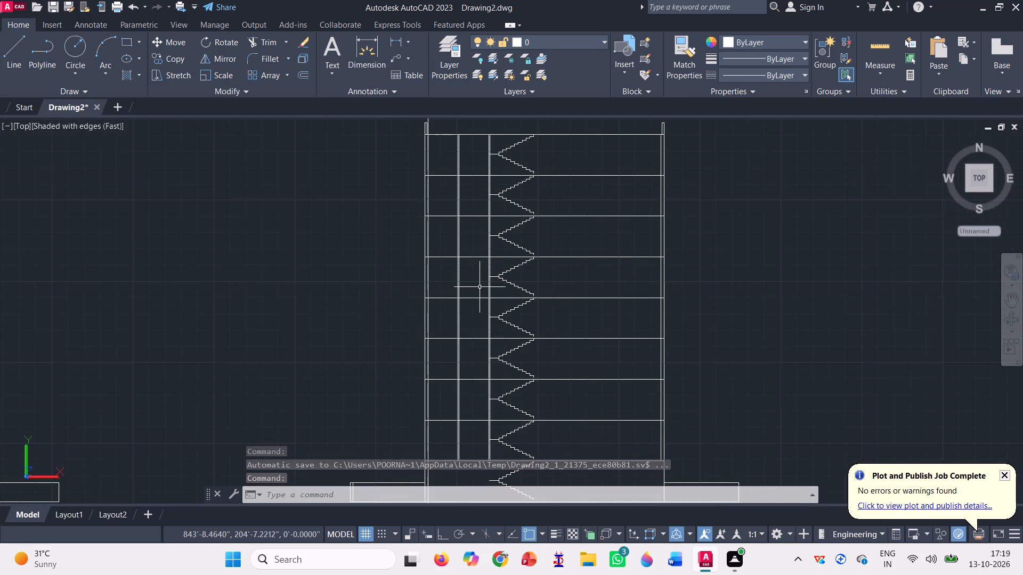
left_click(220, 60)
scroll(474, 224, "up", 2)
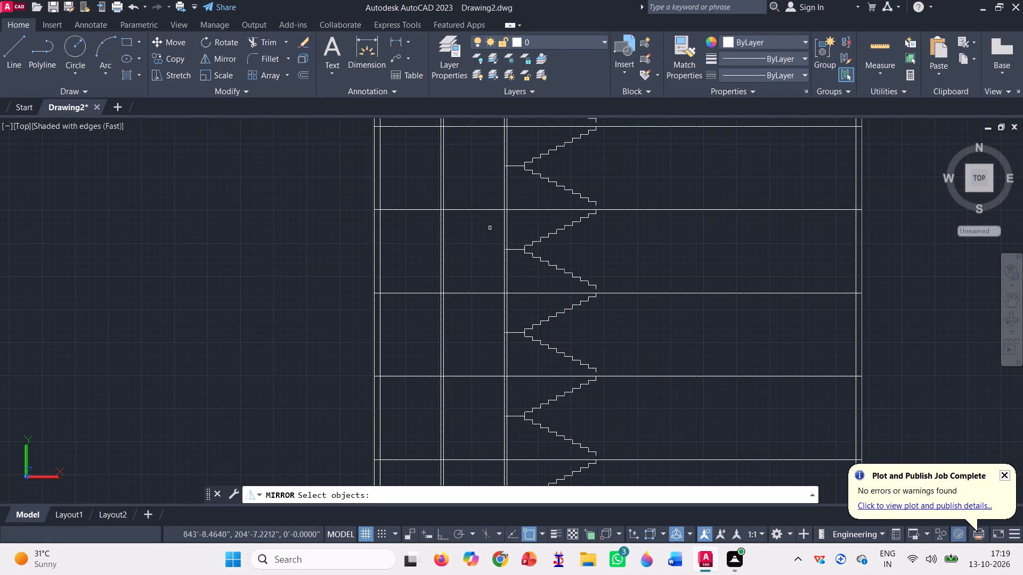
left_click(516, 226)
left_click(405, 238)
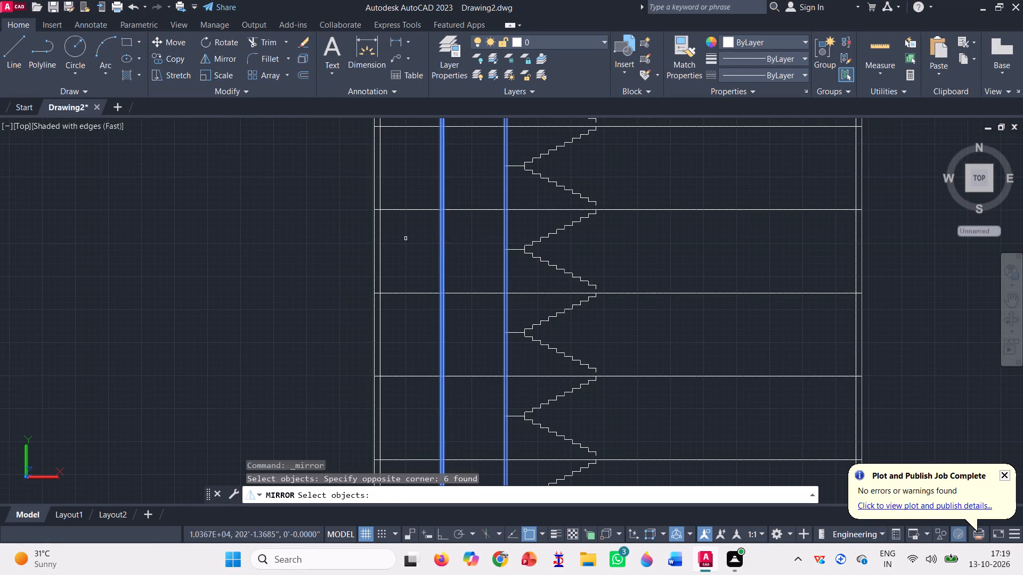
scroll(460, 227, "down", 3)
key("space")
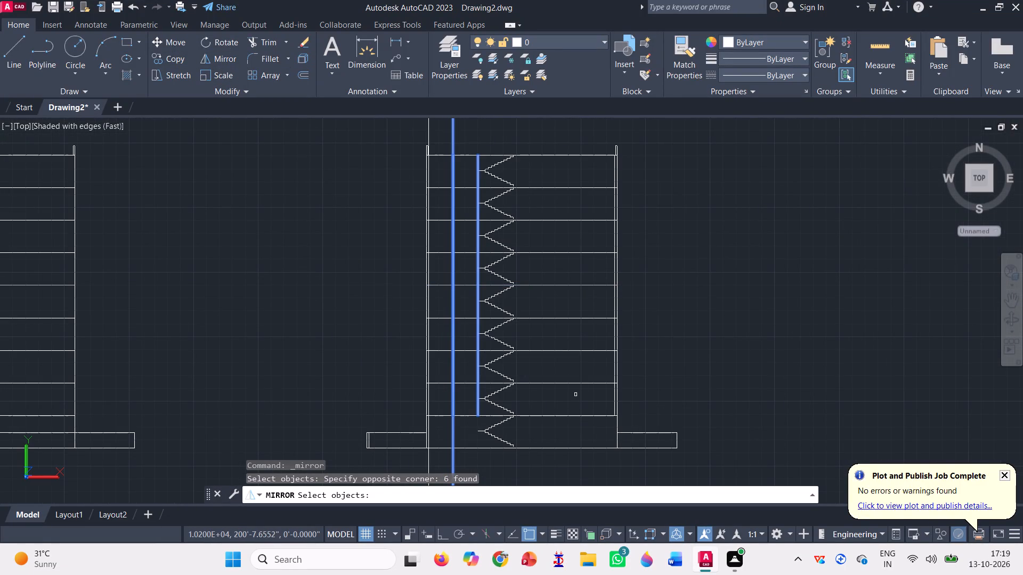
scroll(542, 413, "up", 2)
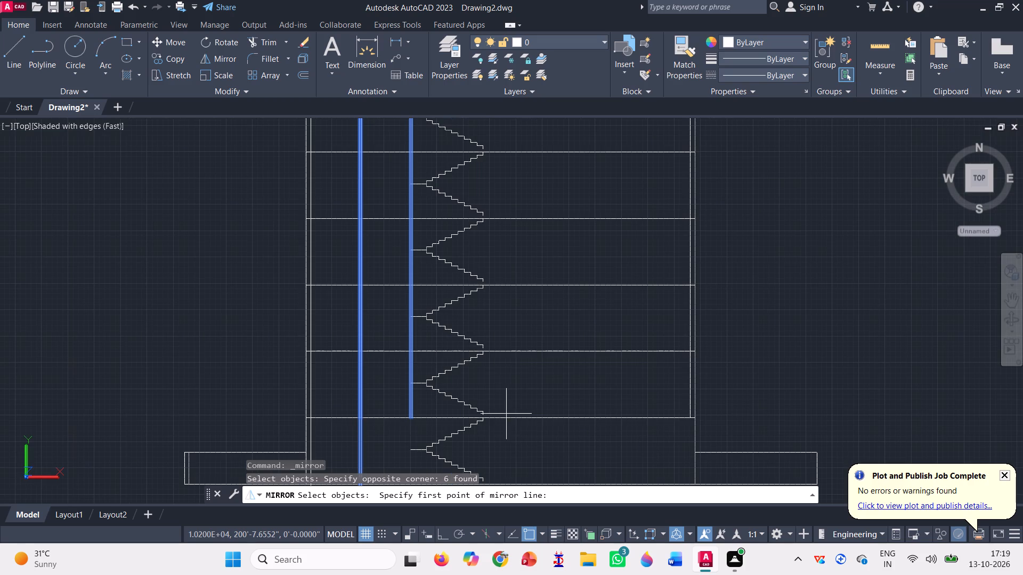
left_click(501, 419)
scroll(501, 419, "down", 3)
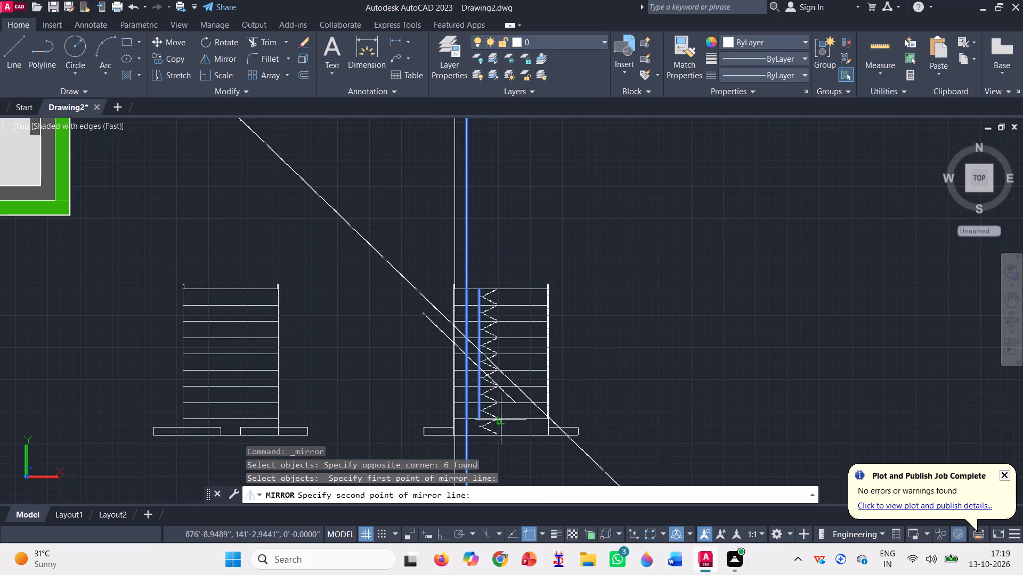
key("F8")
left_click(507, 226)
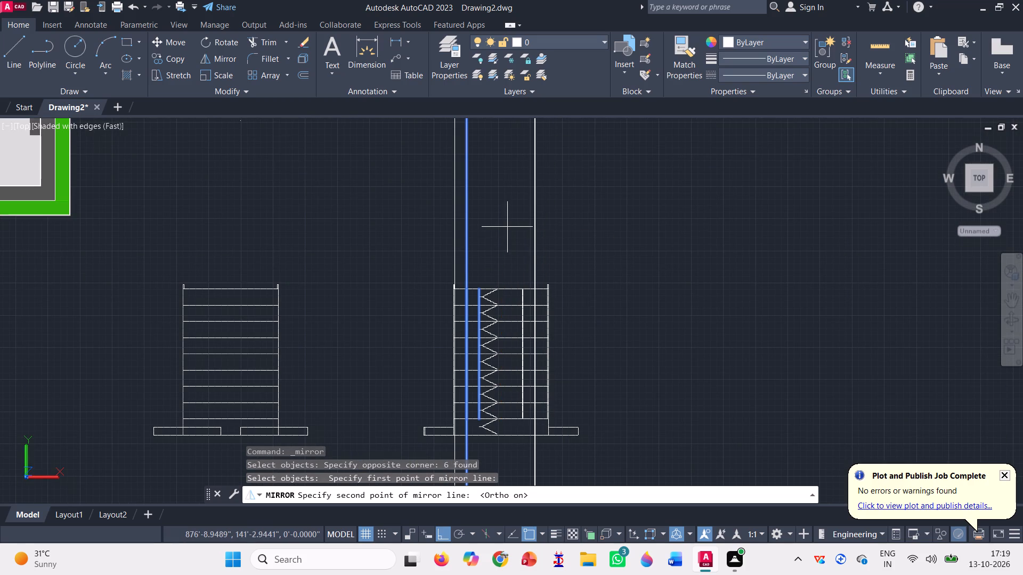
key("space")
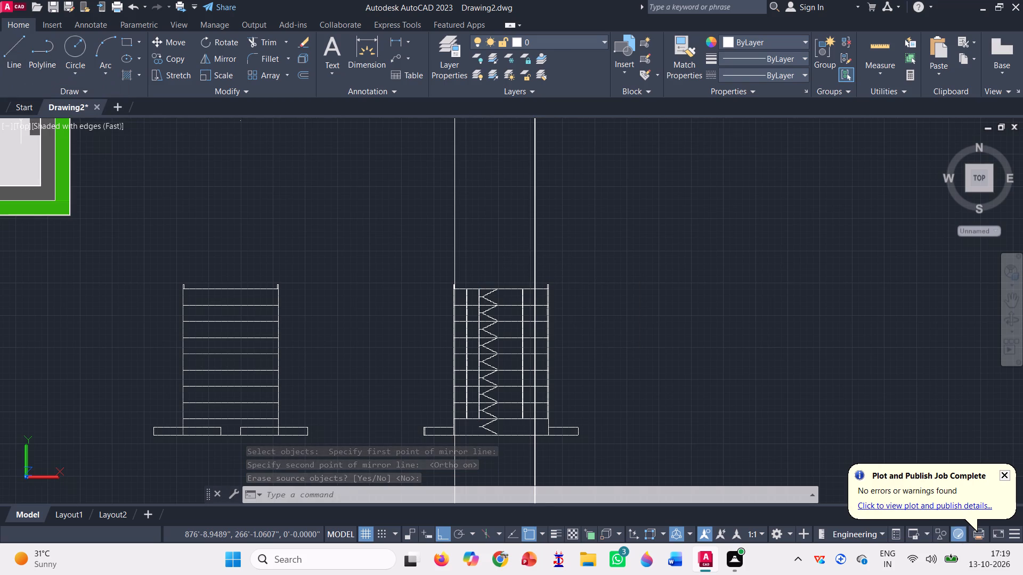
Erase the long vertical projection lines extending above the section, both the originals and their mirrored copies.
left_click(542, 208)
left_click(507, 194)
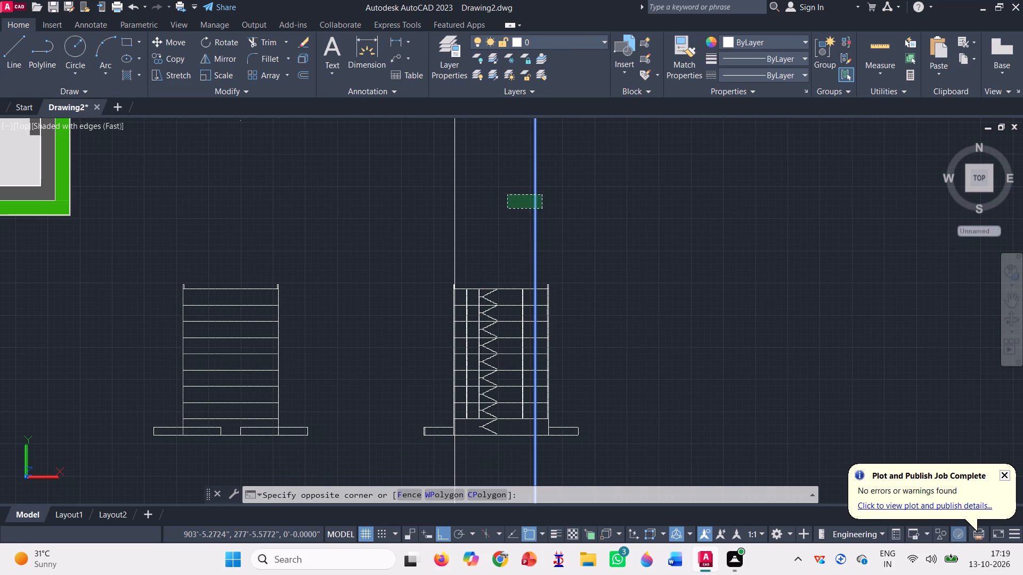
key("Delete")
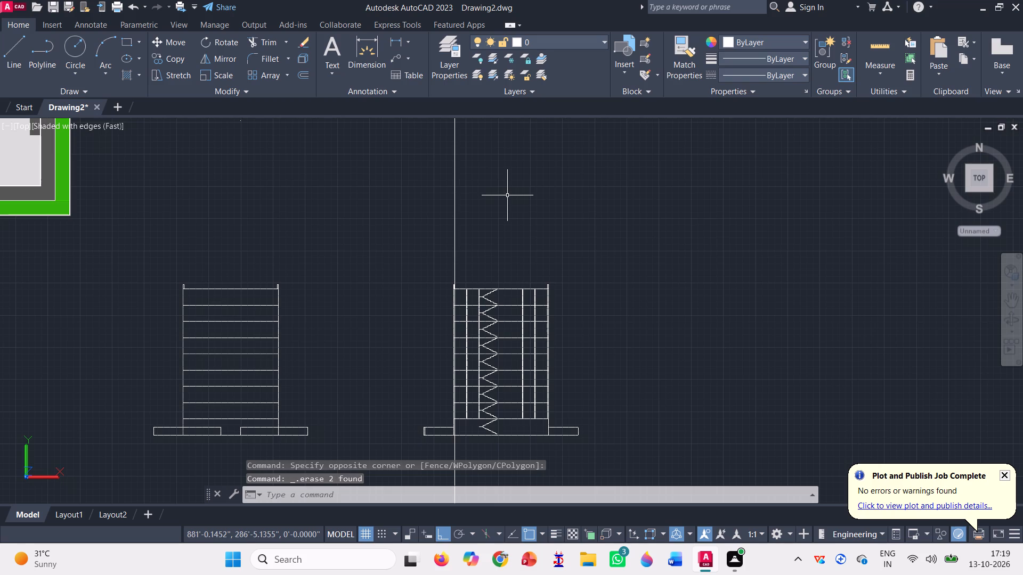
left_click(507, 195)
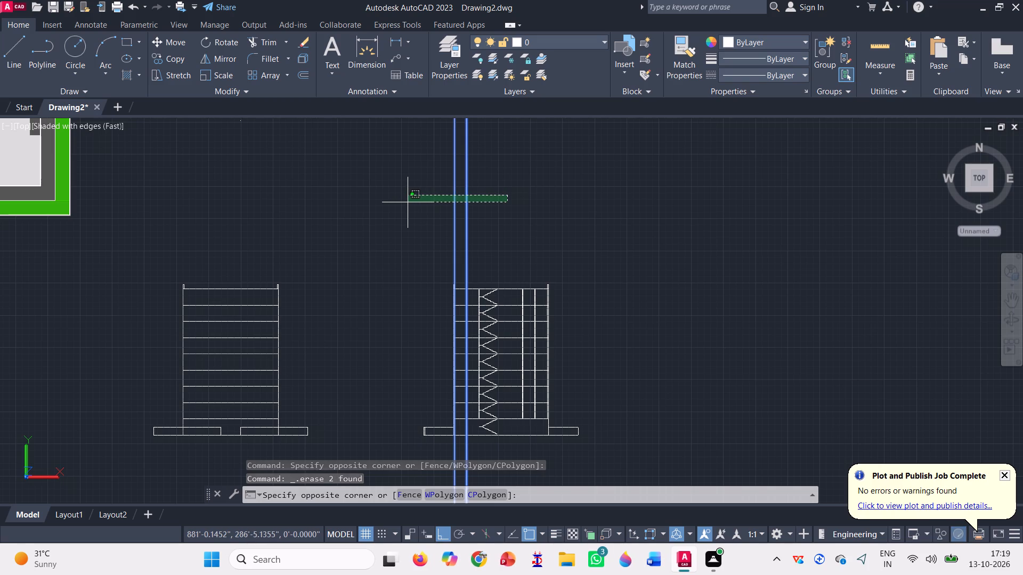
left_click(408, 201)
key("Delete")
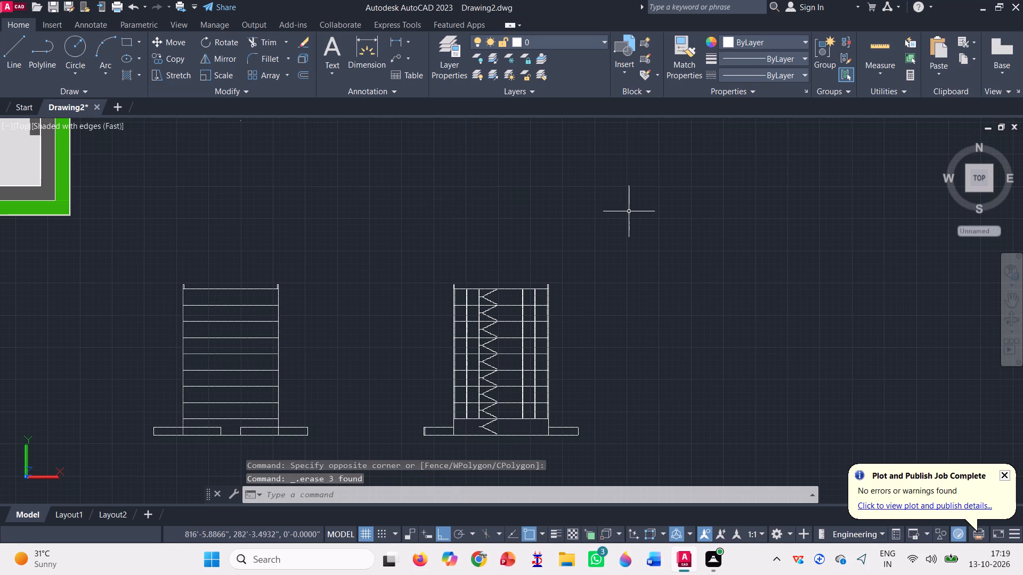
Draw a 4-inch-thick interior wall between the stairs and the mirrored walls, from the lowest floor line up to the roof line.
left_click(11, 54)
scroll(486, 406, "up", 1)
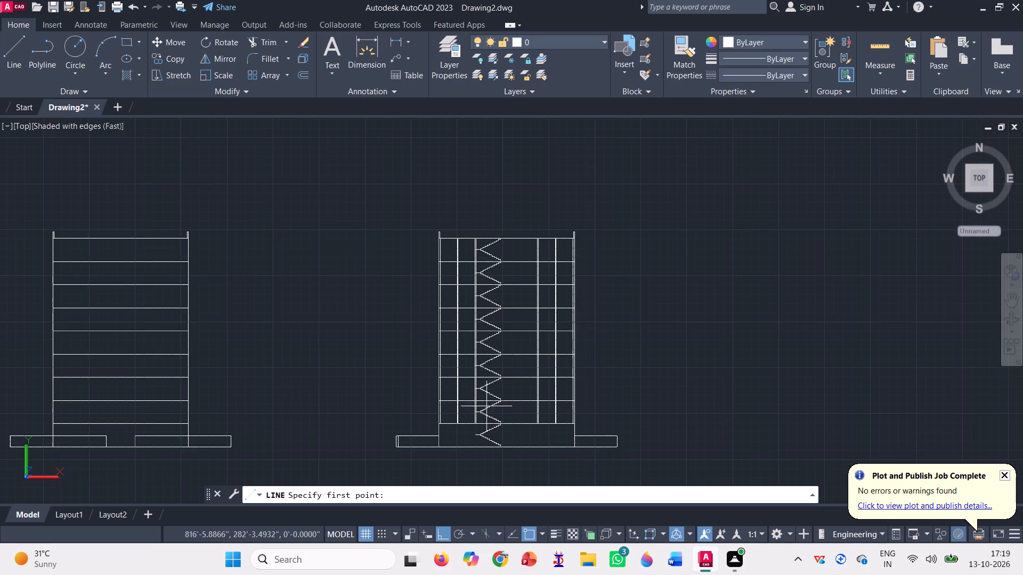
scroll(517, 407, "up", 2)
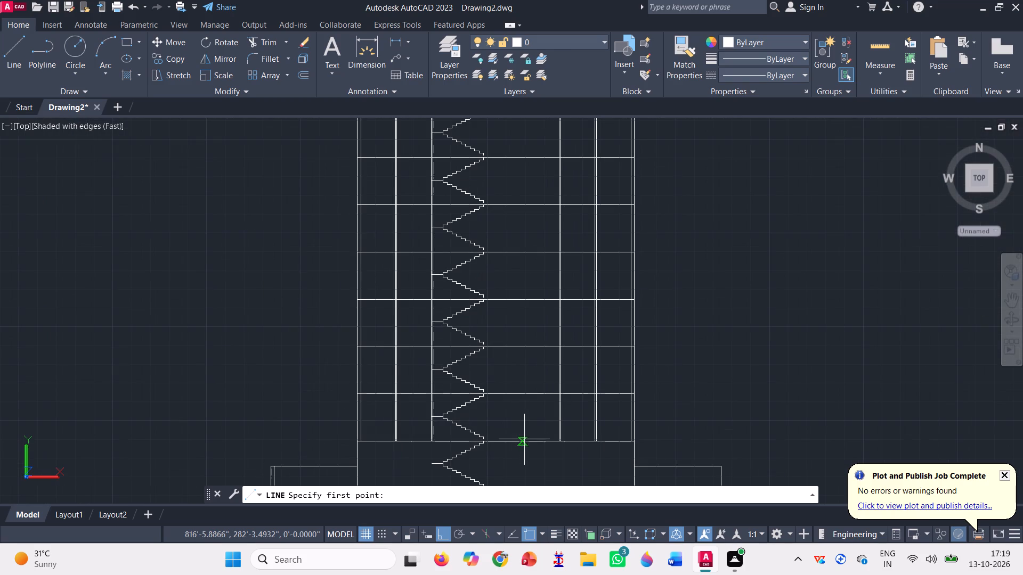
left_click(525, 439)
scroll(523, 449, "down", 1)
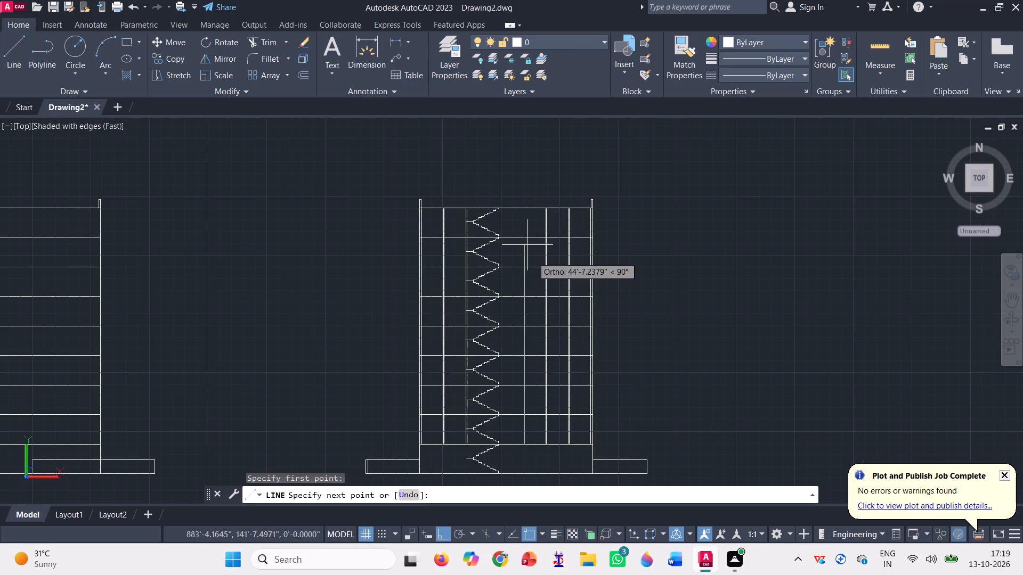
scroll(526, 207, "up", 1)
left_click(526, 206)
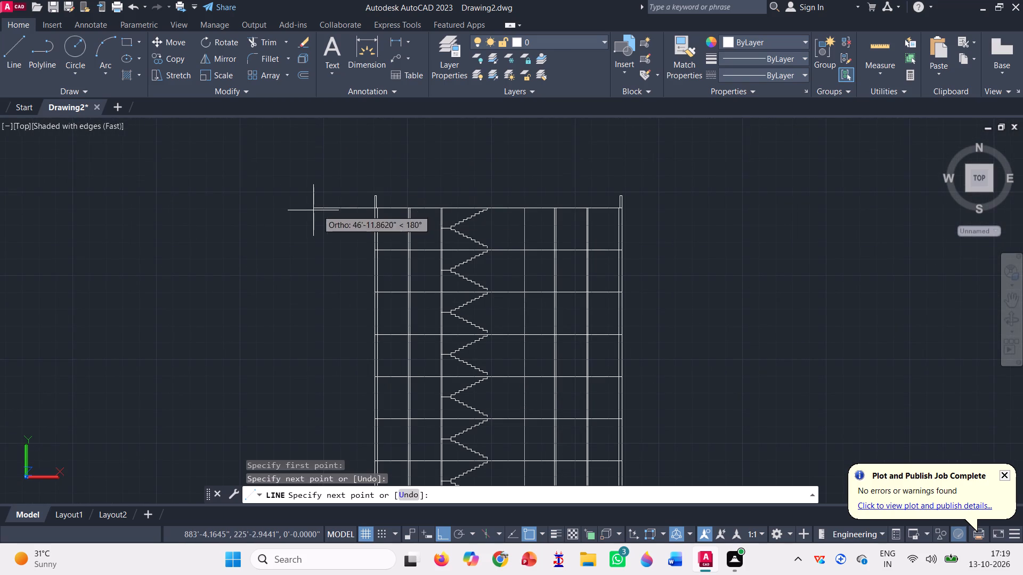
type("0'4\"")
key("Return")
scroll(346, 198, "down", 2)
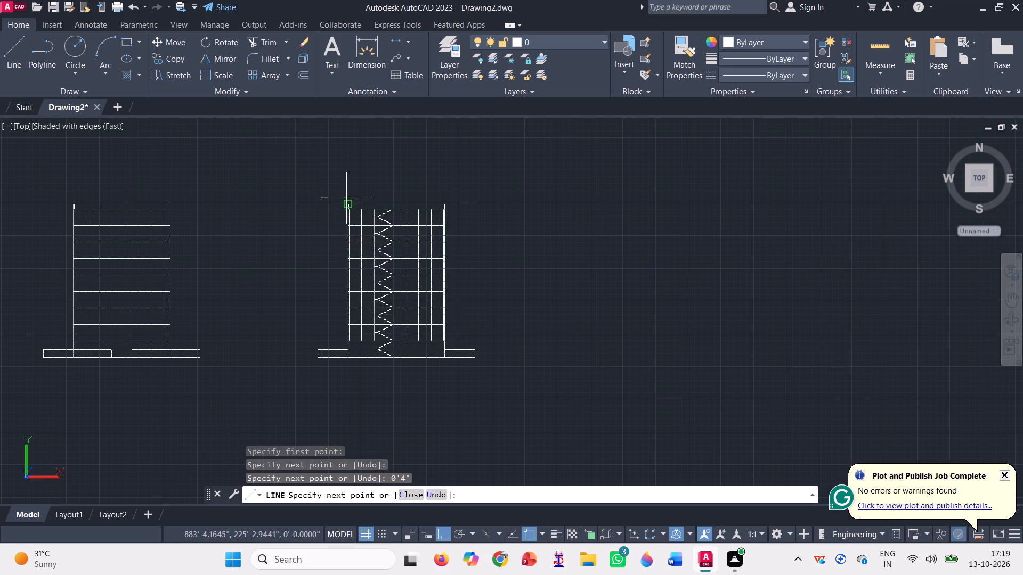
scroll(379, 309, "up", 3)
scroll(442, 338, "up", 2)
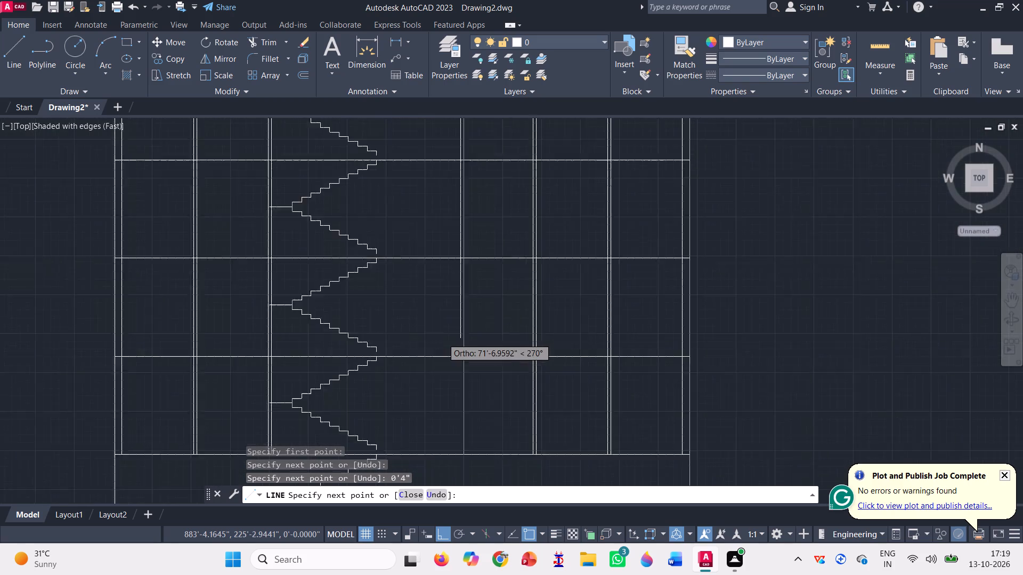
scroll(442, 338, "up", 1)
scroll(453, 333, "down", 2)
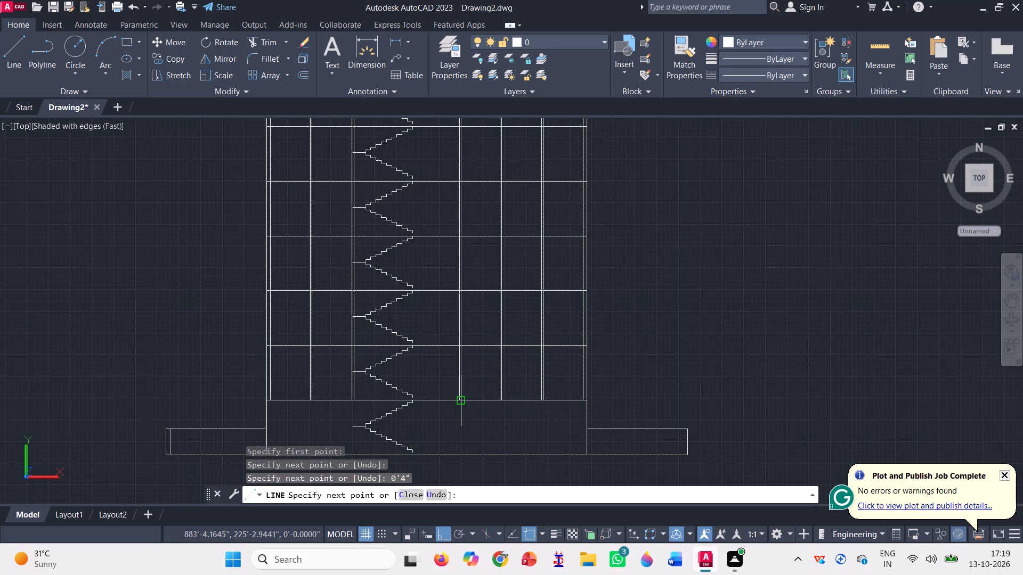
scroll(458, 401, "up", 6)
left_click(458, 400)
scroll(429, 411, "down", 3)
key("space")
Mirror the inner face line of the section's stair-side boundary wall about a vertical axis through the base line's middle.
scroll(429, 411, "down", 3)
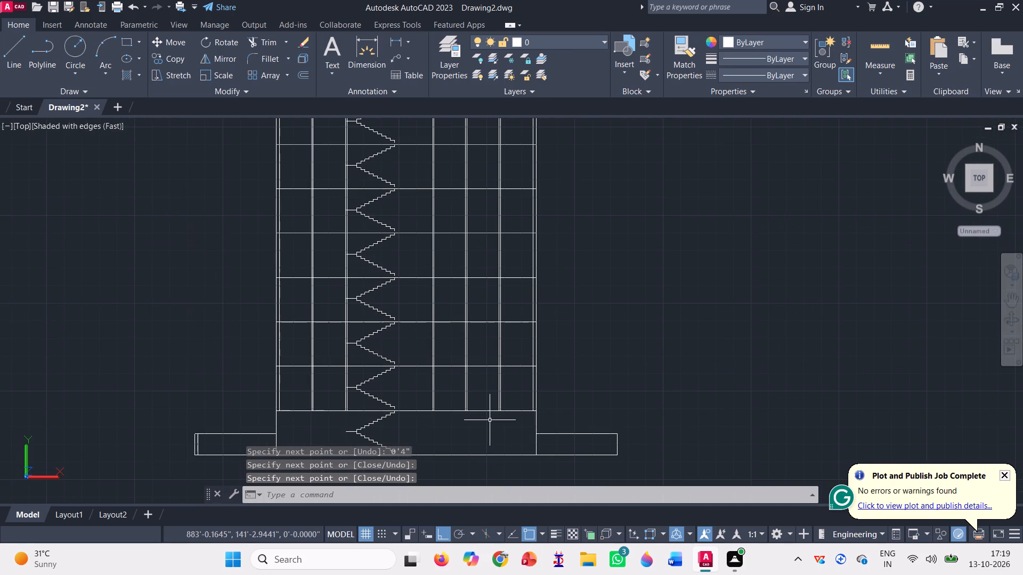
scroll(607, 464, "up", 1)
scroll(653, 390, "down", 1)
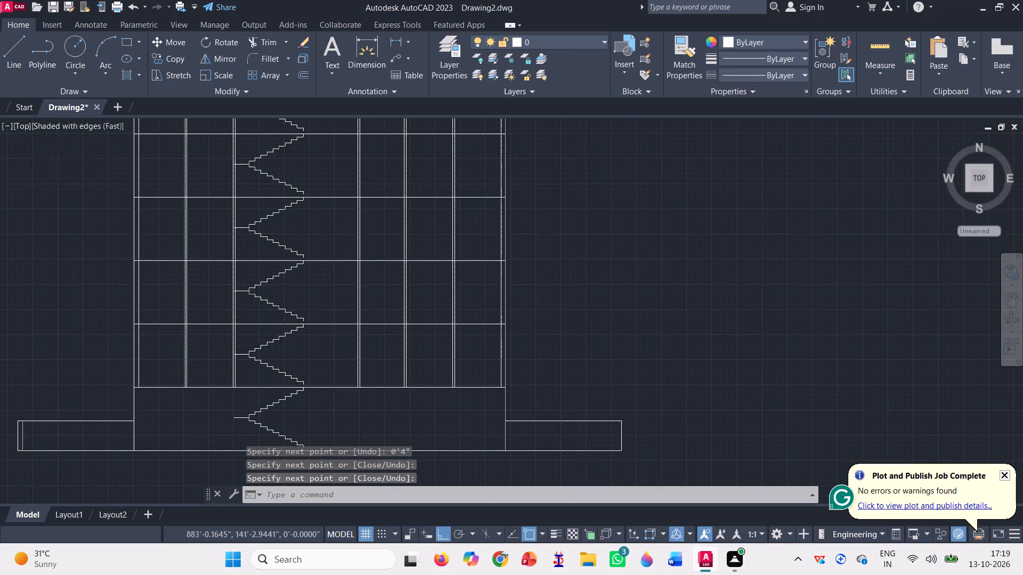
scroll(653, 390, "down", 2)
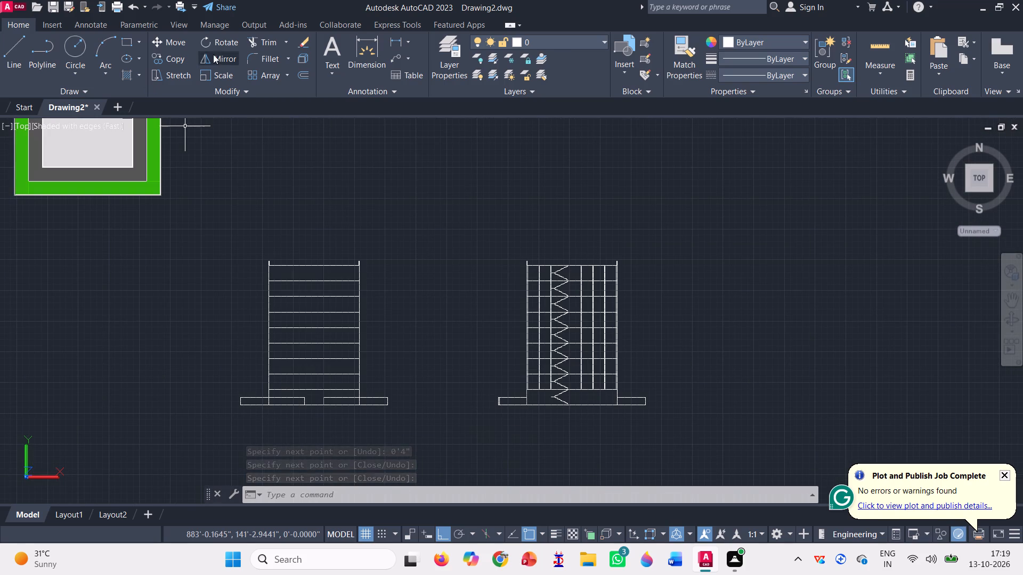
left_click(213, 53)
scroll(498, 401, "up", 3)
scroll(444, 349, "up", 1)
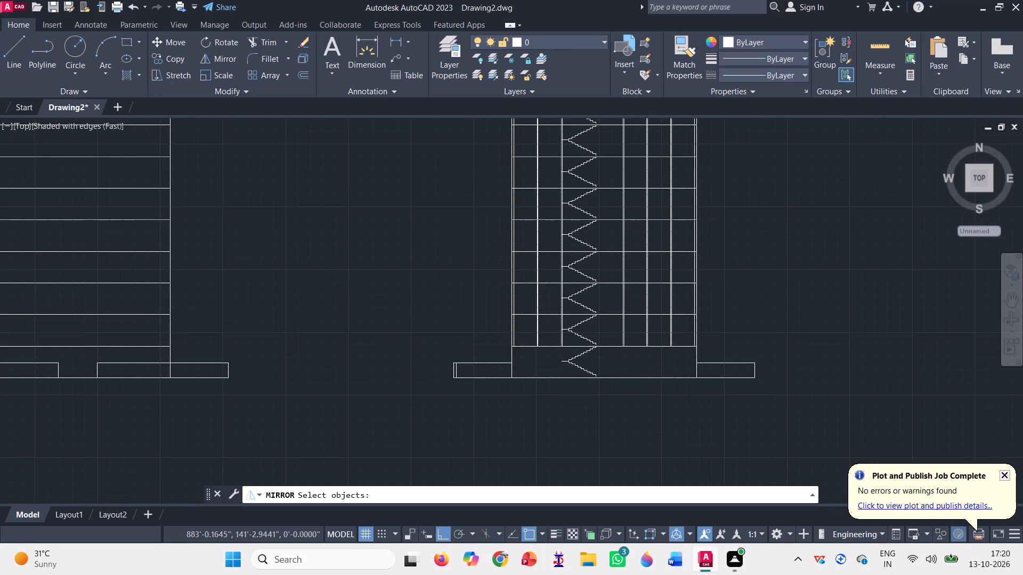
scroll(444, 348, "up", 1)
left_click(468, 392)
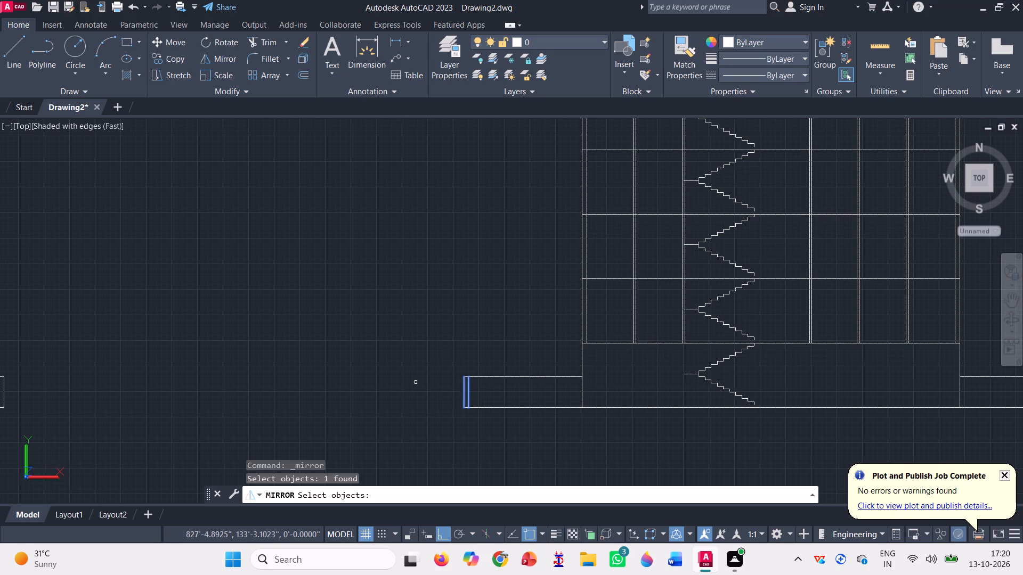
scroll(395, 368, "down", 2)
key("space")
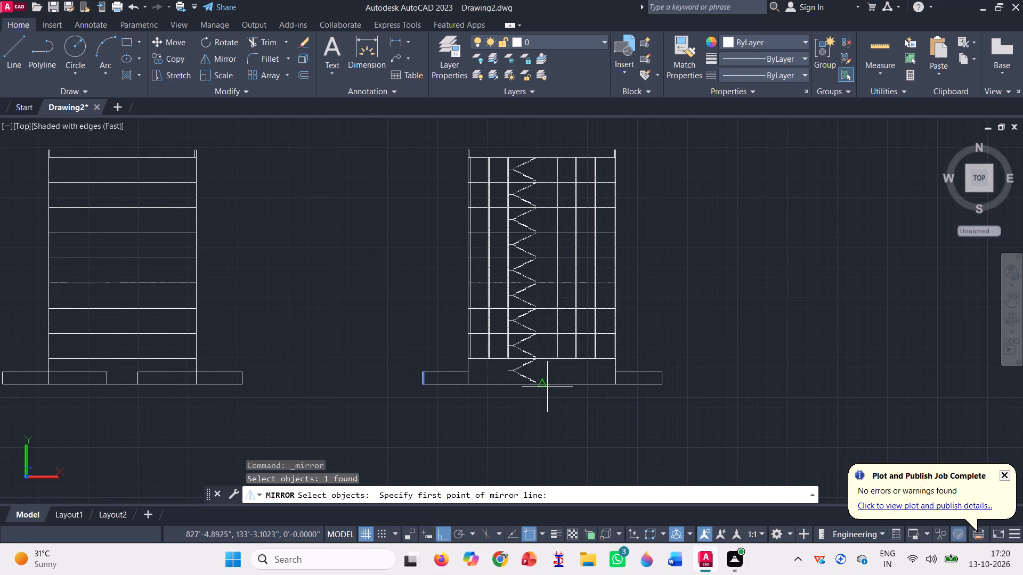
left_click(545, 383)
left_click(542, 431)
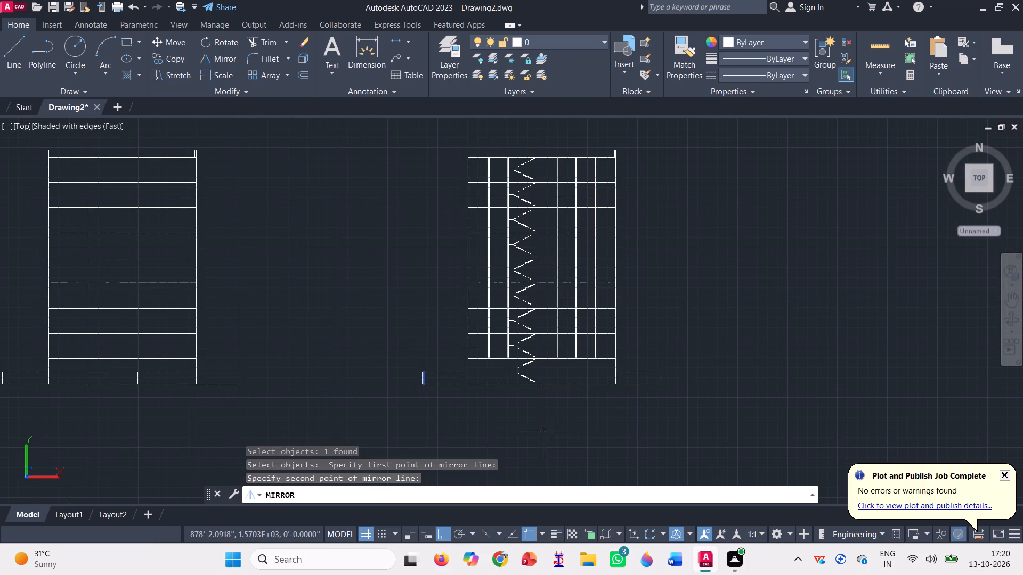
Examine the floor plans alongside the elevation and the building section.
scroll(529, 436, "down", 1)
scroll(644, 350, "up", 3)
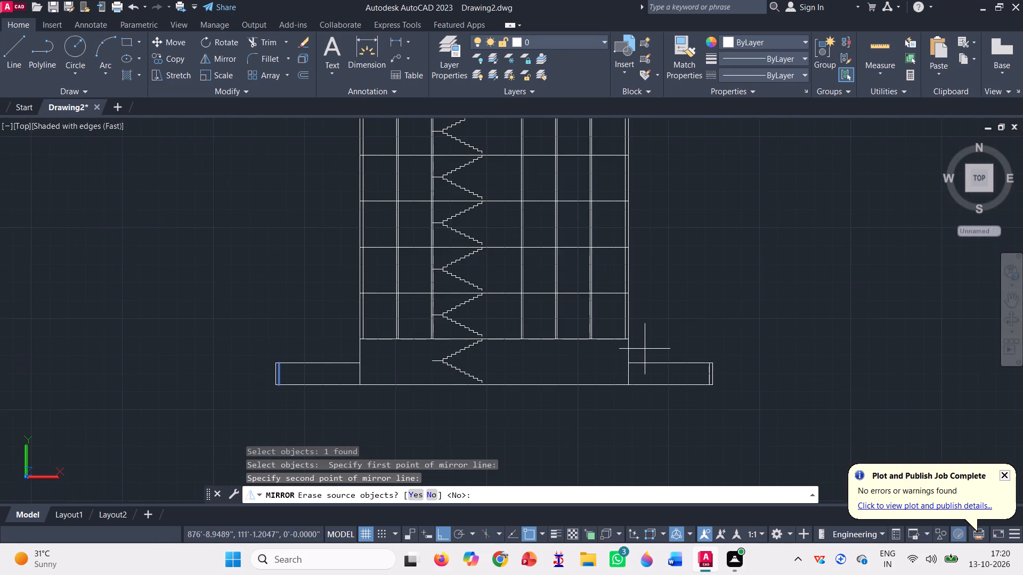
scroll(644, 367, "down", 2)
scroll(620, 264, "up", 2)
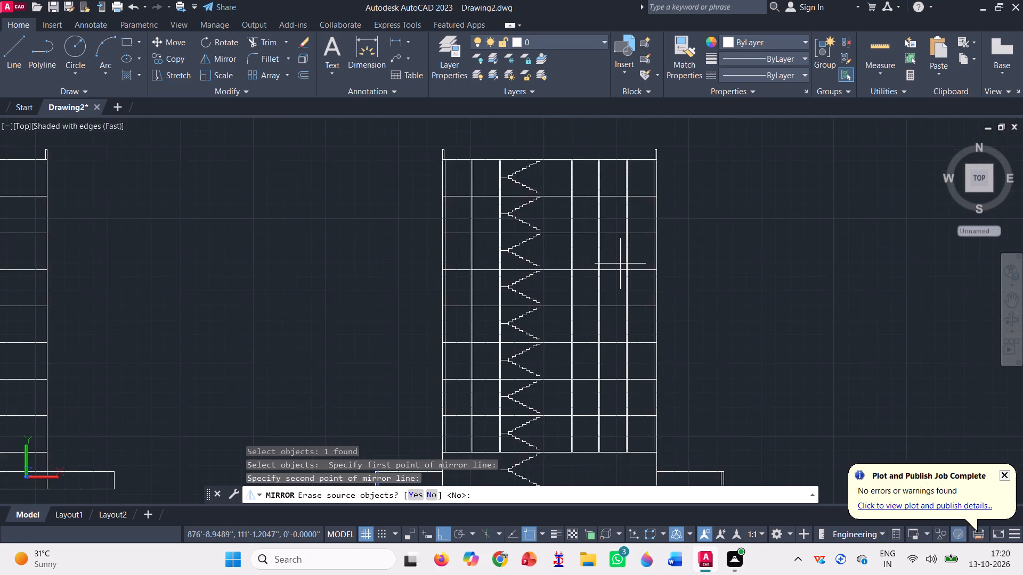
scroll(620, 263, "up", 2)
scroll(620, 263, "down", 2)
scroll(569, 354, "down", 1)
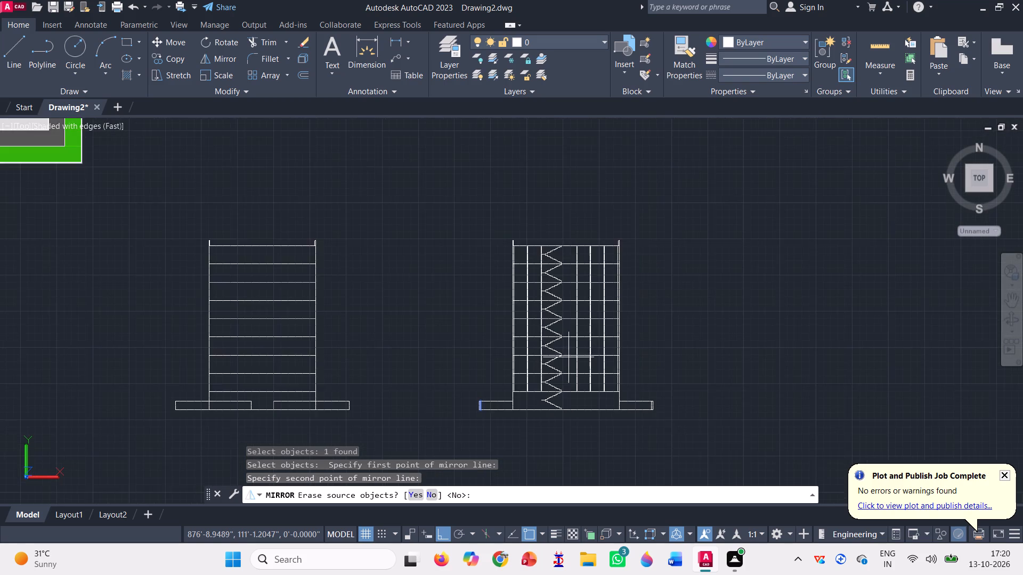
scroll(567, 357, "down", 2)
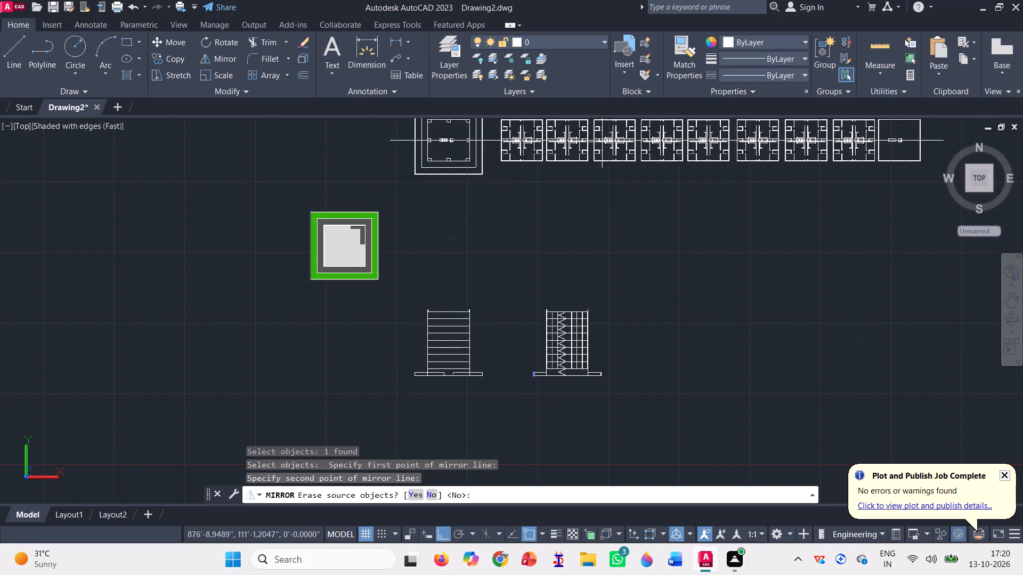
scroll(604, 124, "up", 1)
scroll(564, 157, "up", 2)
scroll(547, 184, "down", 2)
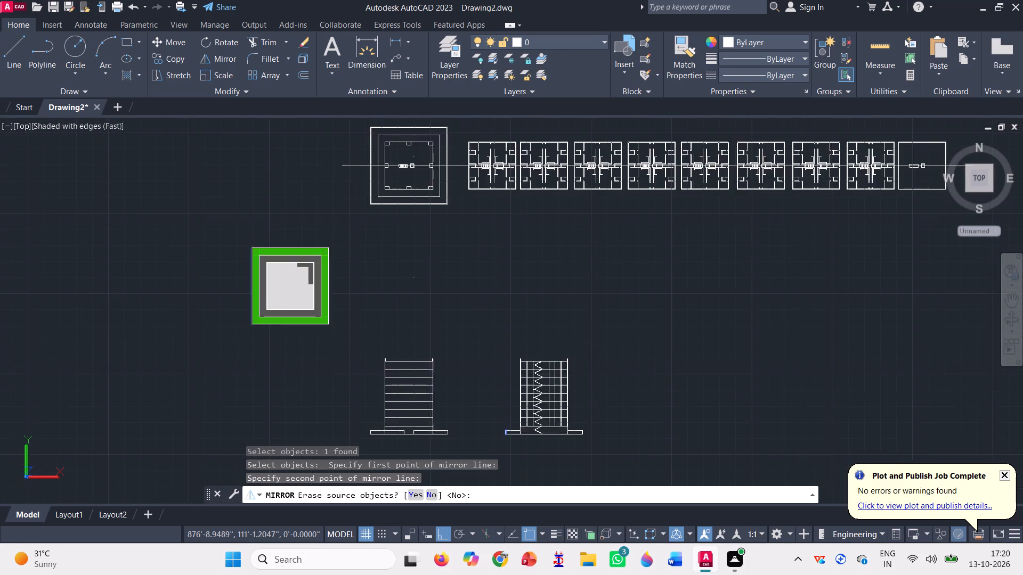
scroll(547, 184, "down", 1)
scroll(536, 294, "up", 3)
scroll(561, 419, "up", 1)
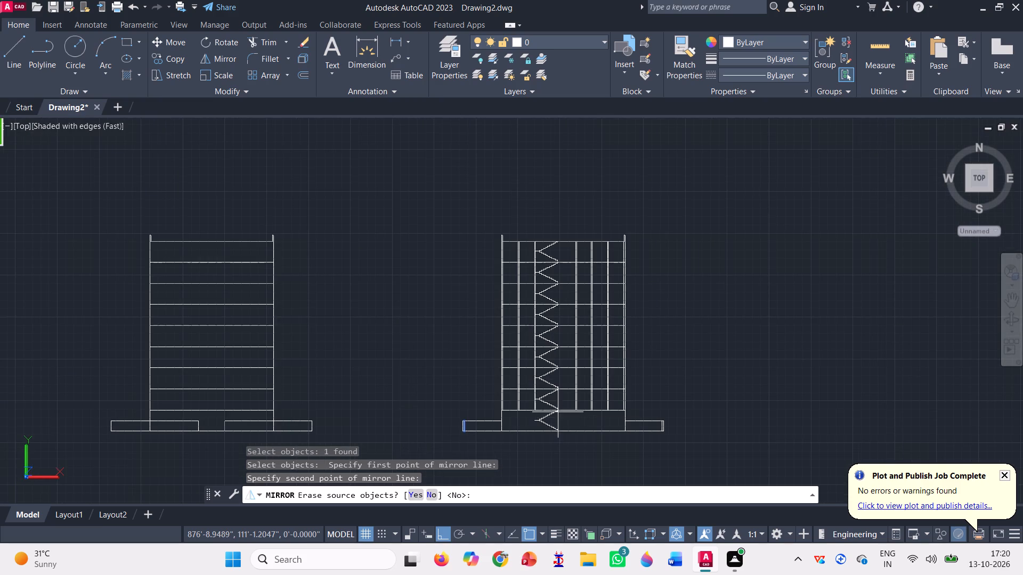
scroll(556, 409, "up", 1)
scroll(553, 405, "down", 1)
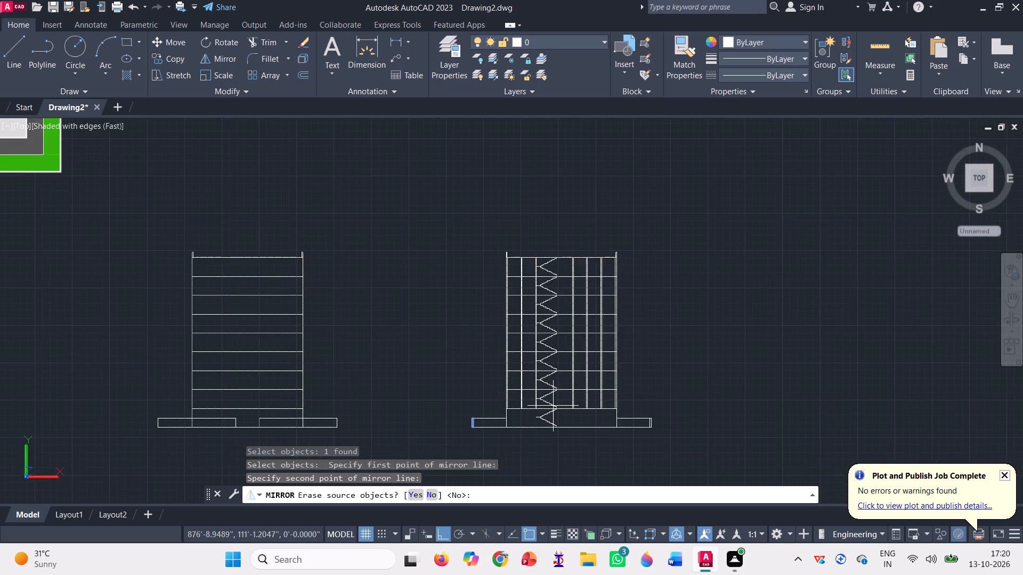
scroll(553, 405, "down", 3)
scroll(499, 286, "up", 3)
scroll(576, 142, "up", 1)
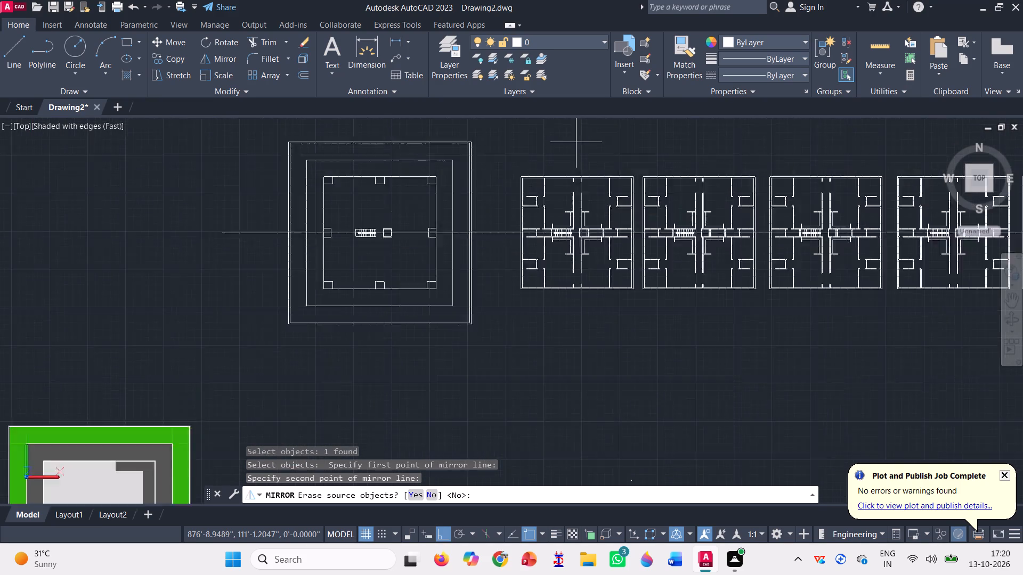
scroll(576, 142, "up", 1)
scroll(583, 255, "up", 1)
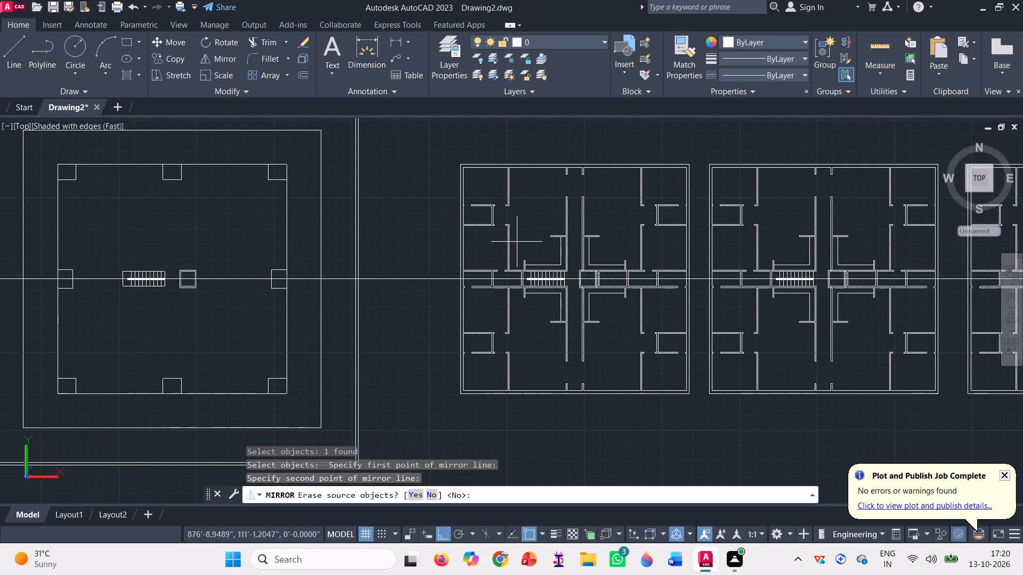
scroll(511, 205, "down", 4)
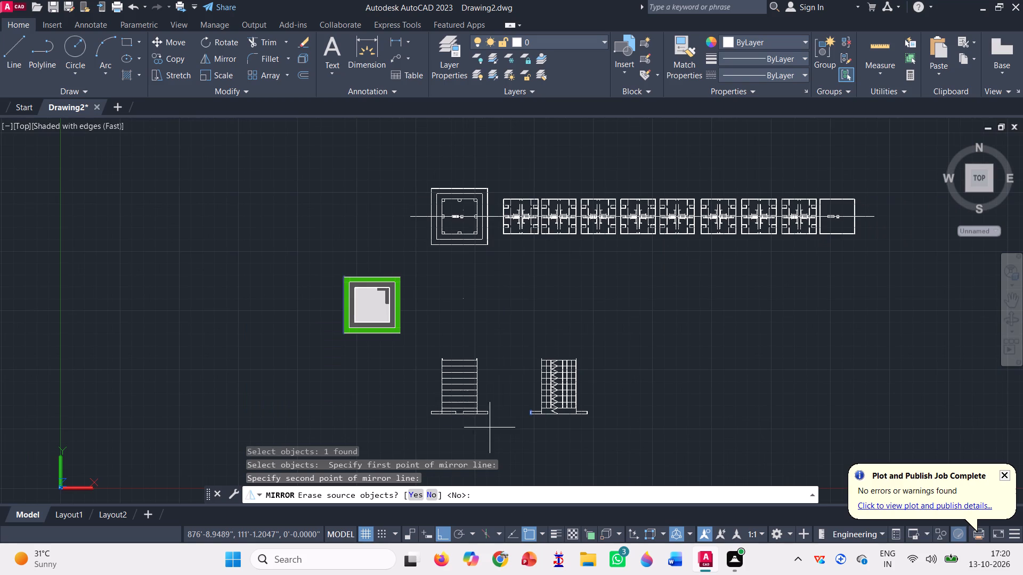
scroll(540, 396, "up", 5)
scroll(532, 387, "down", 1)
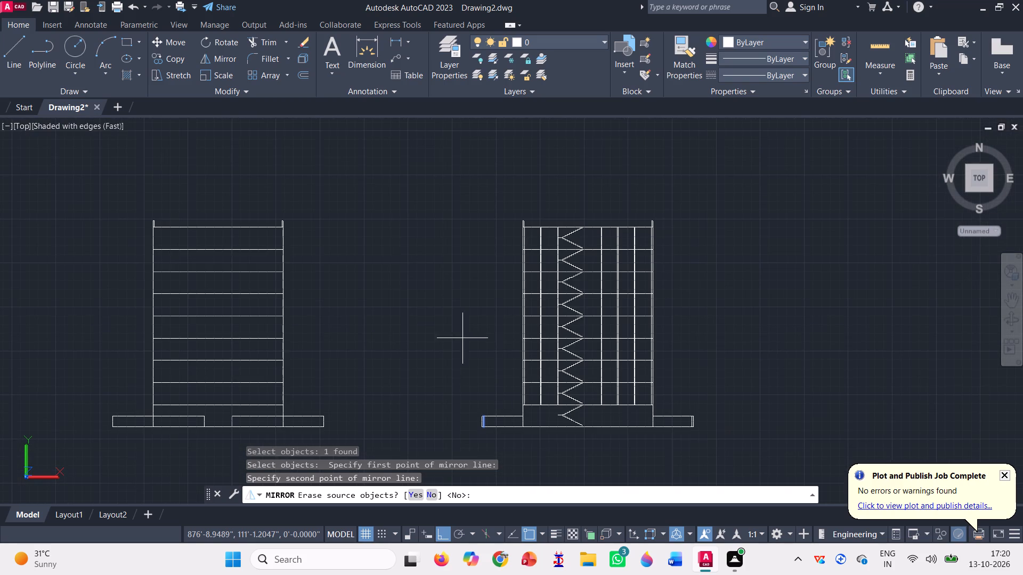
Draw a door outline 7' high and 3' wide on the section's lowest floor line, between the two interior walls beside the stair landings.
left_click(18, 44)
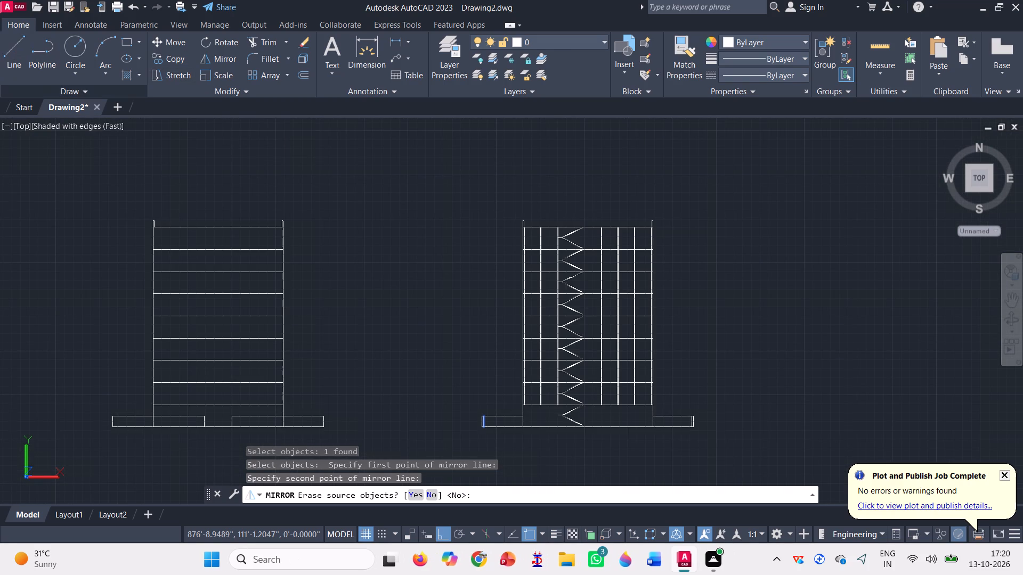
scroll(540, 371, "up", 2)
scroll(557, 454, "up", 2)
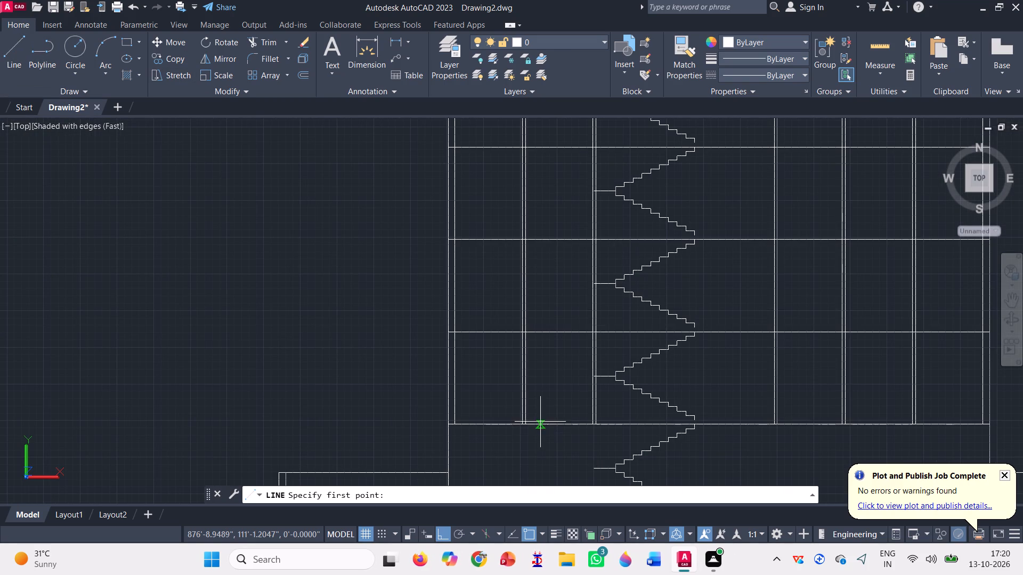
left_click(570, 421)
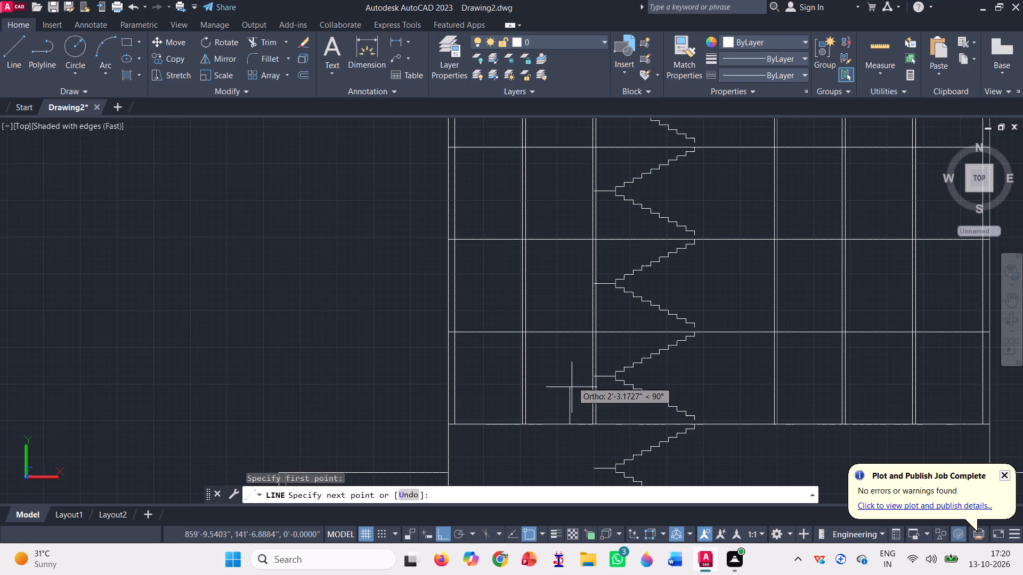
type("7'")
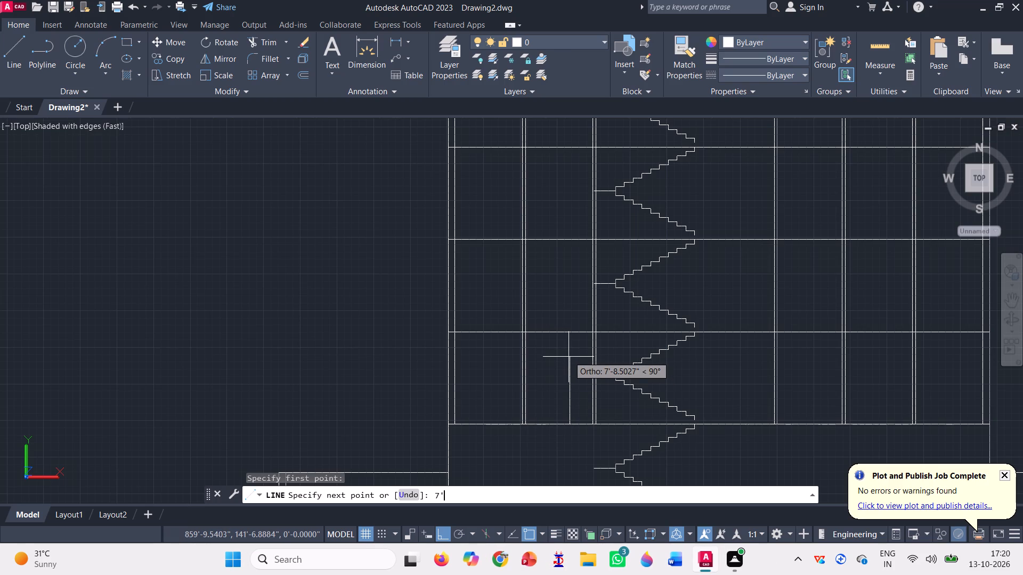
key("Return")
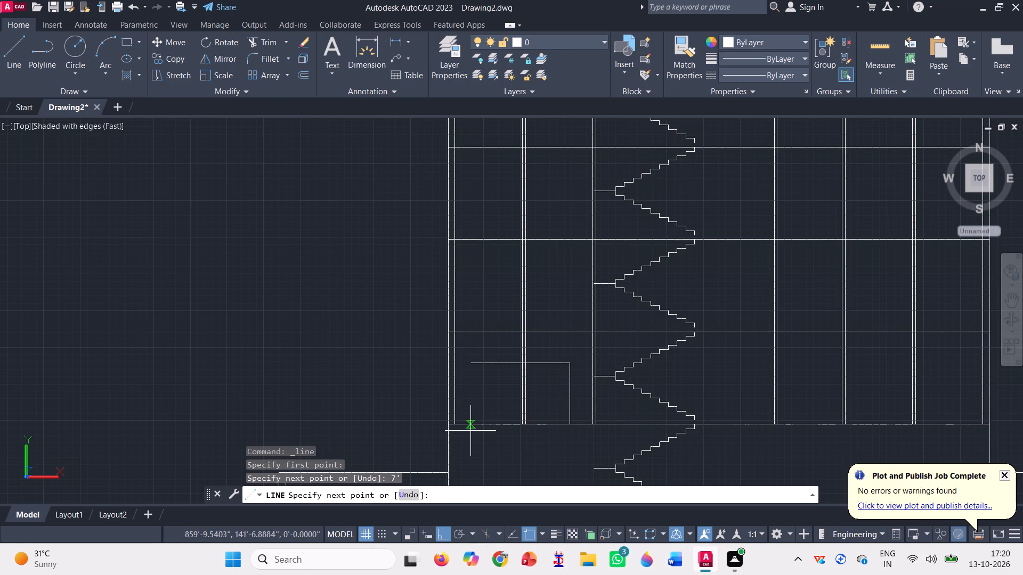
type("3'")
key("Return")
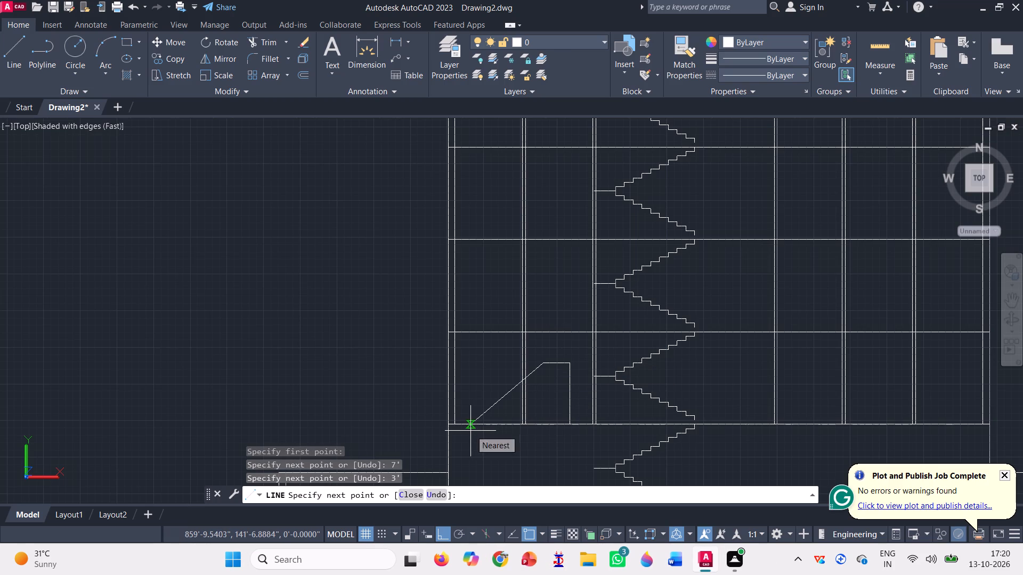
left_click(543, 424)
key("space")
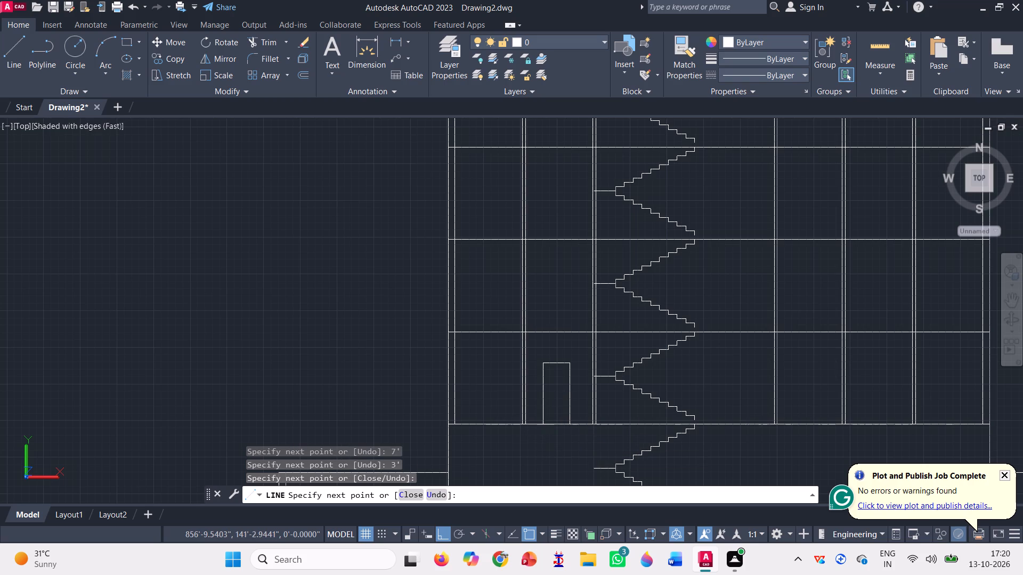
Join the door outline's three lines into a single polyline.
scroll(565, 382, "up", 2)
left_click(593, 411)
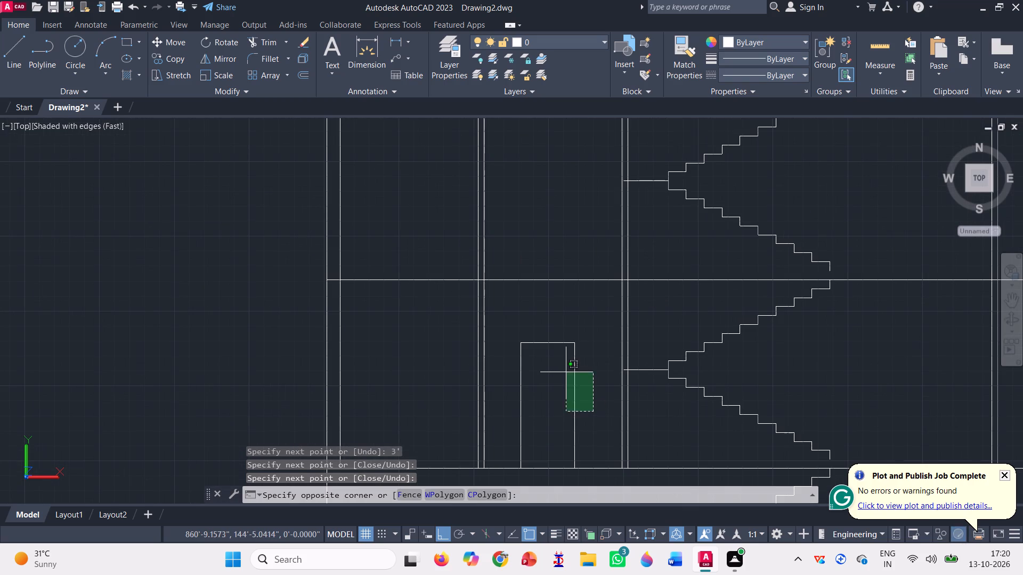
left_click(523, 330)
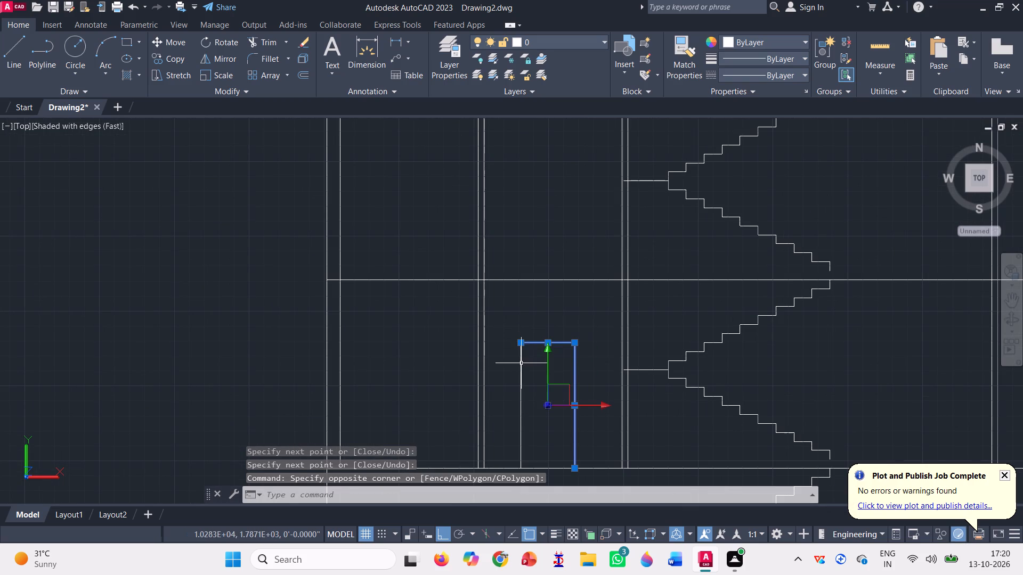
left_click(523, 369)
left_click(515, 388)
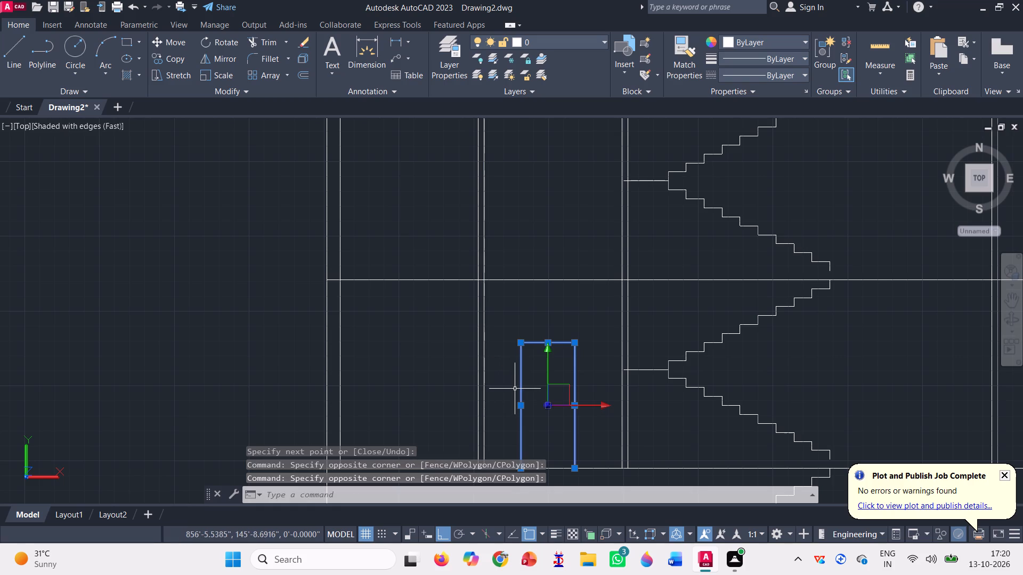
key("j")
key("Return")
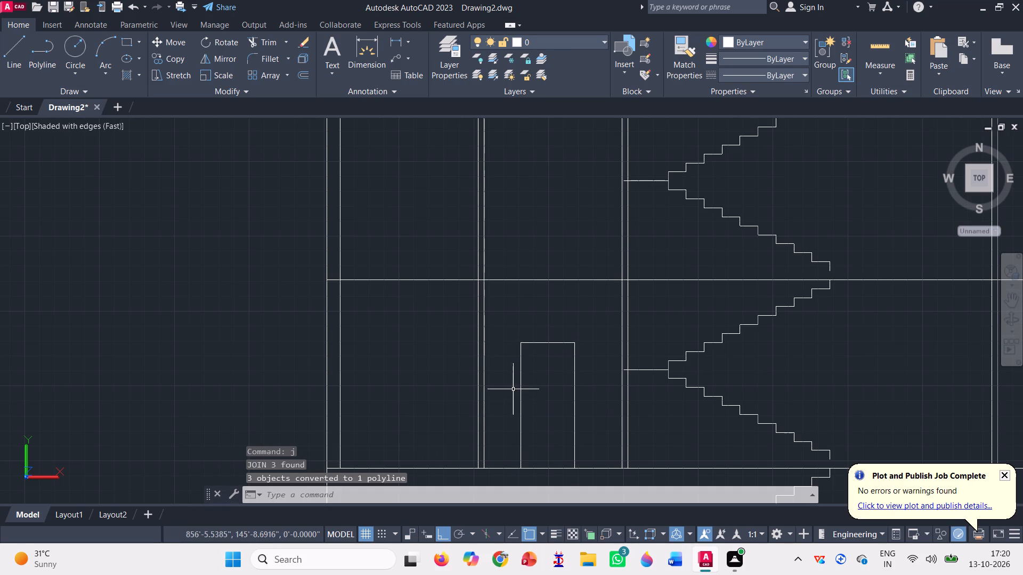
Draw a vertical construction line through the door outline's lower corner farther from the stairs.
scroll(512, 387, "down", 3)
key("z")
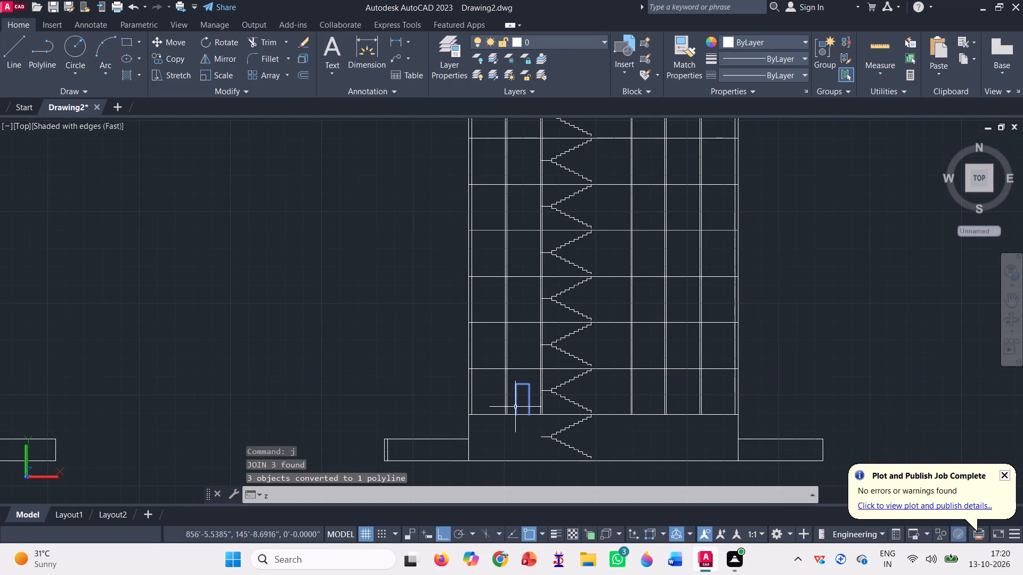
key("BackSpace")
type("xl")
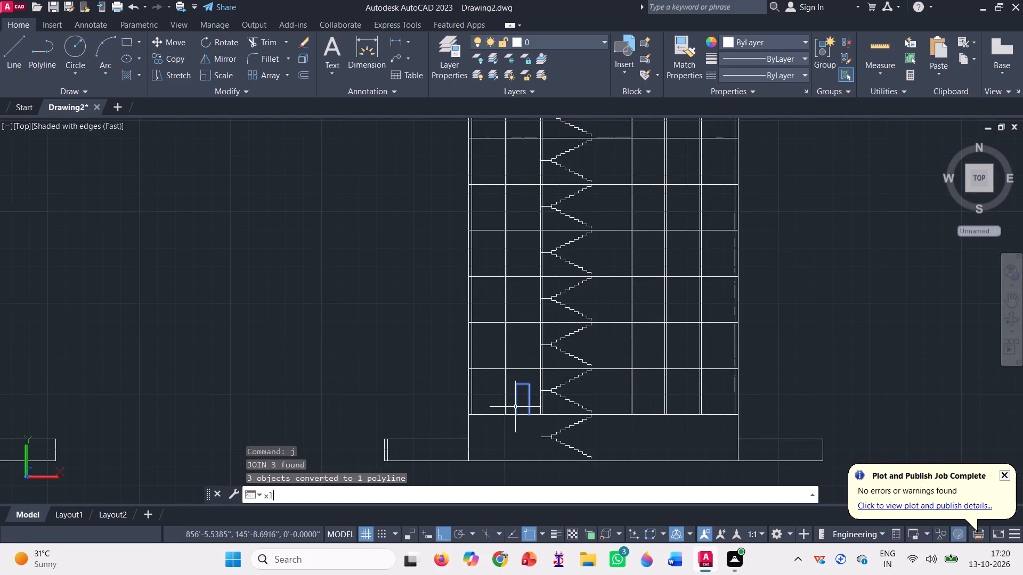
key("Return")
scroll(524, 413, "up", 2)
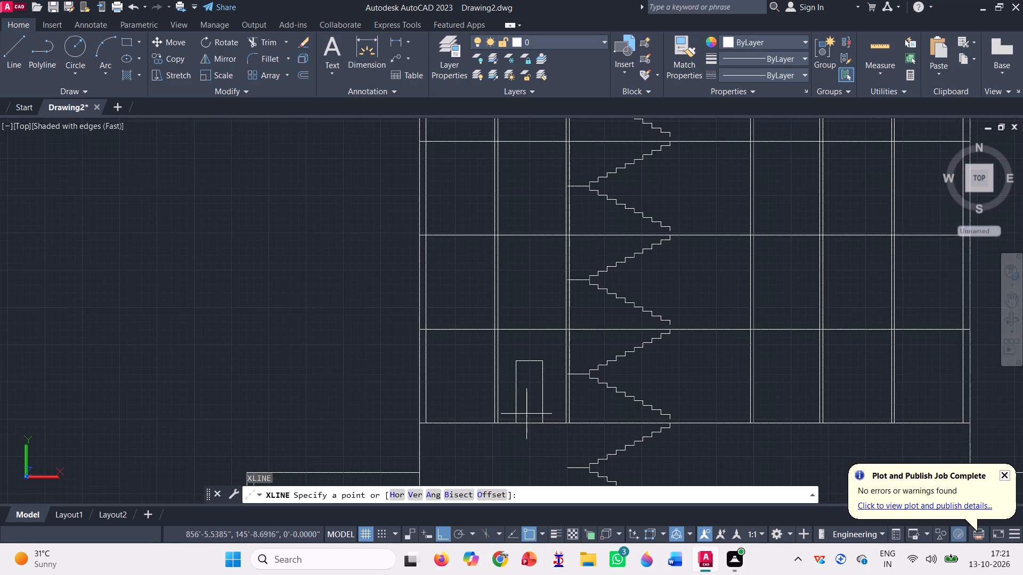
scroll(529, 418, "up", 2)
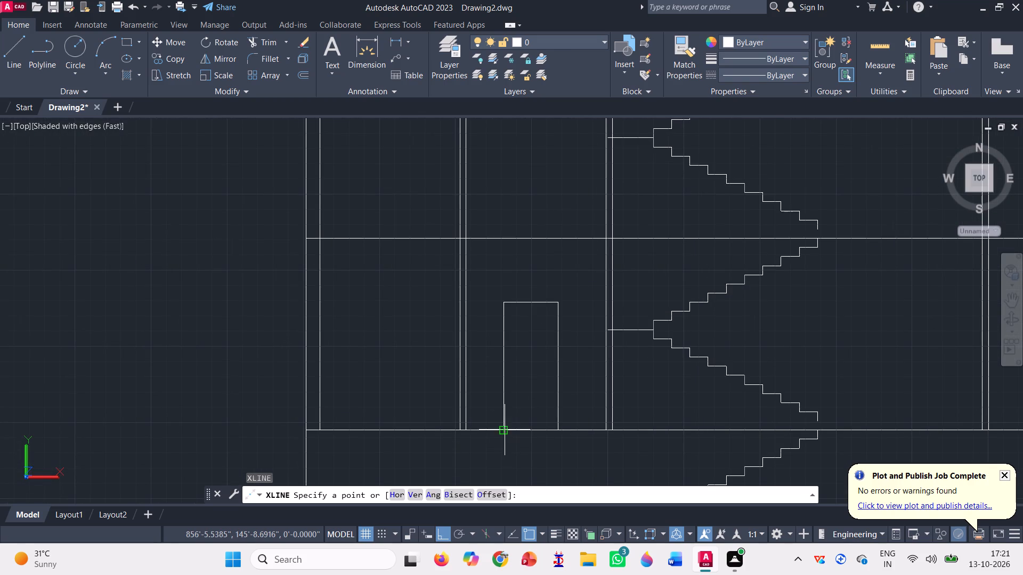
left_click(503, 426)
scroll(565, 326, "down", 2)
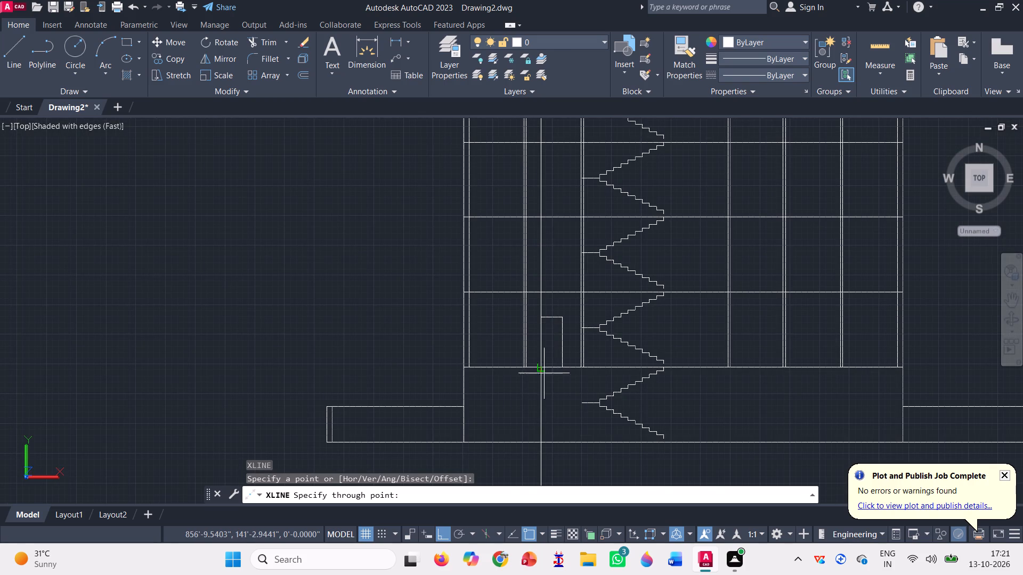
left_click(538, 466)
scroll(538, 467, "down", 1)
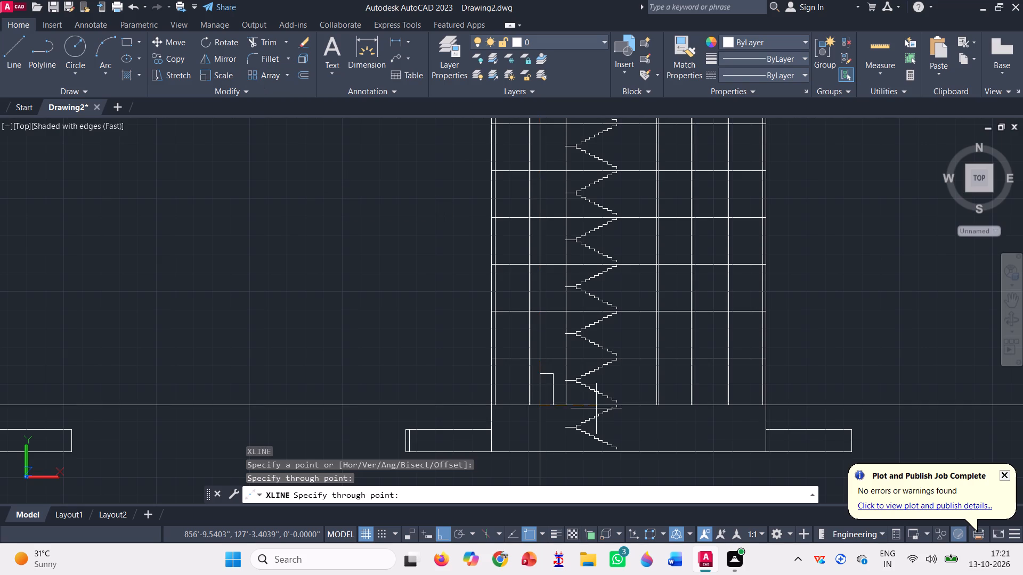
key("Escape")
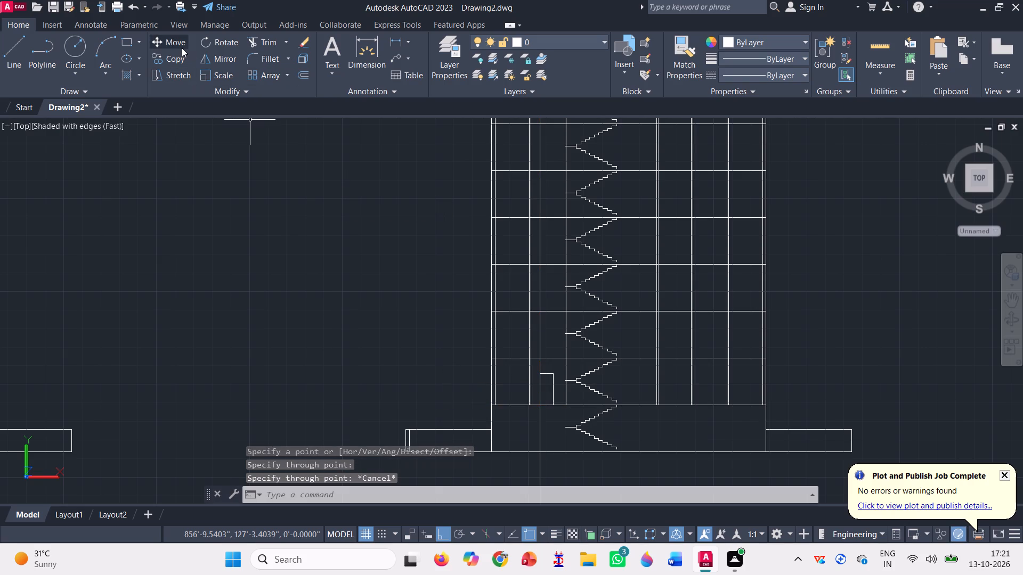
Copy the 3' by 7' door outline from its lower corner on the construction line up to the next two floor lines.
left_click(181, 59)
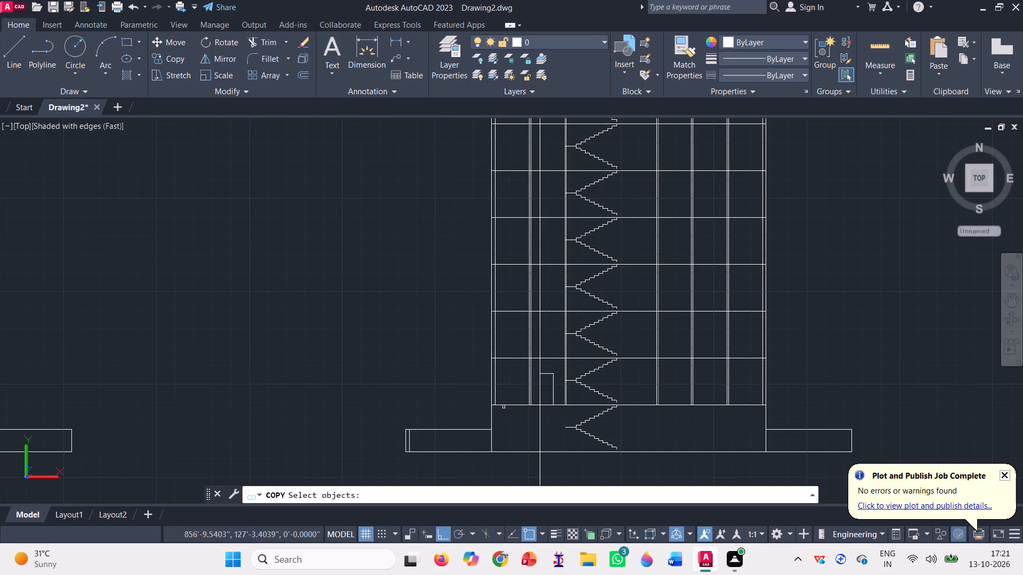
scroll(517, 397, "up", 2)
scroll(585, 368, "up", 2)
left_click(602, 392)
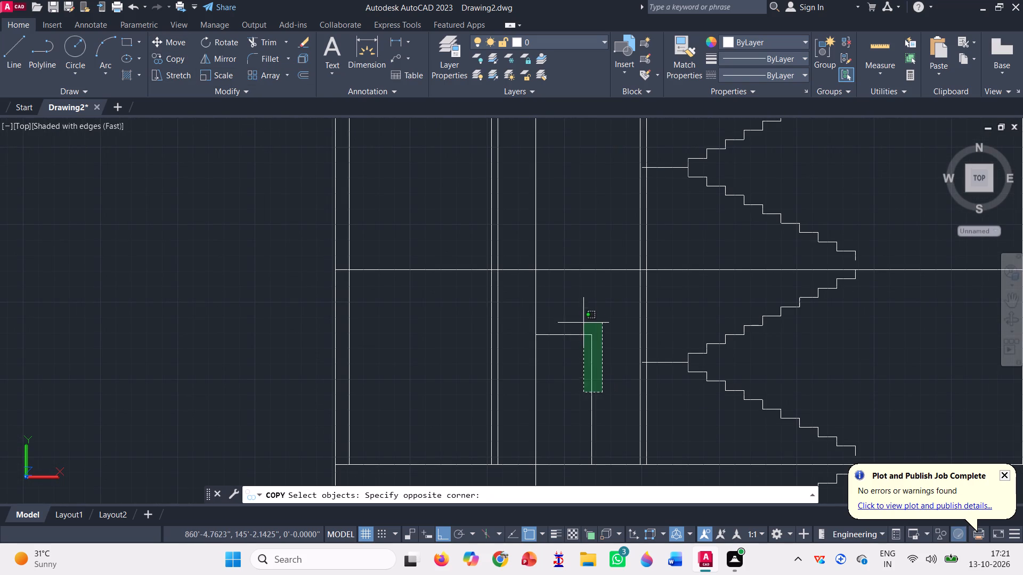
left_click(579, 305)
key("space")
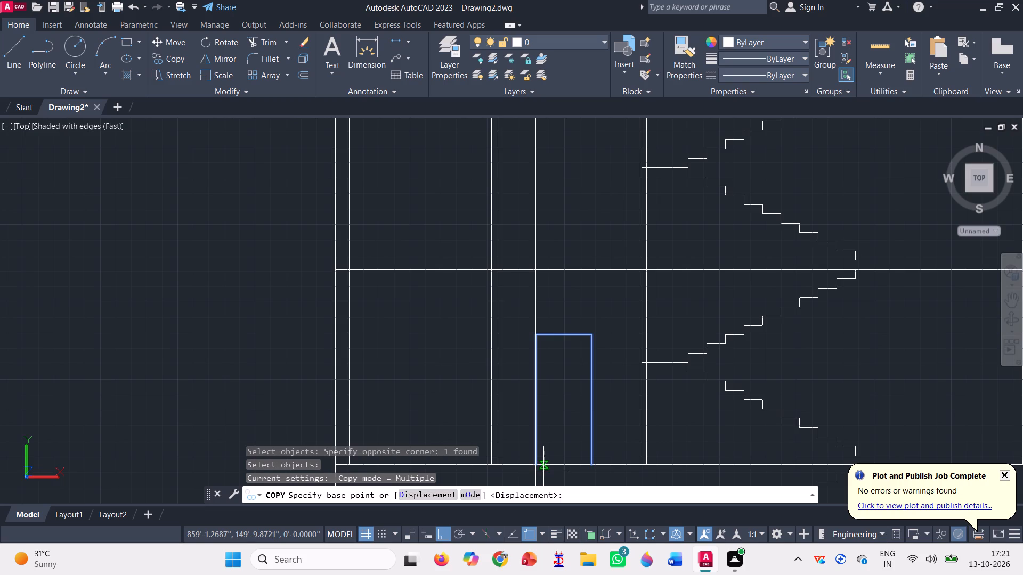
scroll(542, 465, "up", 2)
left_click_drag(526, 457, 526, 456)
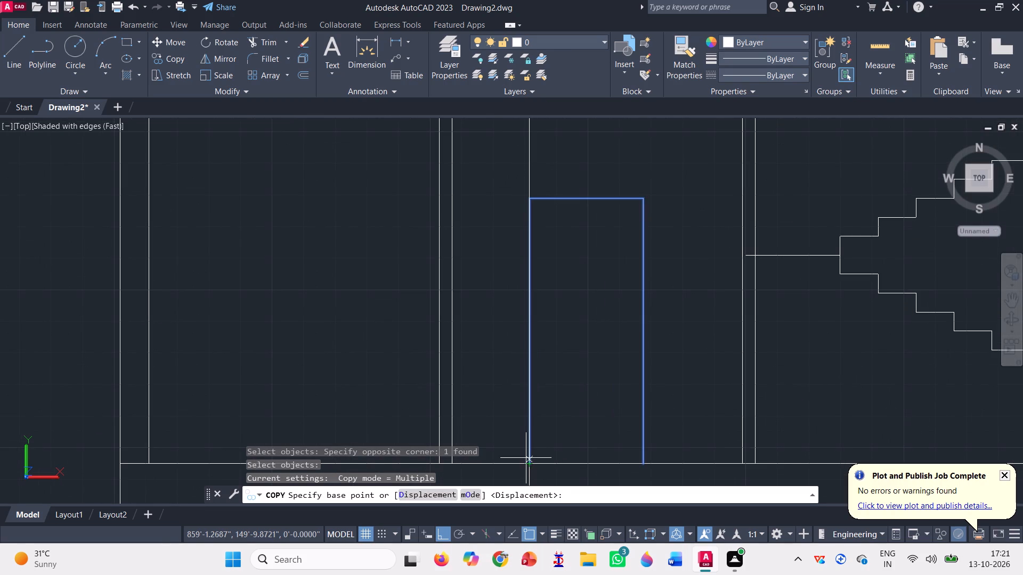
left_click_drag(526, 456, 531, 459)
scroll(535, 463, "down", 3)
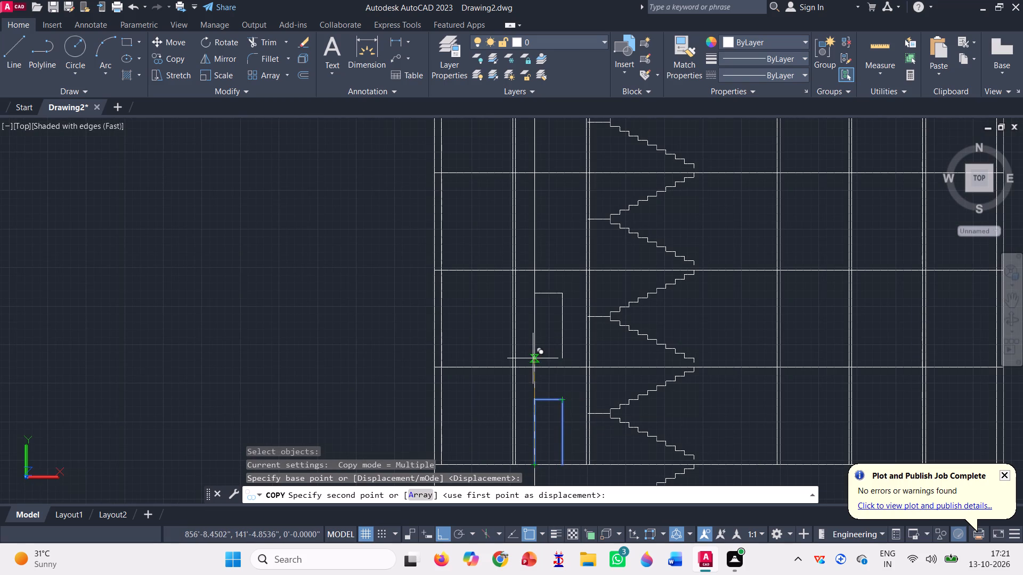
scroll(527, 354, "up", 2)
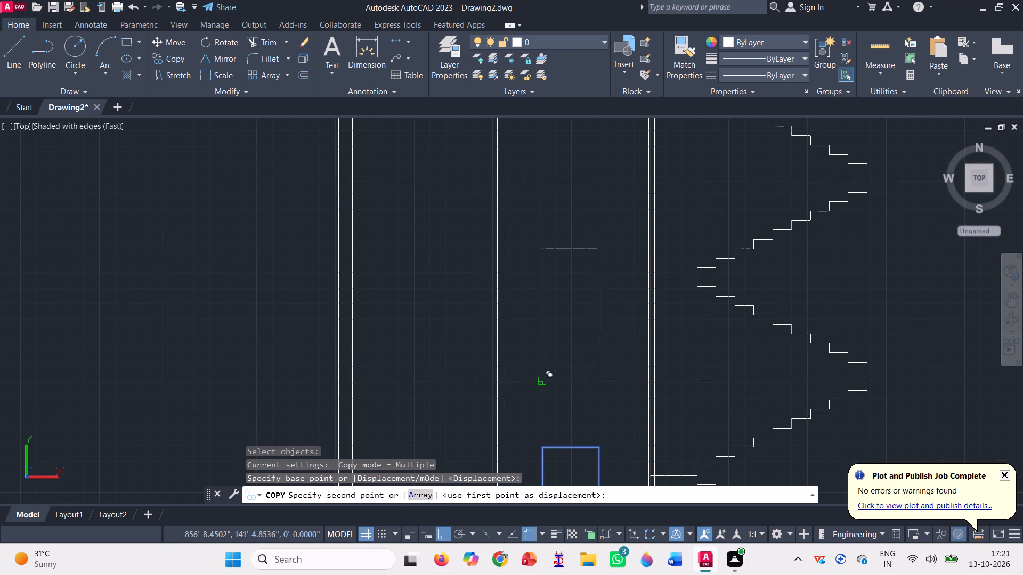
left_click(539, 379)
scroll(535, 416, "down", 1)
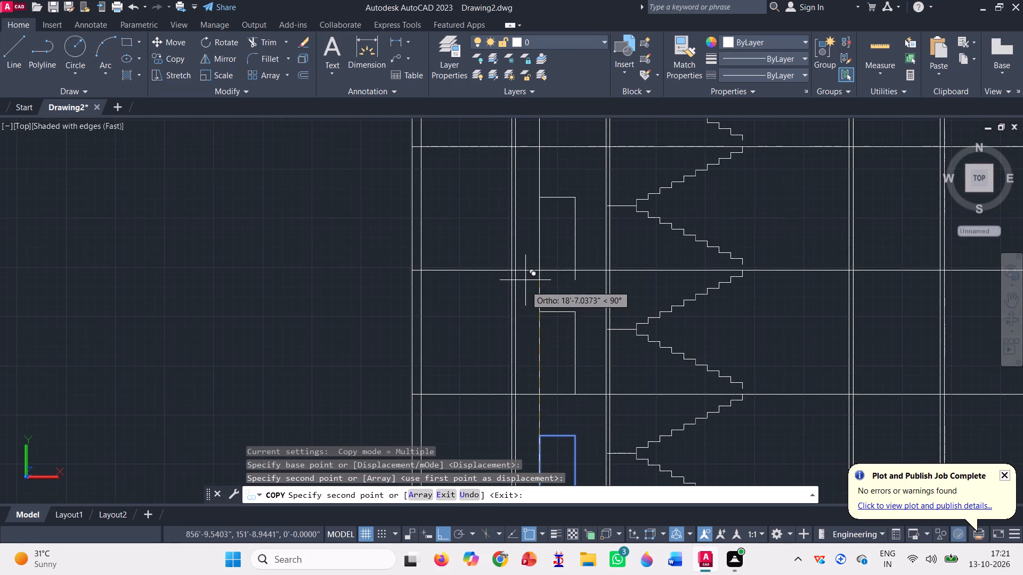
scroll(525, 277, "up", 2)
left_click(553, 260)
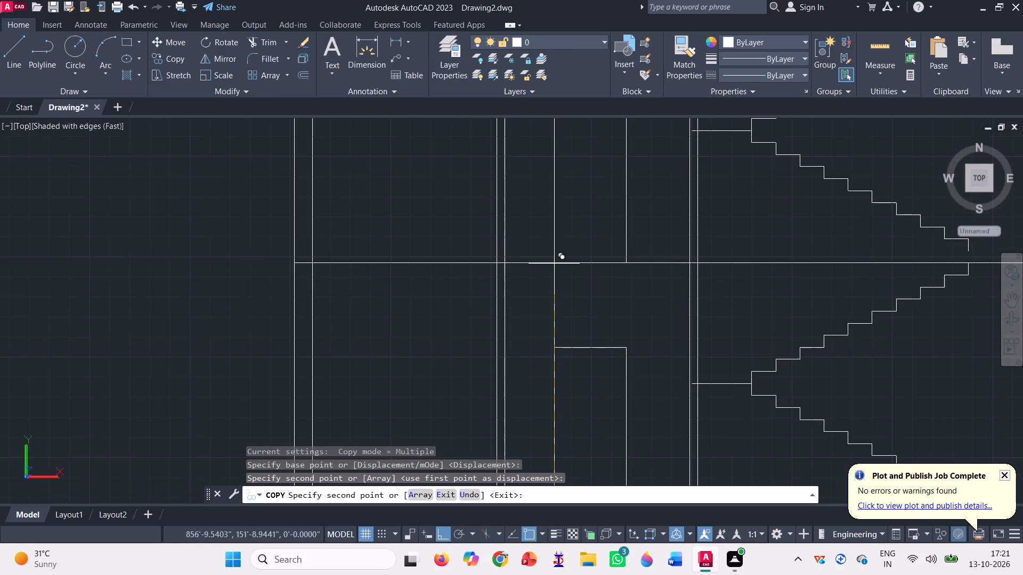
Place two more copies of the door outline on the third and fourth floor lines above the original door.
scroll(469, 368, "down", 4)
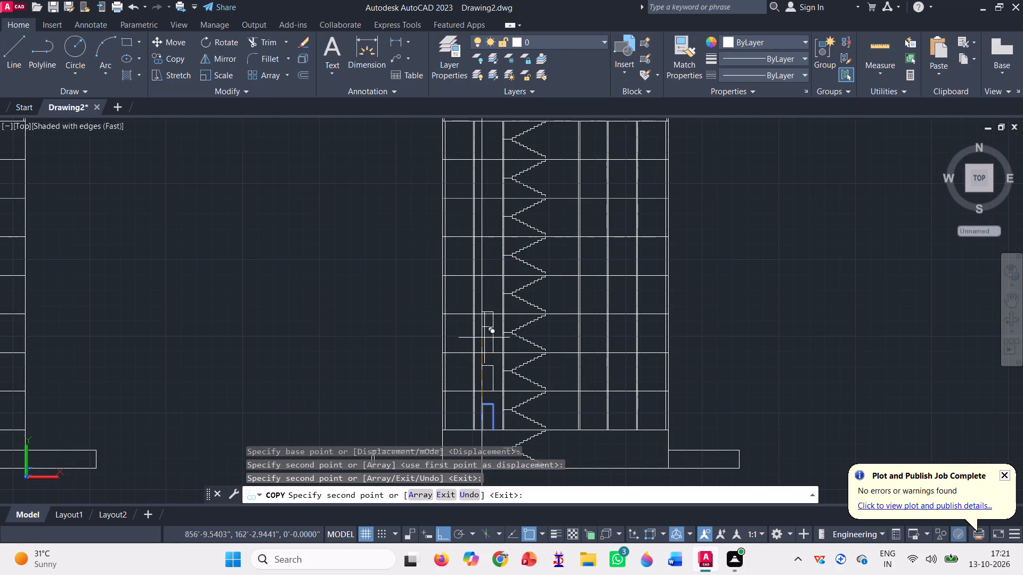
scroll(481, 307, "up", 4)
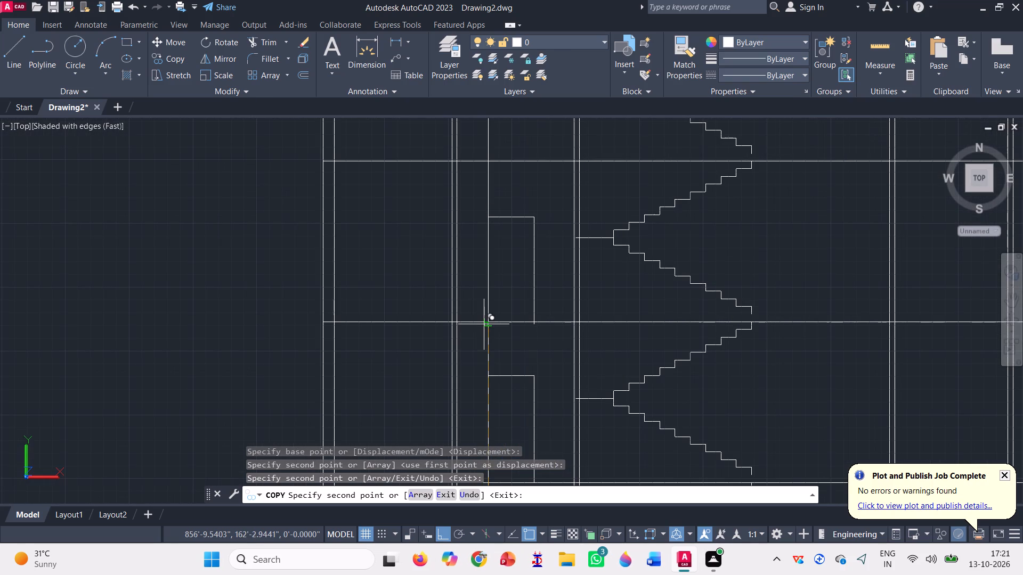
left_click(489, 322)
scroll(464, 378, "down", 1)
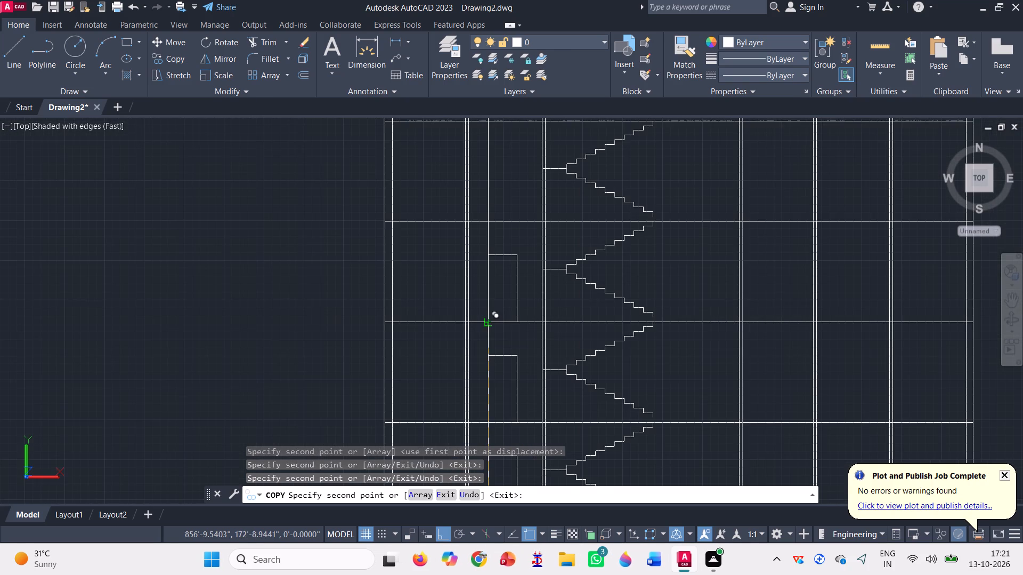
scroll(510, 186, "up", 2)
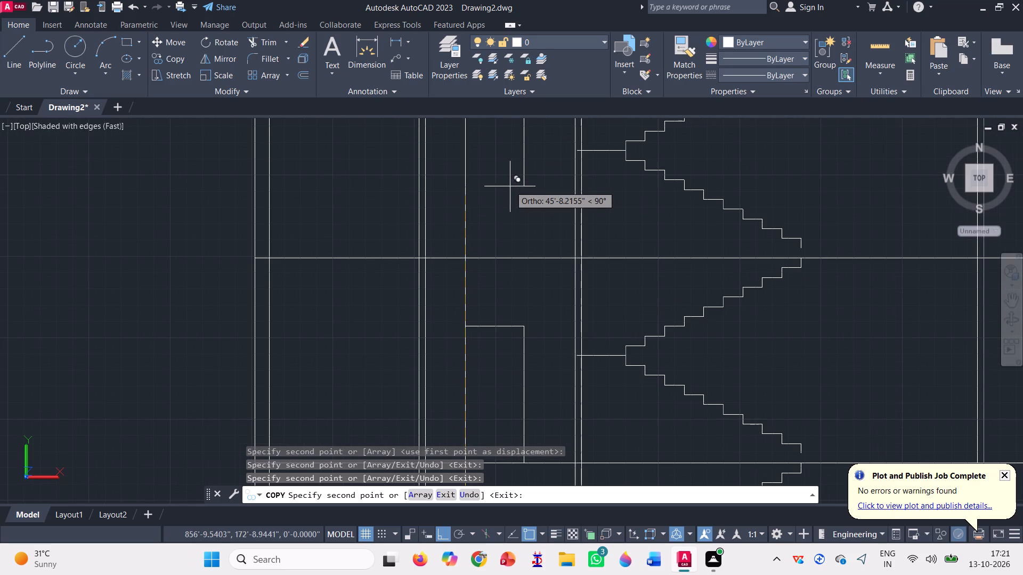
left_click(466, 259)
Place door outline copies on the remaining three storeys, up to the top storey, and end the Copy command.
scroll(458, 321, "down", 4)
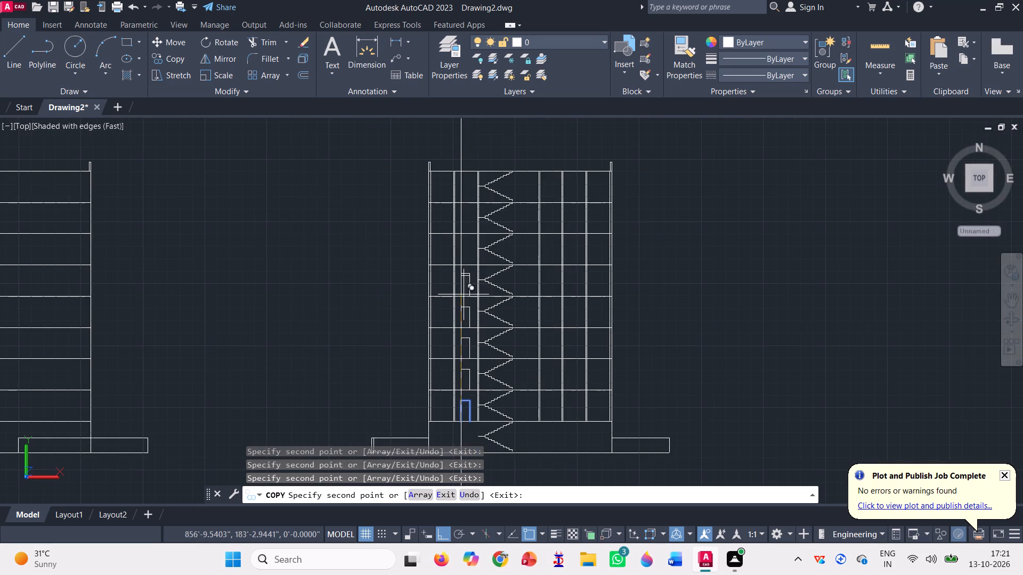
scroll(465, 214, "up", 2)
scroll(457, 301, "up", 1)
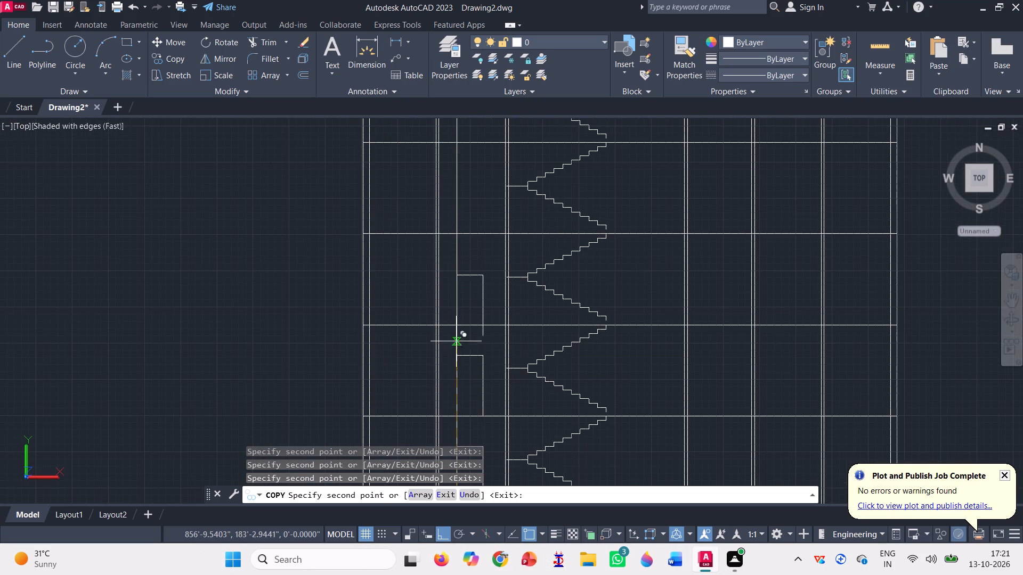
left_click(457, 324)
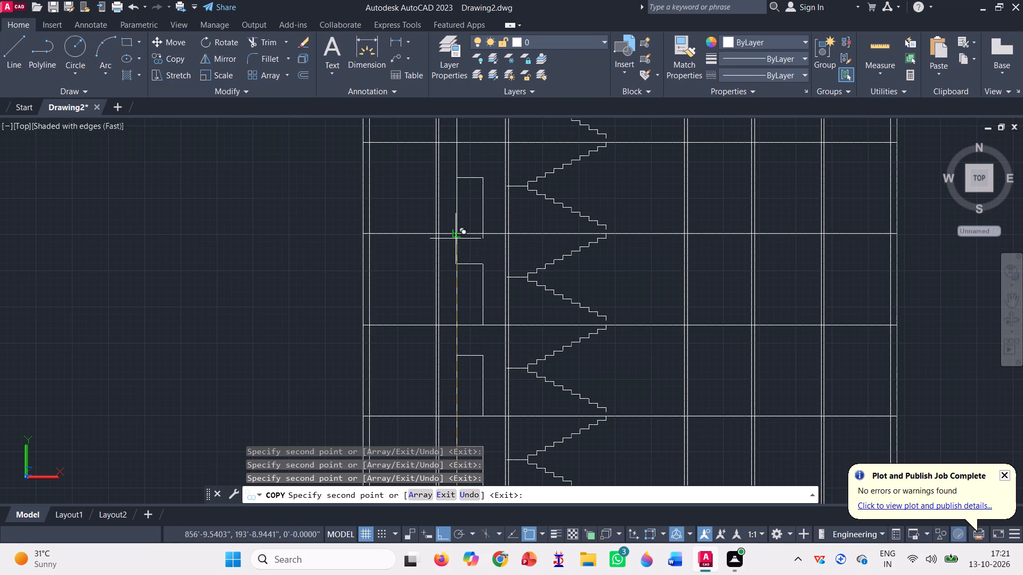
left_click(455, 233)
scroll(409, 322, "down", 1)
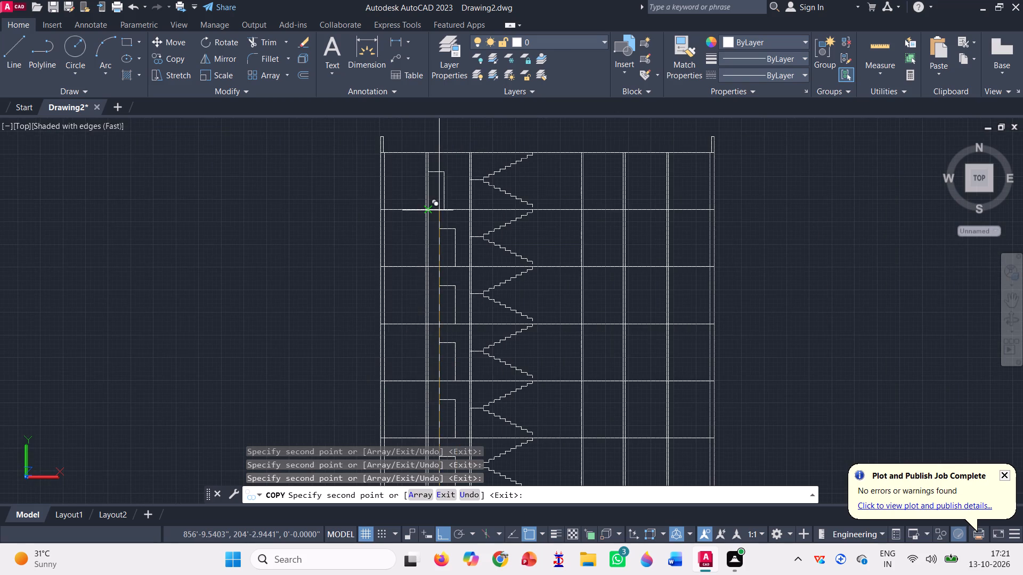
scroll(429, 207, "up", 2)
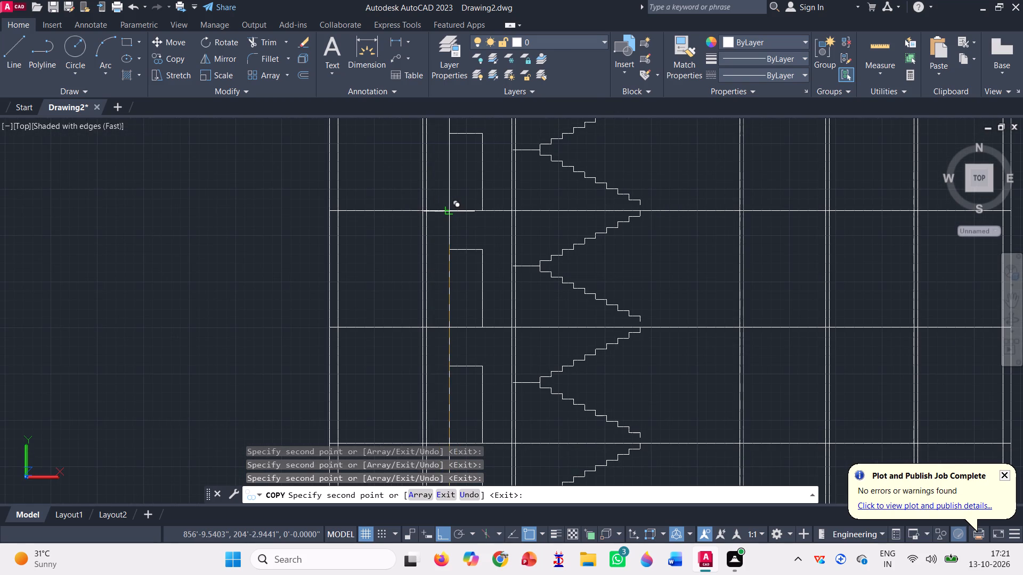
left_click(450, 209)
scroll(456, 252, "down", 2)
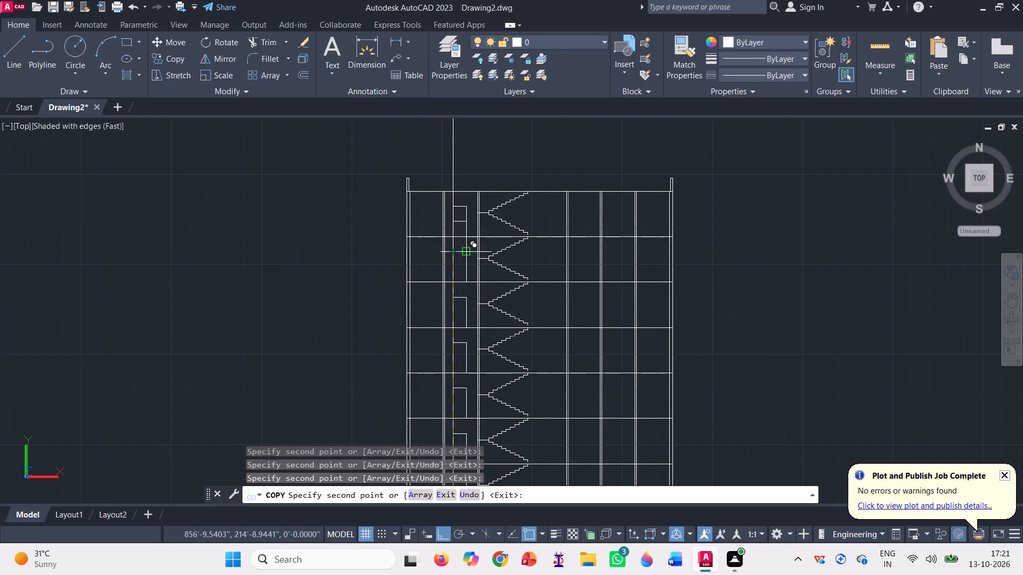
key("space")
Delete the vertical construction line running along the column of doors.
scroll(456, 170, "down", 1)
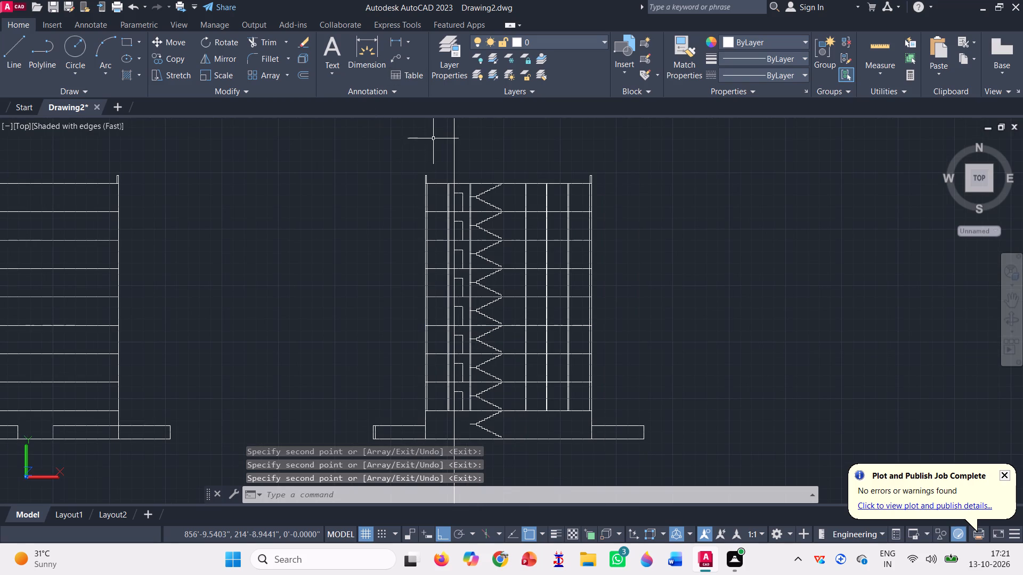
left_click(456, 146)
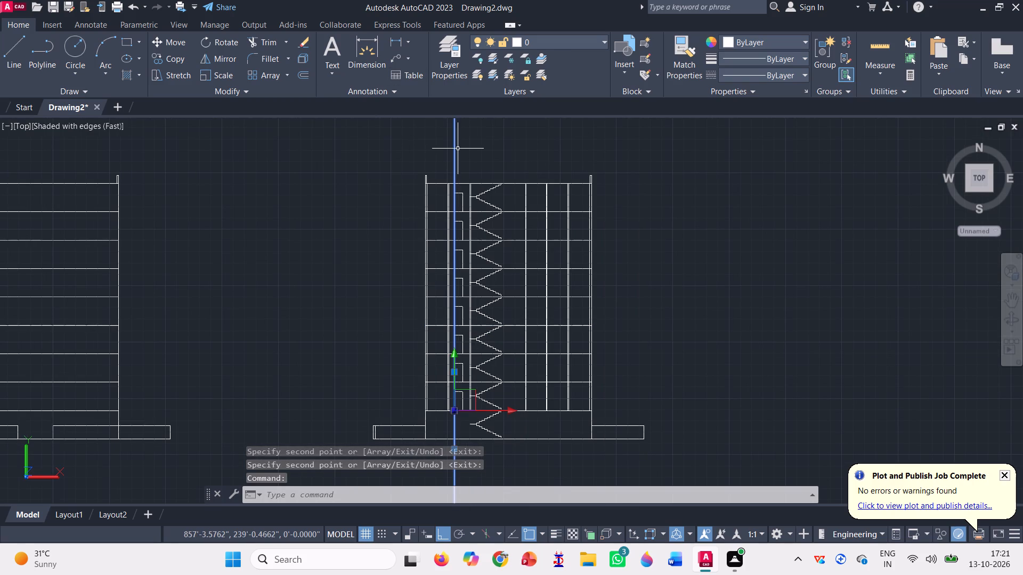
key("Delete")
Draw a vertical construction line through the stair-side jamb of the corridor-wall door opening in the floor plan directly above the section.
scroll(527, 187, "down", 1)
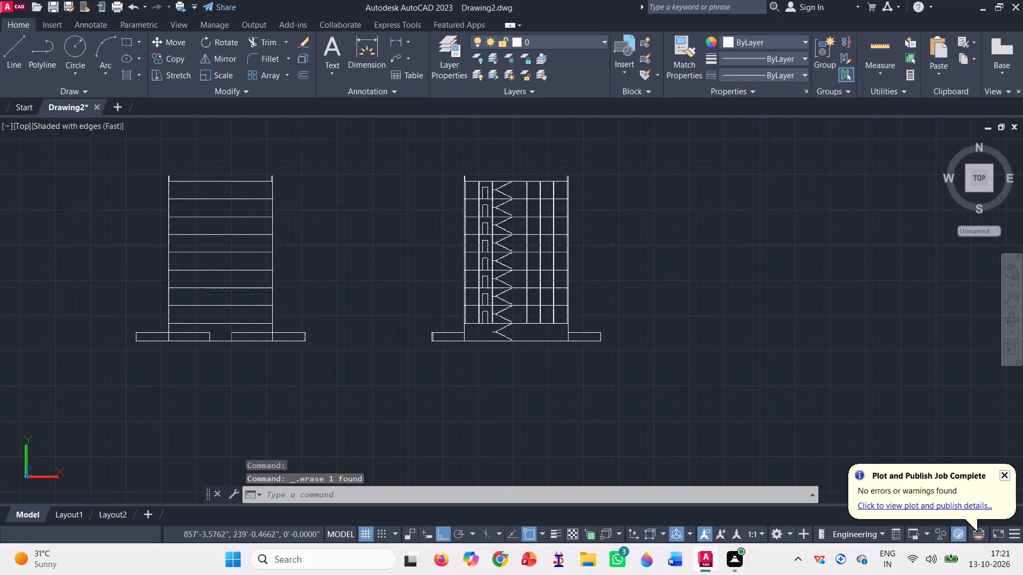
scroll(522, 272, "down", 3)
scroll(534, 149, "up", 3)
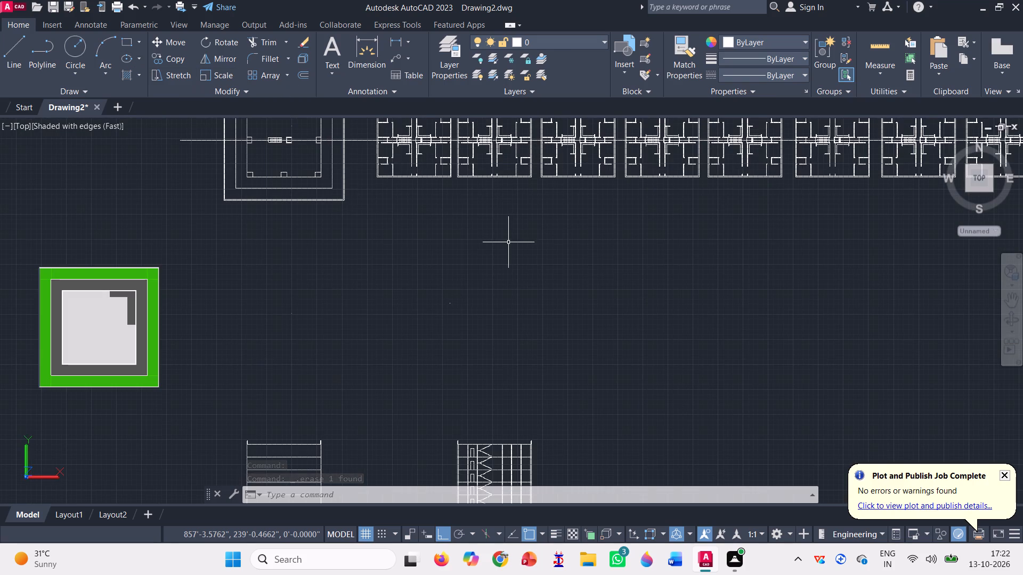
type("xl")
key("Return")
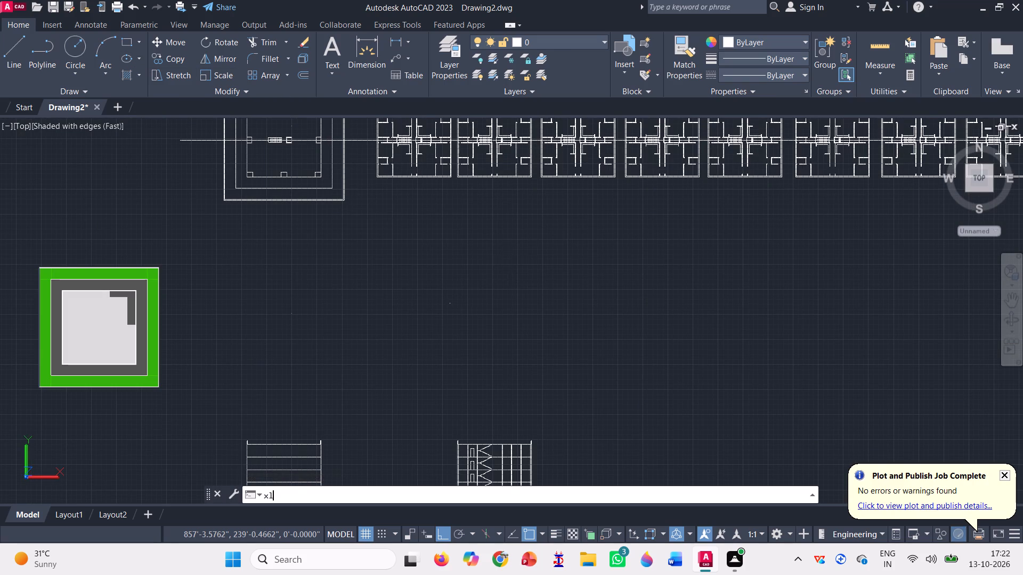
scroll(534, 121, "up", 2)
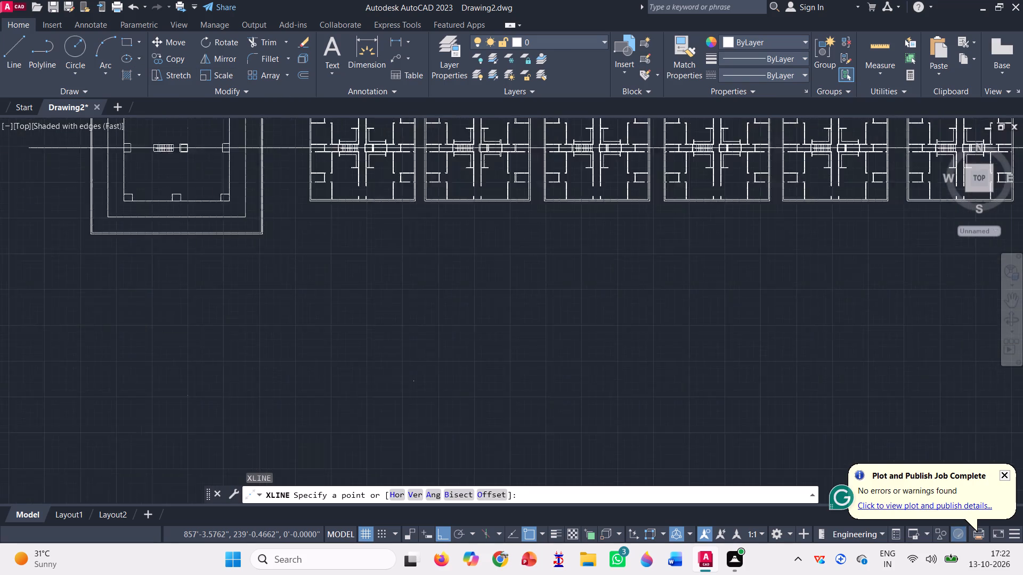
scroll(515, 136, "up", 3)
scroll(484, 192, "up", 2)
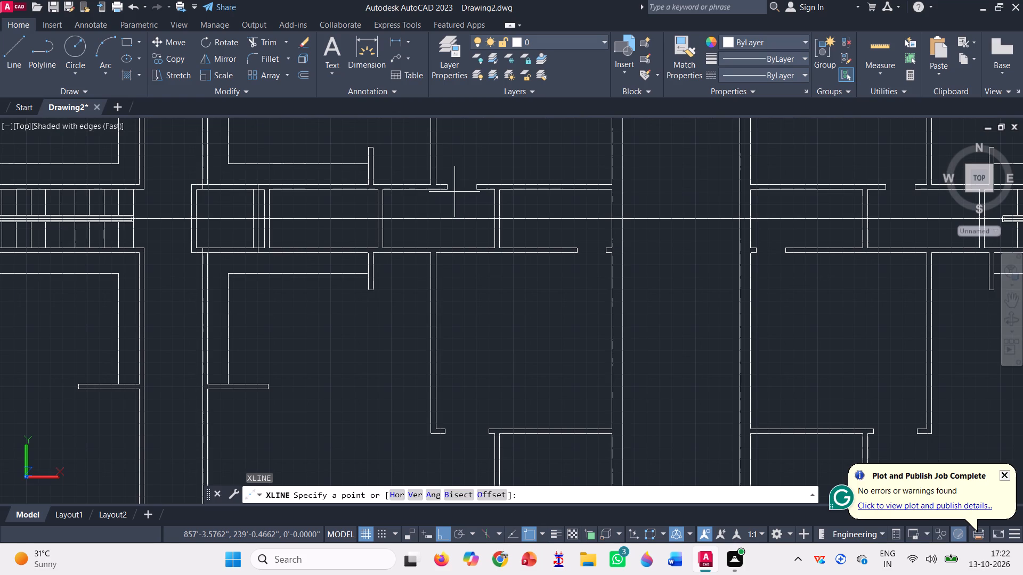
left_click(448, 186)
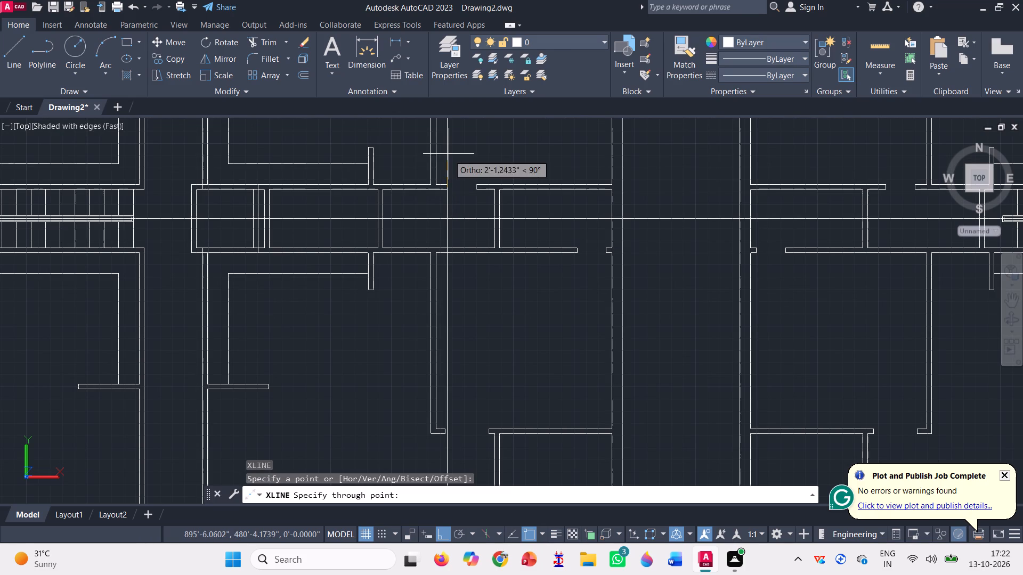
left_click(449, 146)
scroll(448, 165, "down", 6)
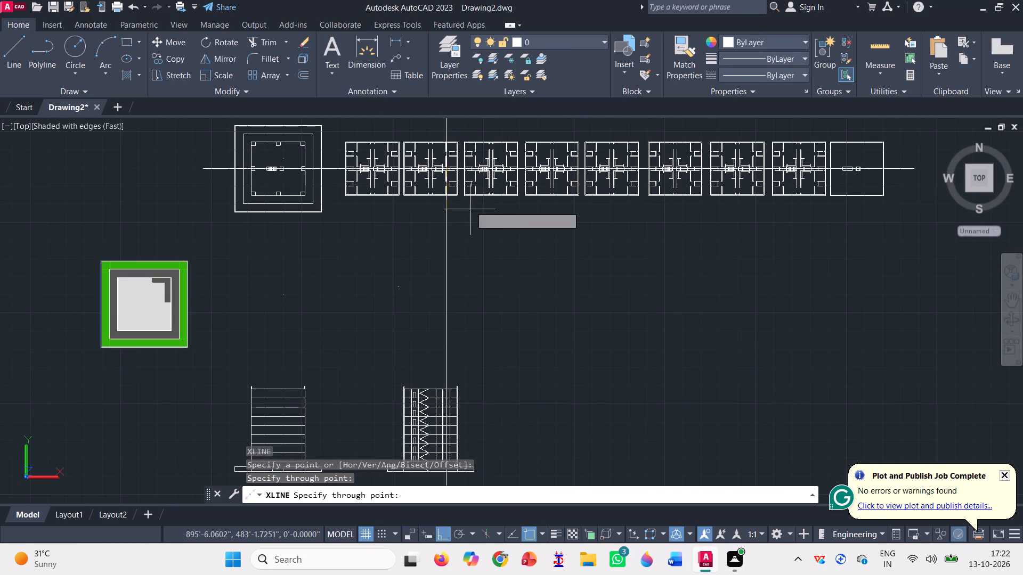
key("space")
scroll(466, 245, "down", 1)
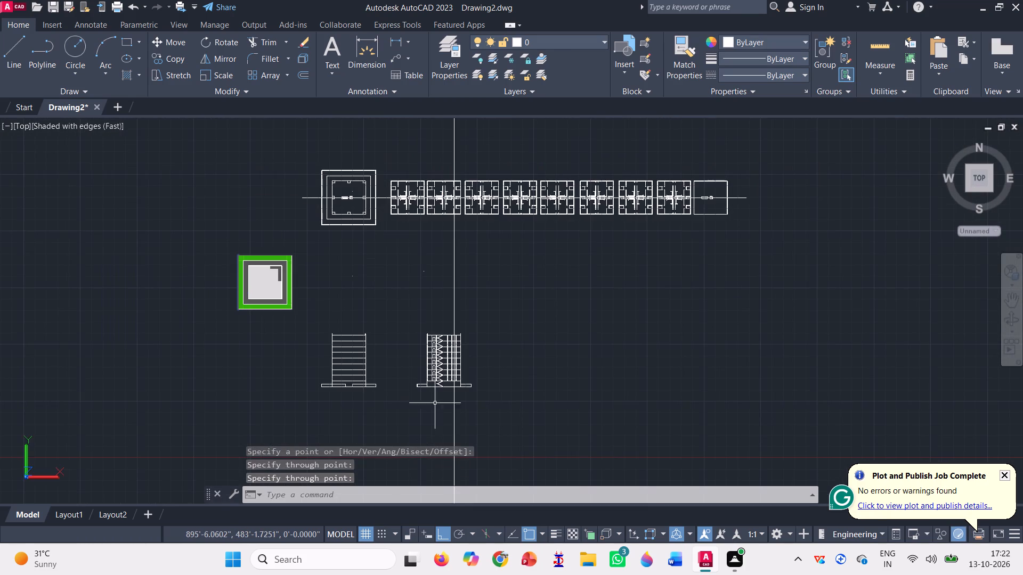
scroll(431, 408, "up", 3)
scroll(462, 207, "up", 2)
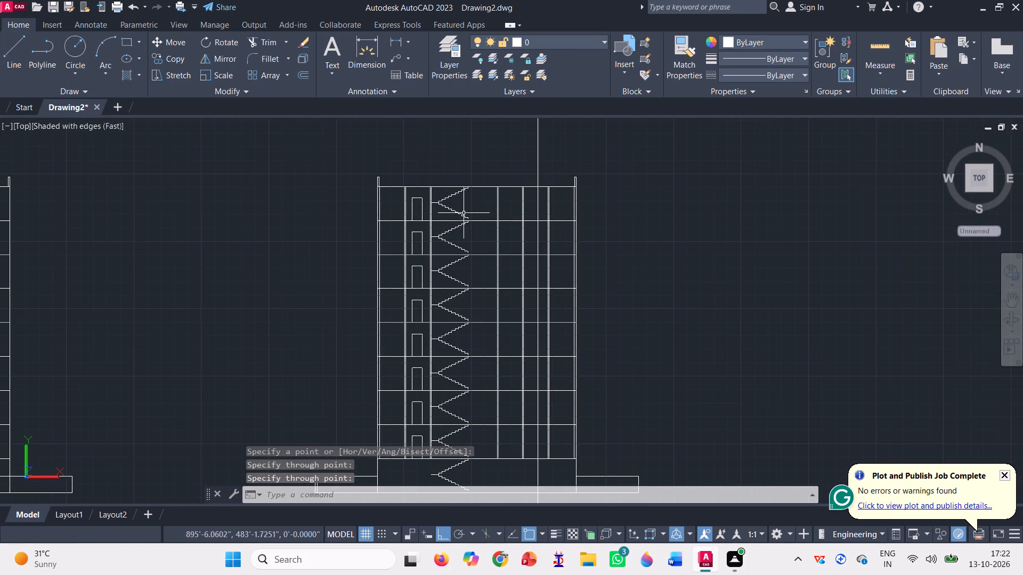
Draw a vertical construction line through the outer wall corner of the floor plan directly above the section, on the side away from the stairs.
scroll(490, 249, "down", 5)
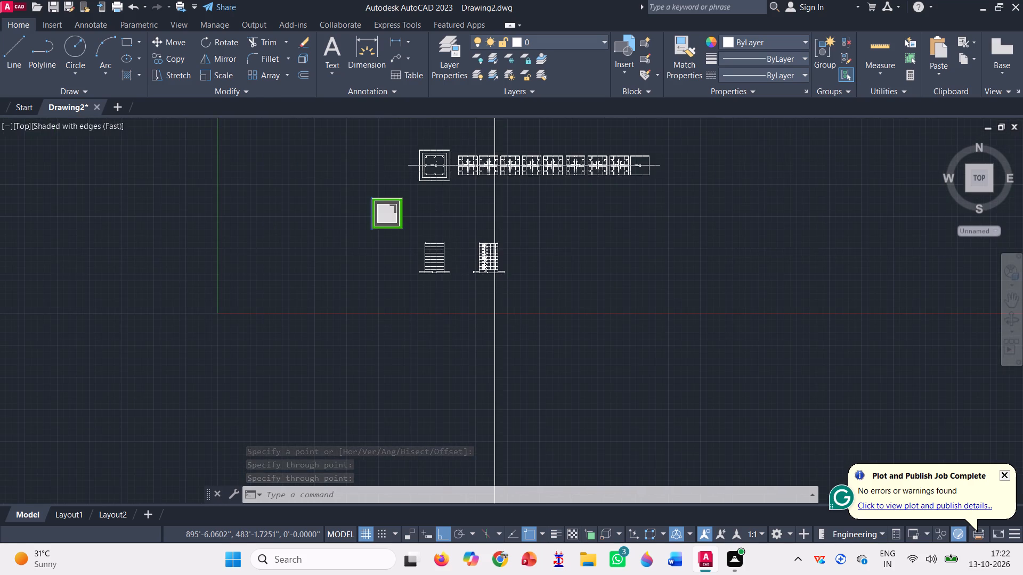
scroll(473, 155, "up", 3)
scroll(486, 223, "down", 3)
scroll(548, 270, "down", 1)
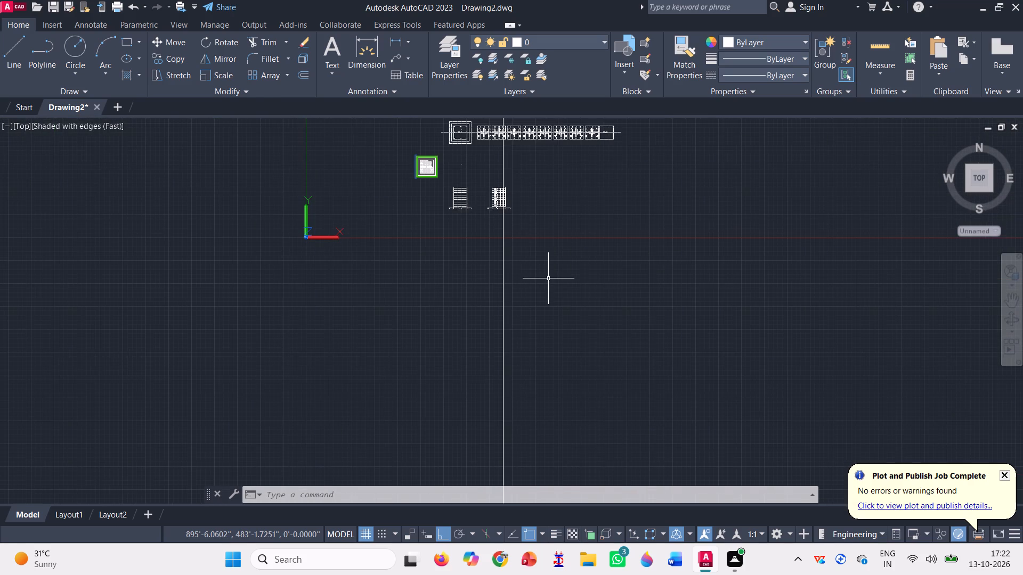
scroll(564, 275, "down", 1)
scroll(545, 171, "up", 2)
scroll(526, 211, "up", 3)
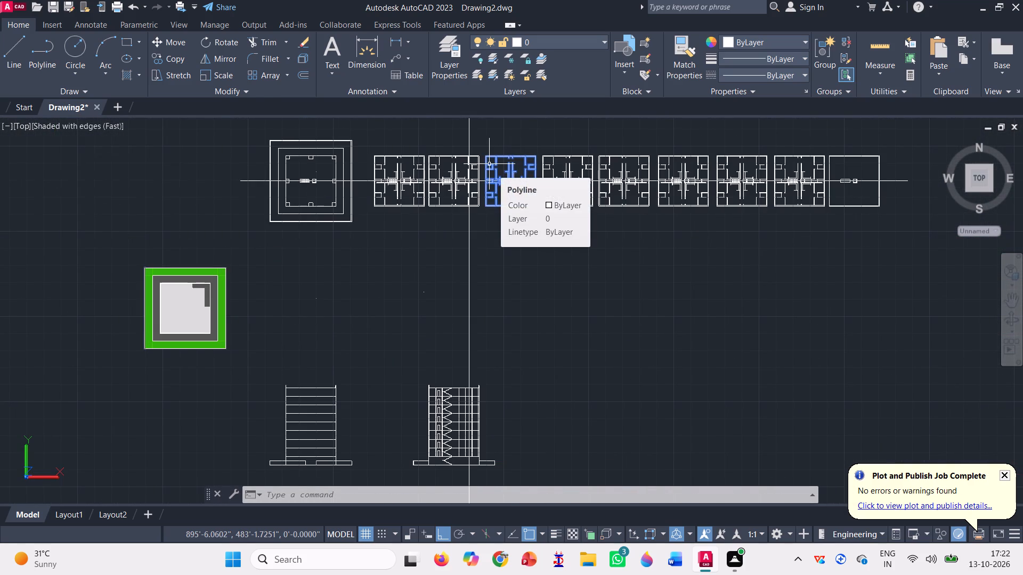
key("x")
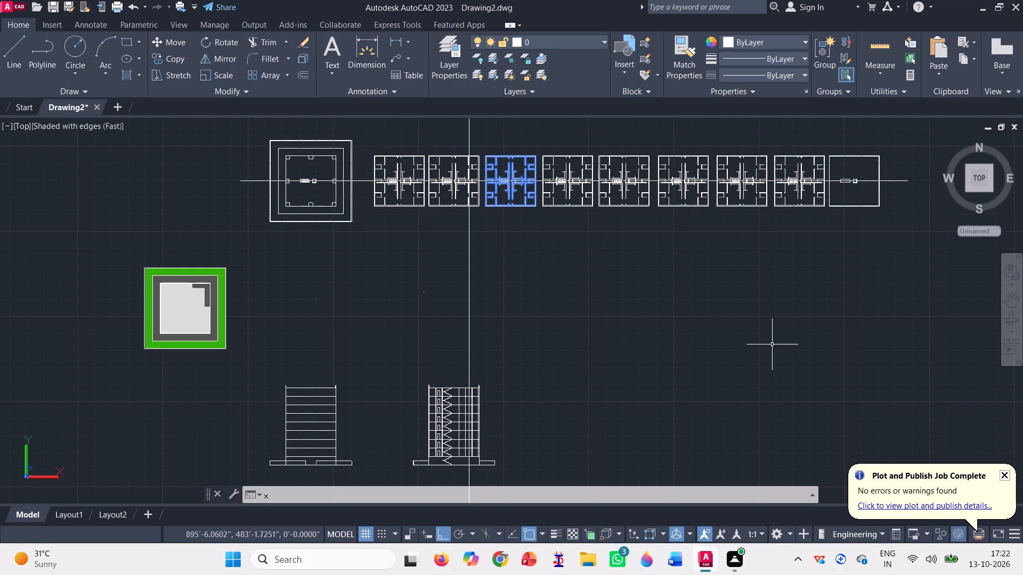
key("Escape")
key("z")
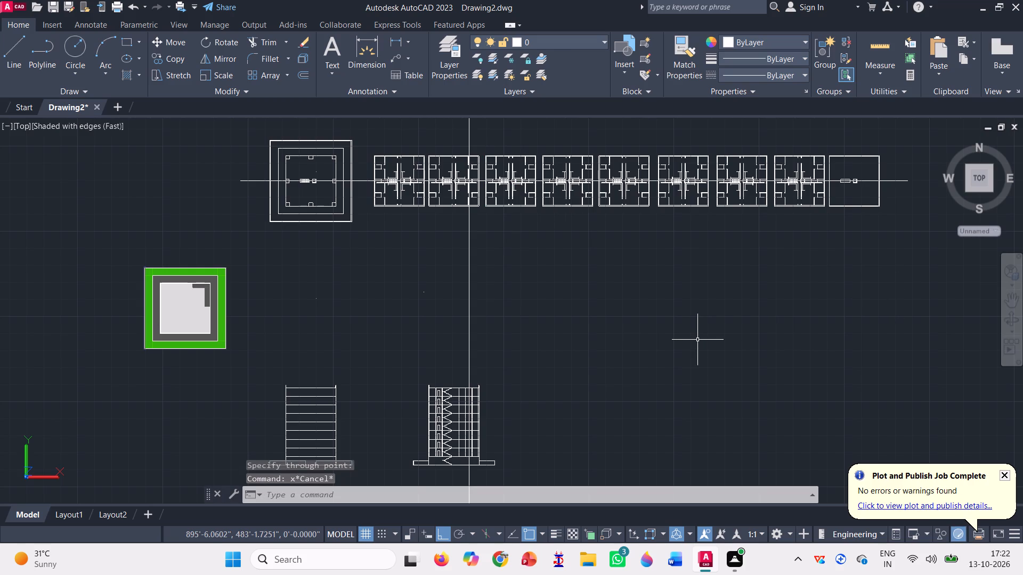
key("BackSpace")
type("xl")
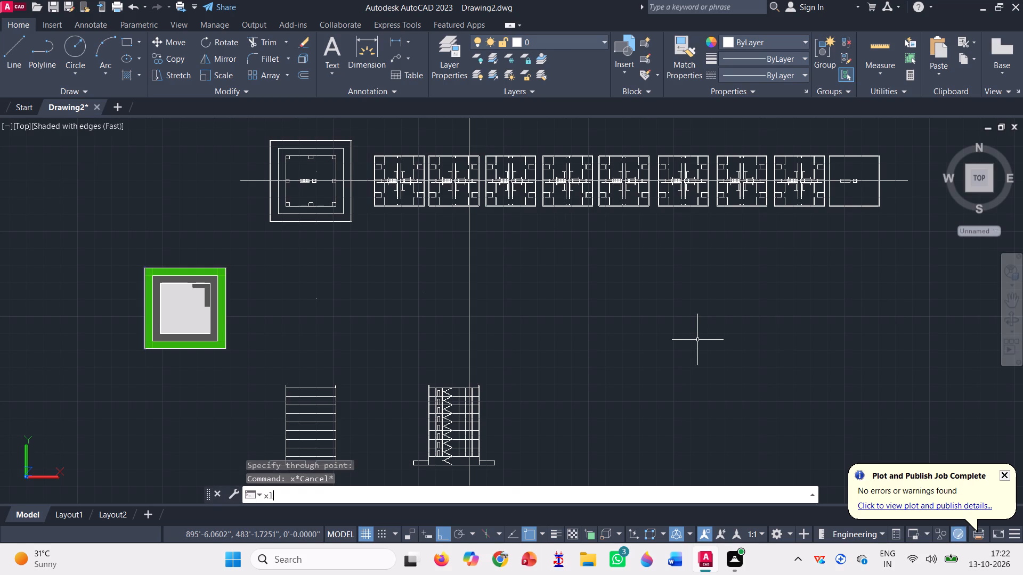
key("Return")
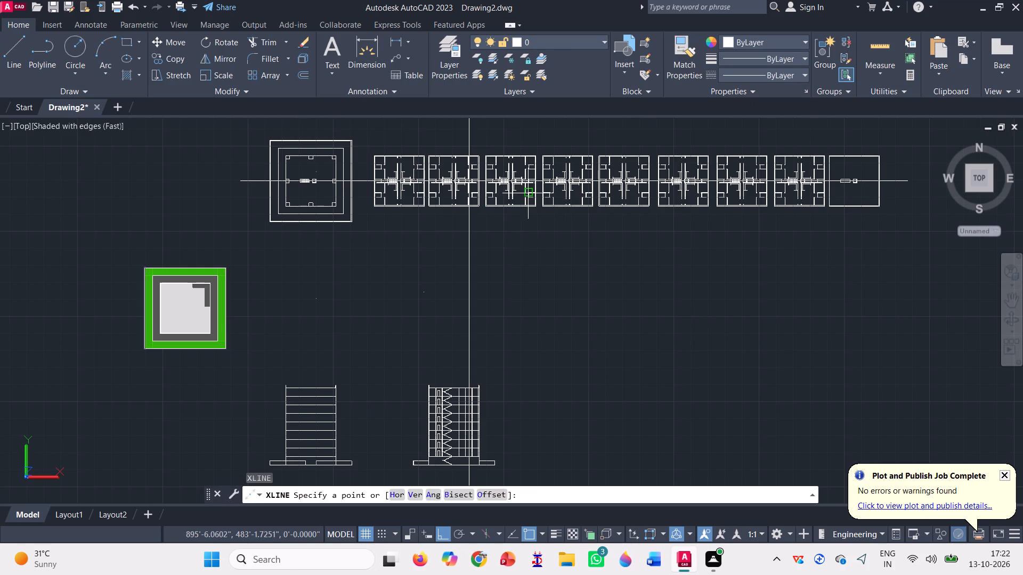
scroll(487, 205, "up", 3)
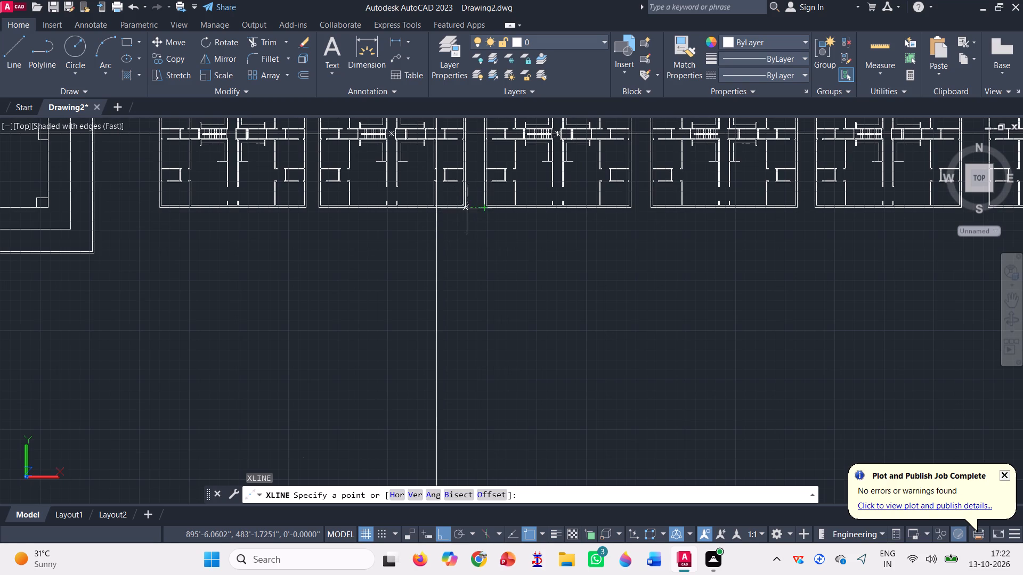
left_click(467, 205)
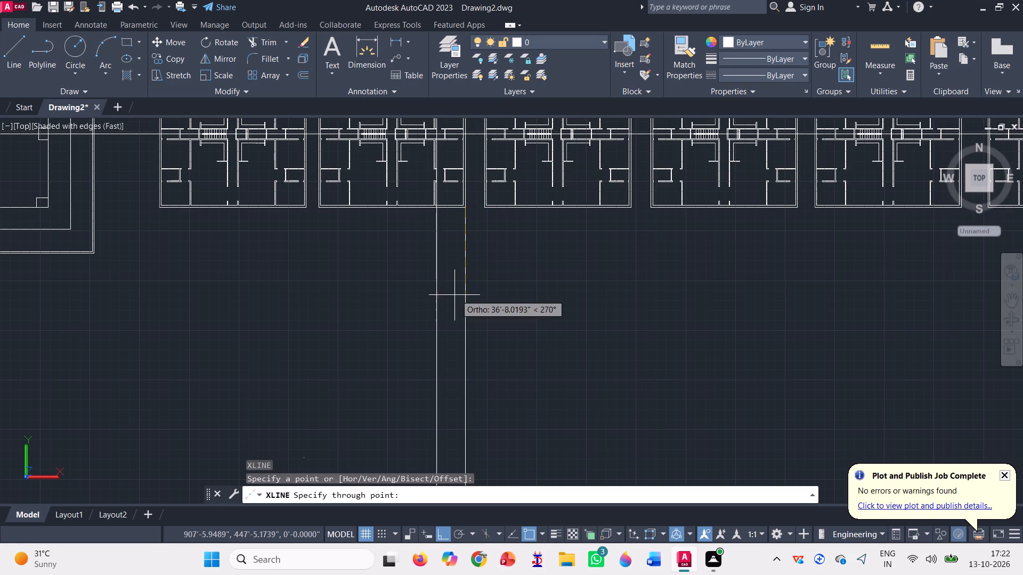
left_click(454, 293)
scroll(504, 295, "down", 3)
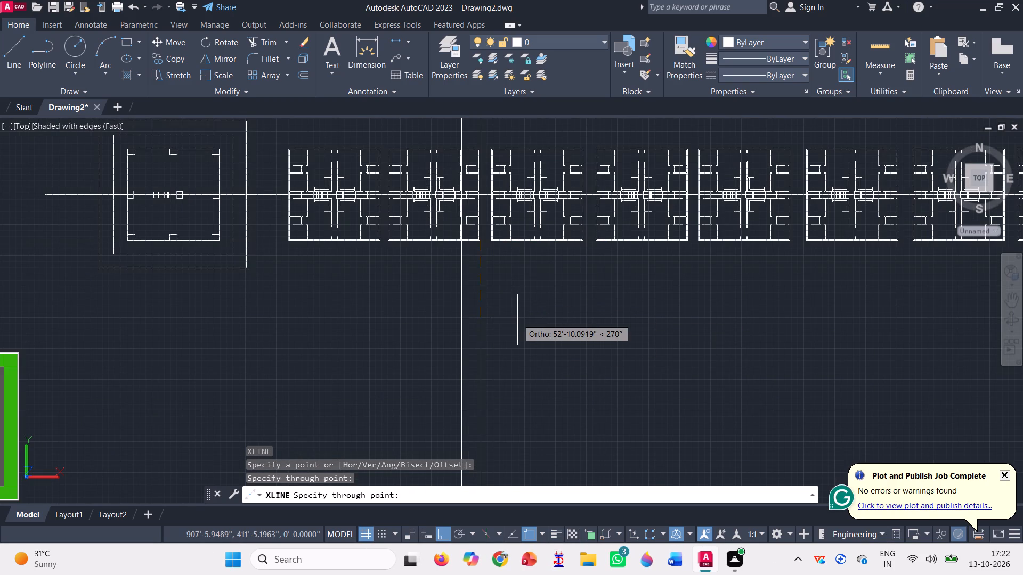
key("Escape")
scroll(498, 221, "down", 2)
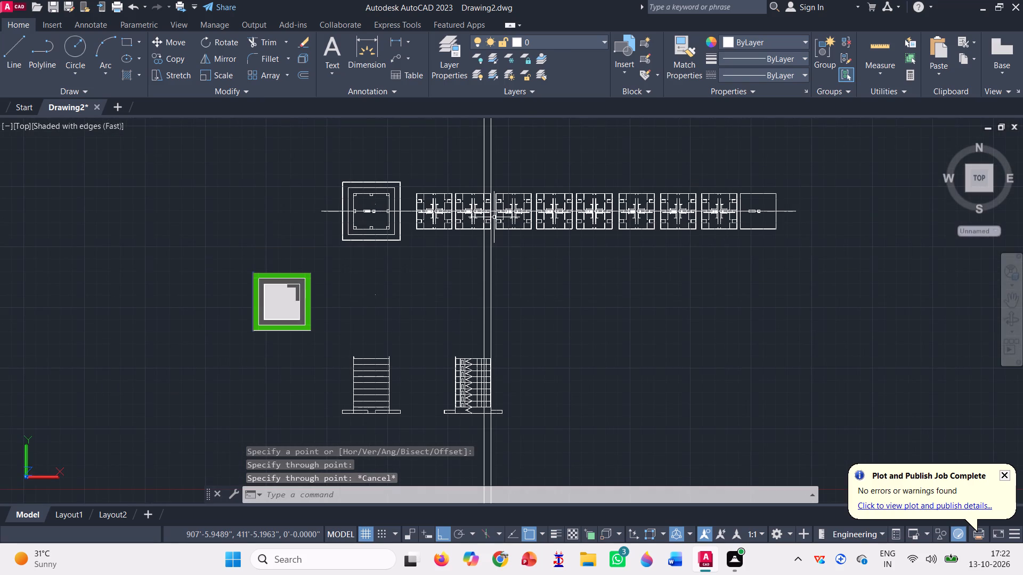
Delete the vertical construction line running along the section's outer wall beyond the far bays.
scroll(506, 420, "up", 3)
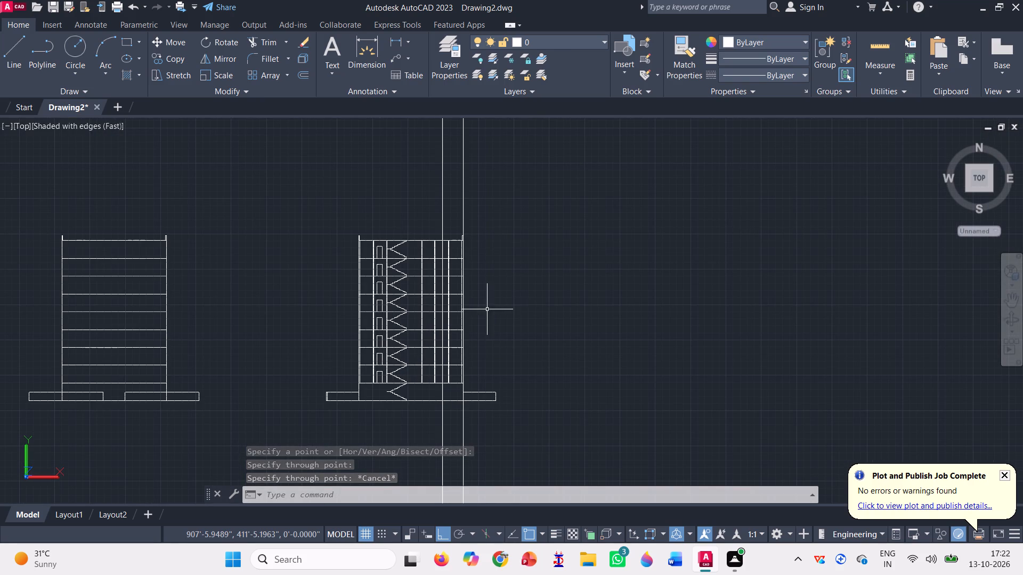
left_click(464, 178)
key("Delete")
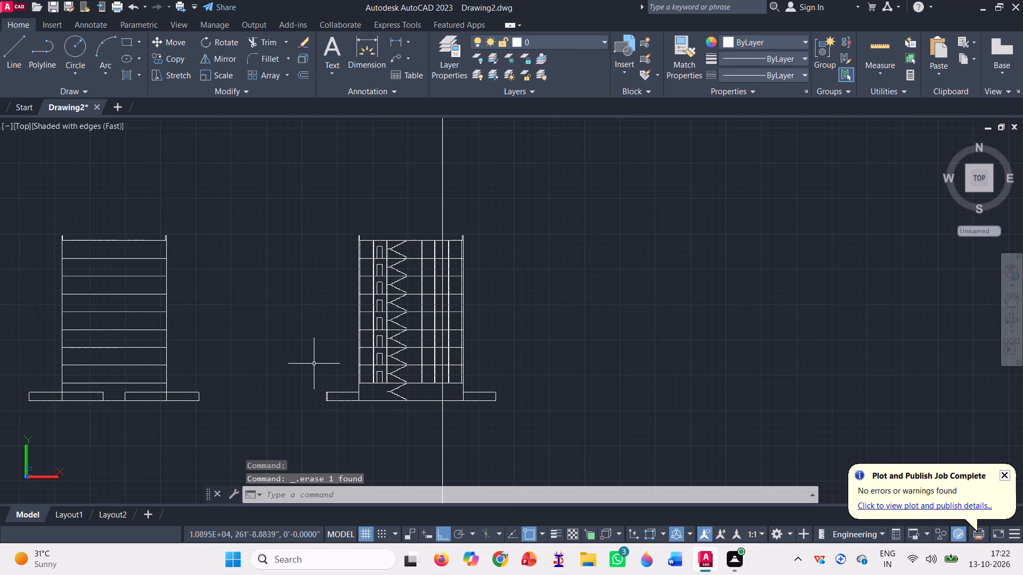
Copy all eight door outlines horizontally about 35'-8" across the section, aligning their far jambs with the vertical construction line.
scroll(316, 360, "up", 1)
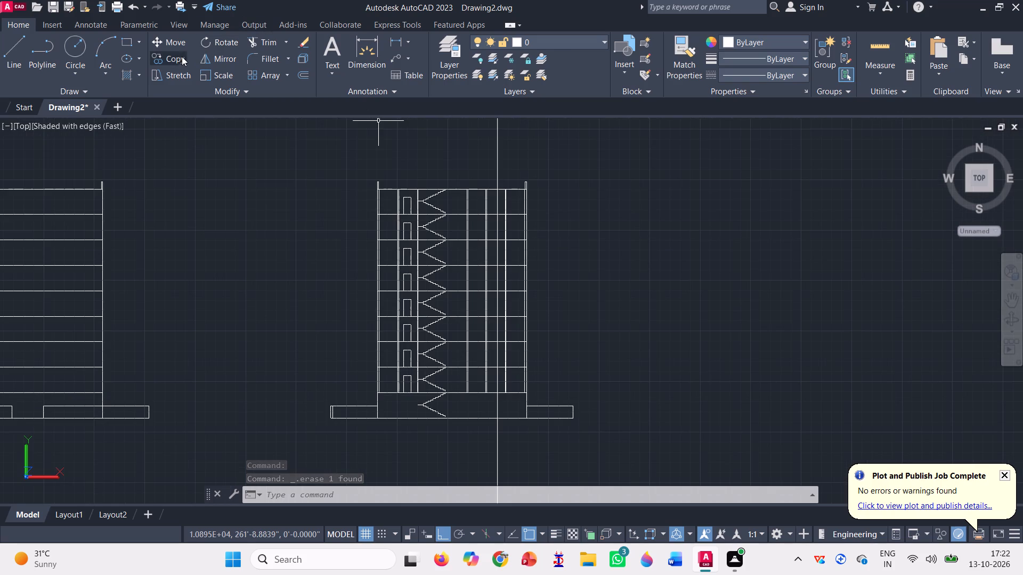
left_click(182, 55)
scroll(364, 187, "up", 2)
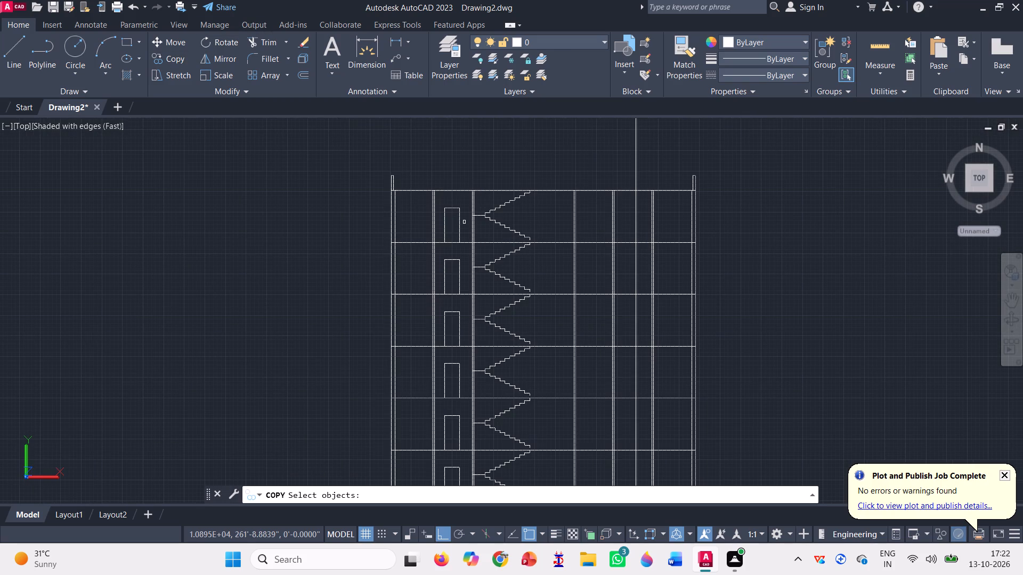
left_click(456, 211)
left_click(450, 202)
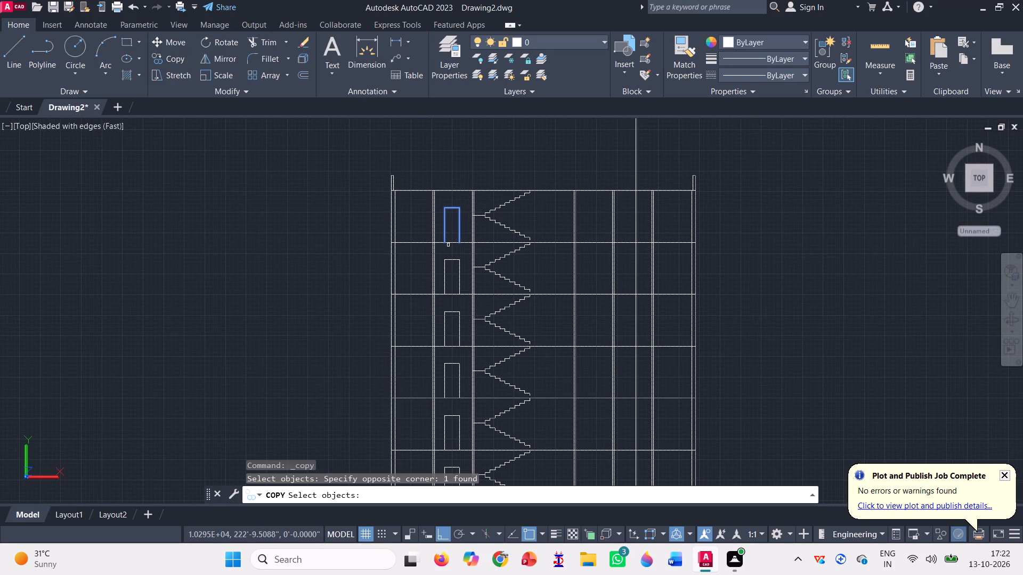
scroll(452, 259, "up", 2)
left_click(452, 277)
left_click(436, 240)
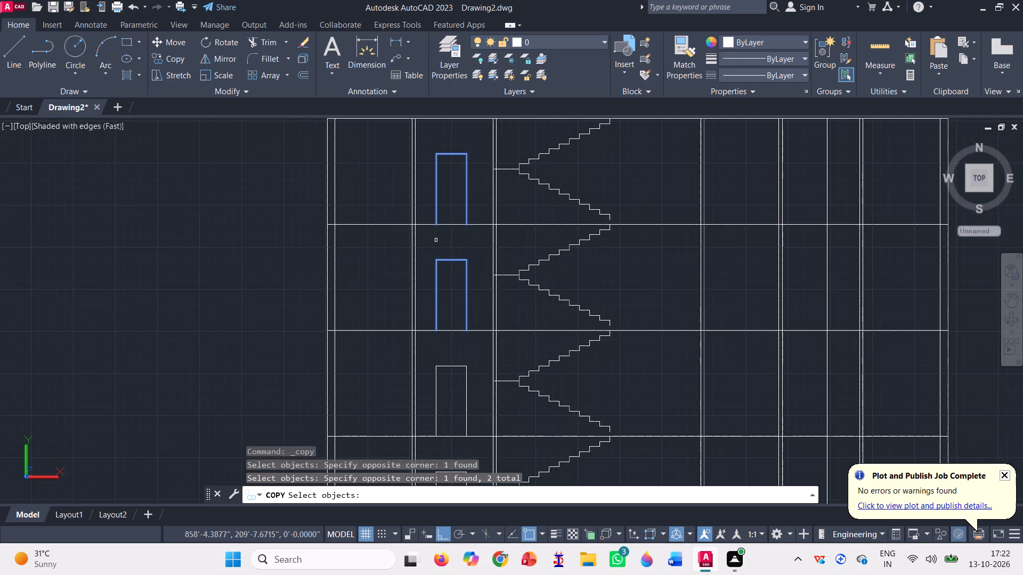
scroll(436, 240, "down", 2)
scroll(431, 303, "up", 2)
left_click(452, 288)
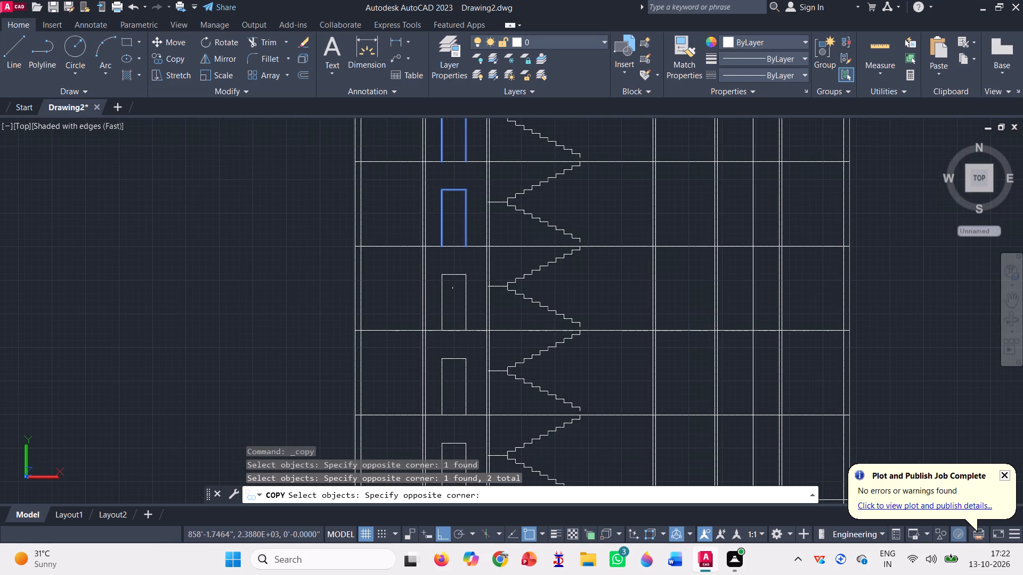
left_click(444, 259)
scroll(443, 233, "down", 2)
scroll(444, 290, "up", 3)
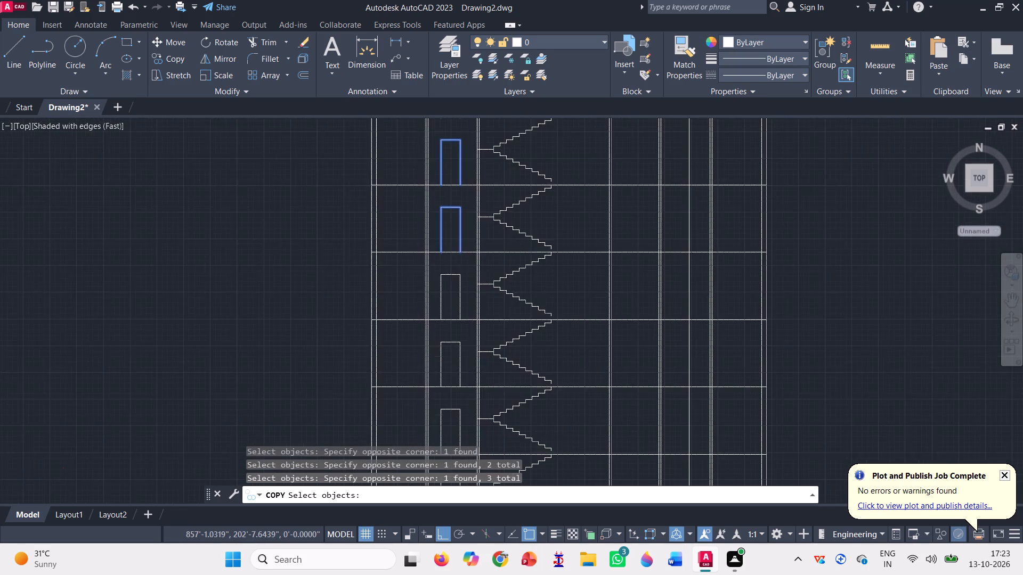
left_click(443, 285)
left_click(434, 257)
scroll(454, 243, "down", 3)
scroll(447, 321, "up", 1)
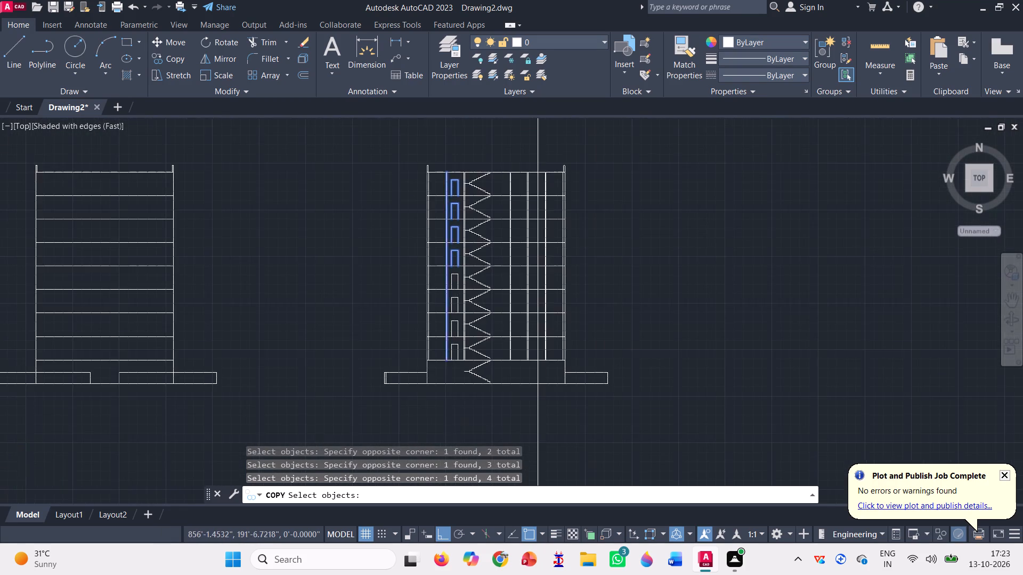
scroll(447, 321, "up", 2)
left_click(480, 212)
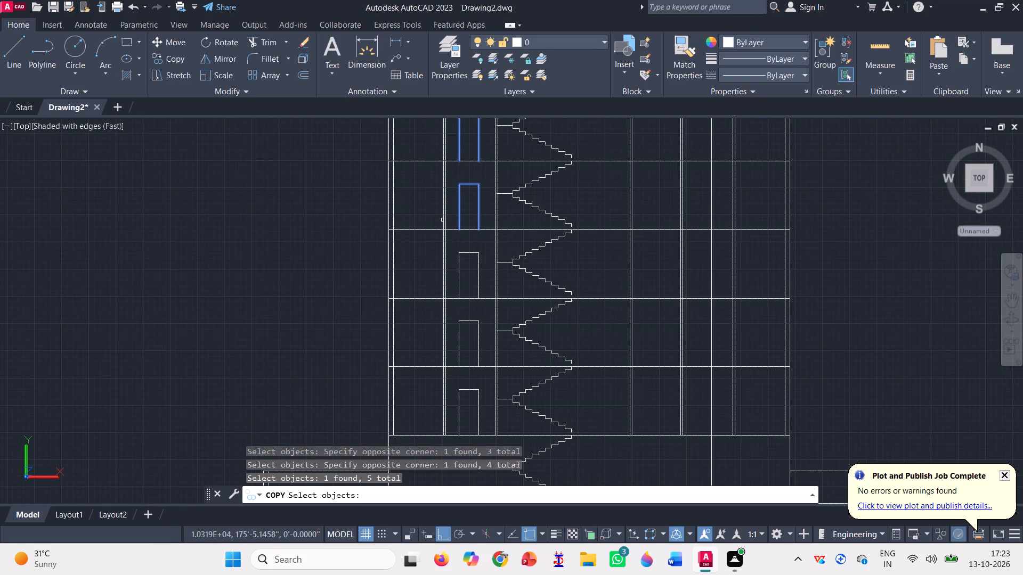
left_click(458, 268)
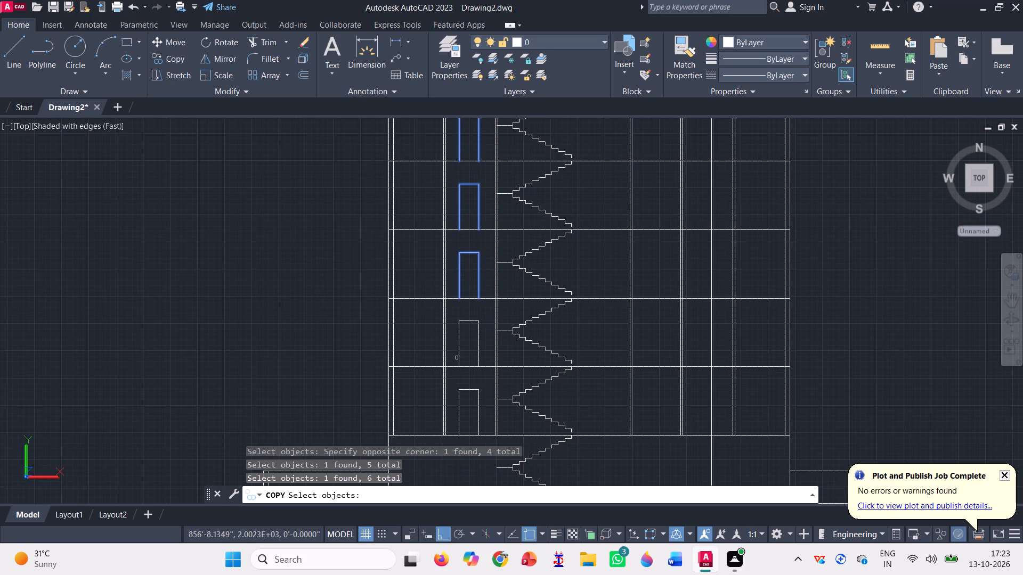
left_click(456, 350)
left_click(473, 336)
left_click(476, 327)
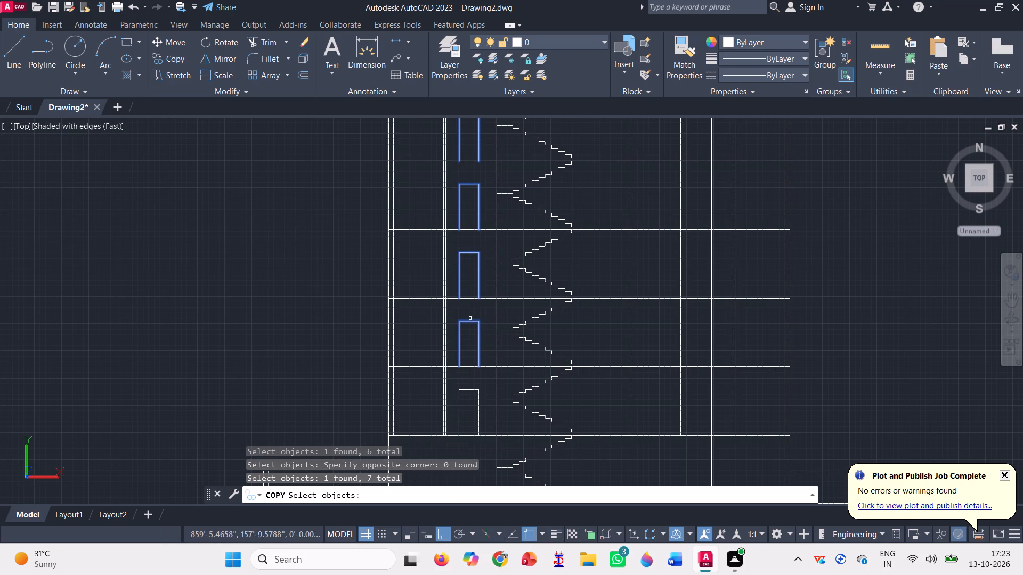
scroll(465, 308, "down", 1)
scroll(462, 372, "up", 2)
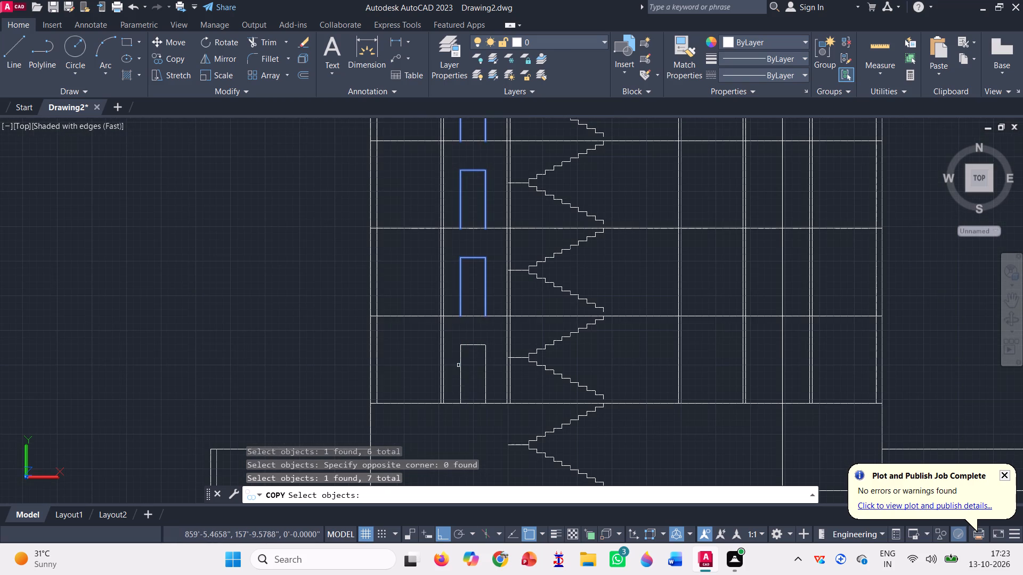
left_click(461, 365)
key("space")
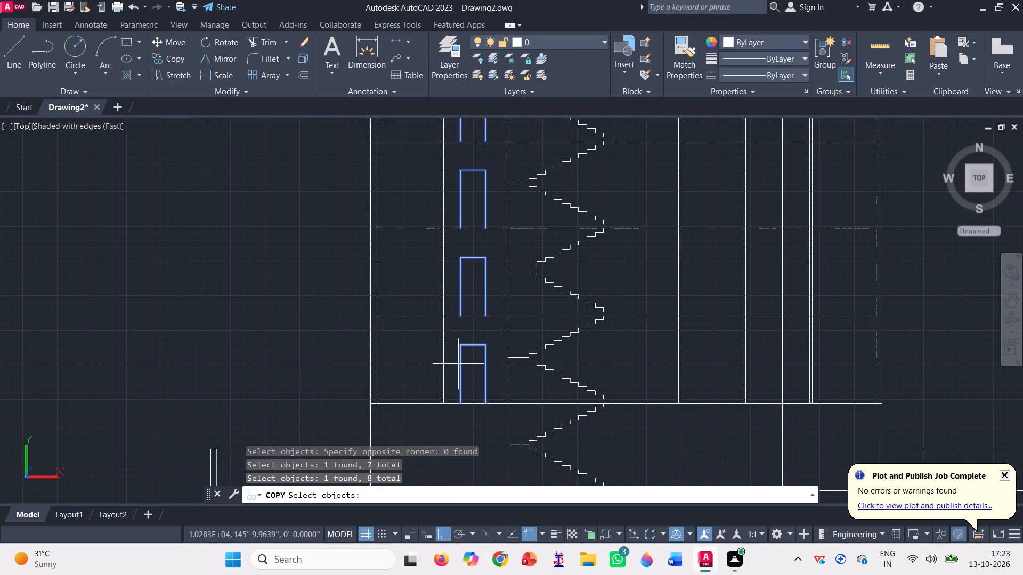
scroll(707, 384, "down", 2)
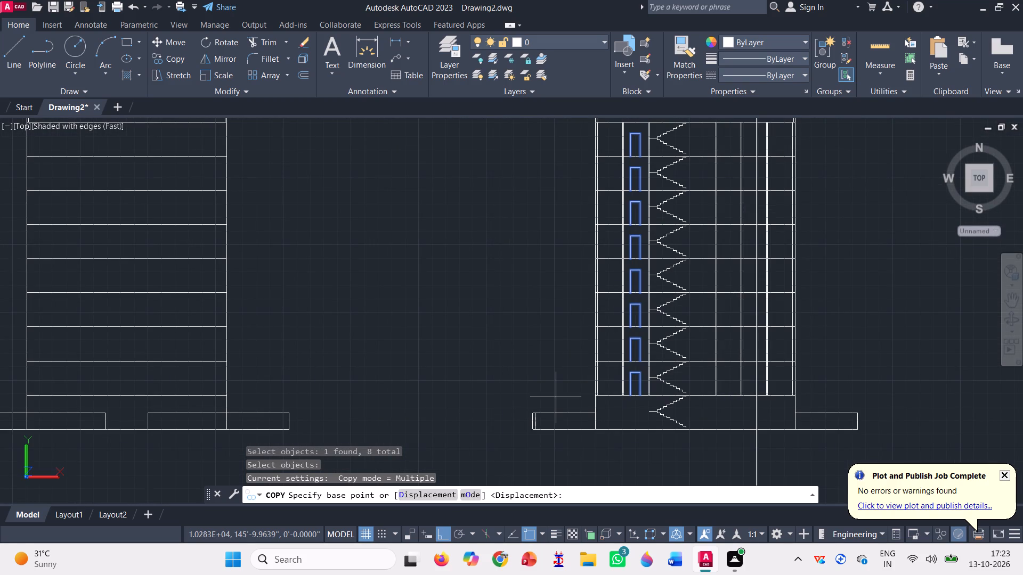
scroll(624, 368, "up", 3)
scroll(662, 448, "up", 2)
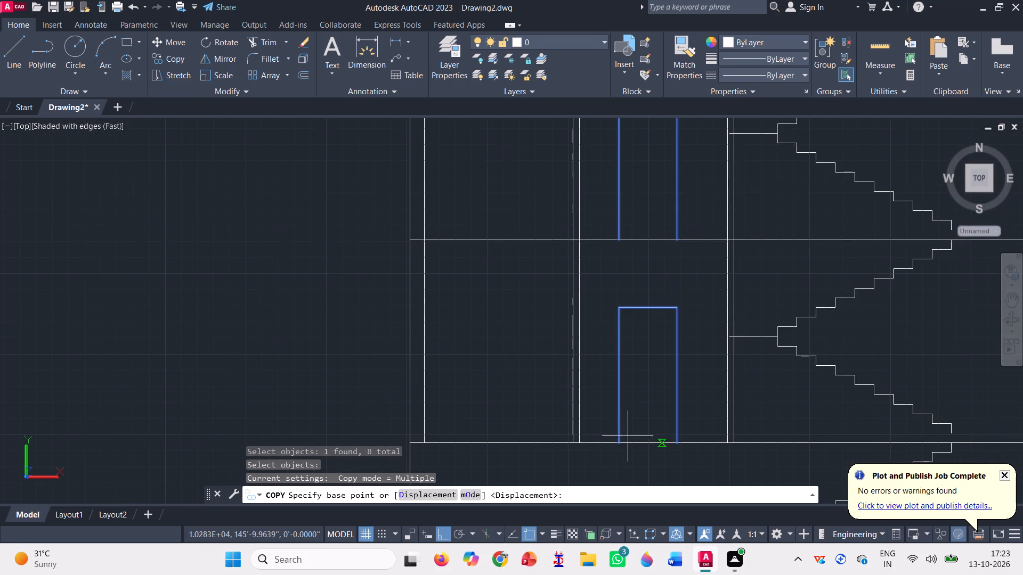
left_click(616, 443)
scroll(289, 365, "down", 1)
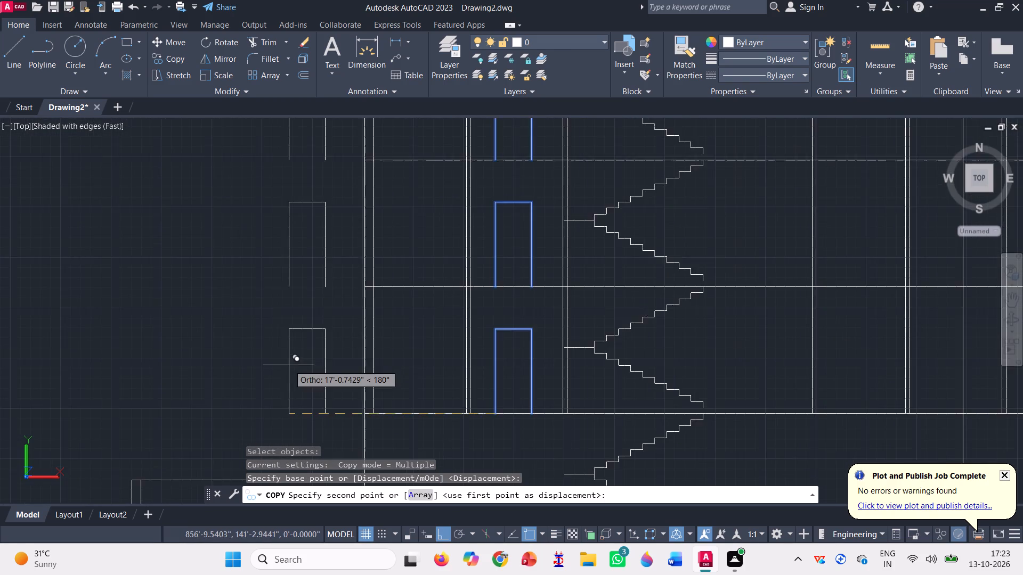
scroll(289, 365, "down", 1)
scroll(692, 368, "up", 1)
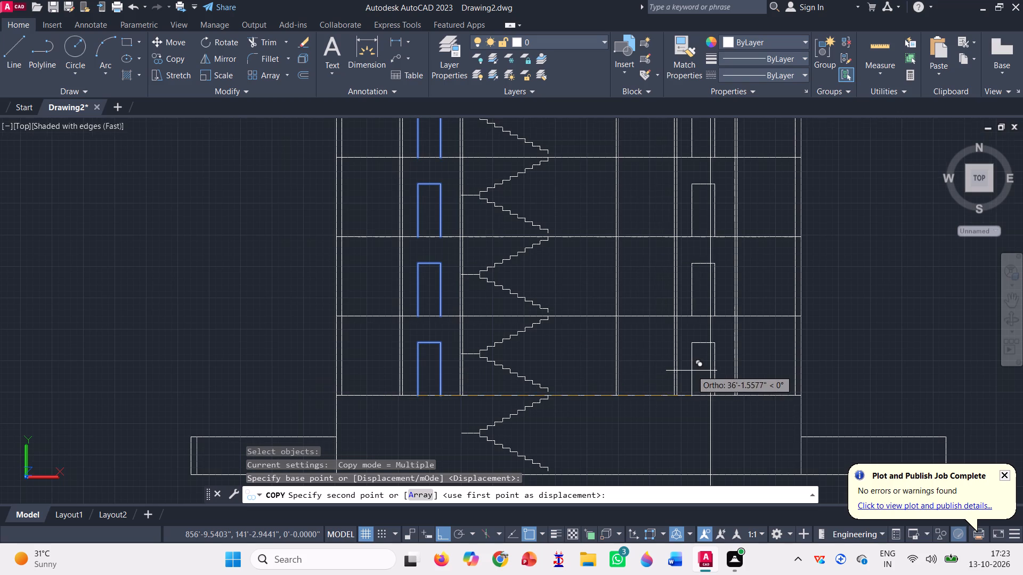
scroll(692, 368, "up", 1)
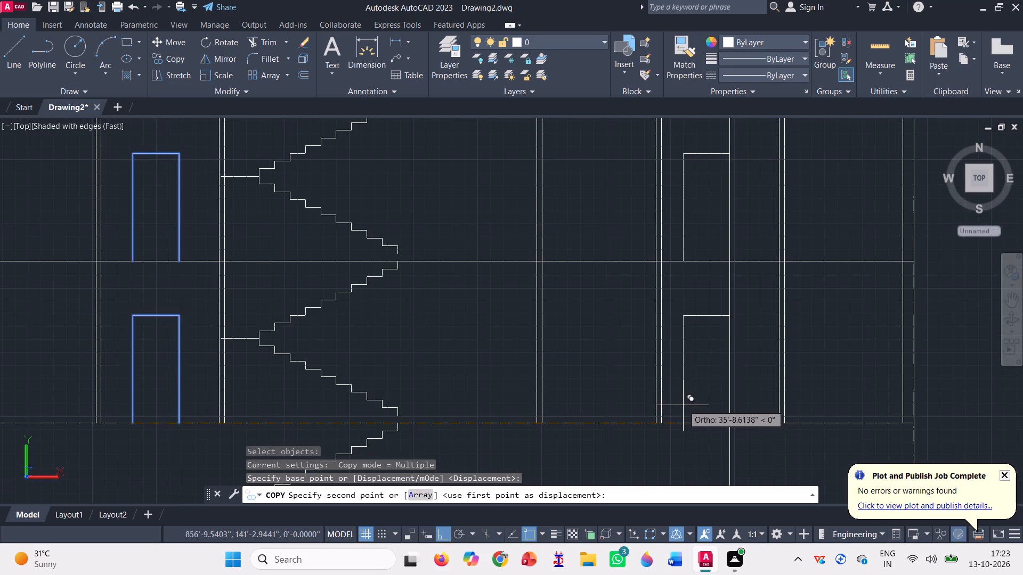
scroll(683, 403, "up", 1)
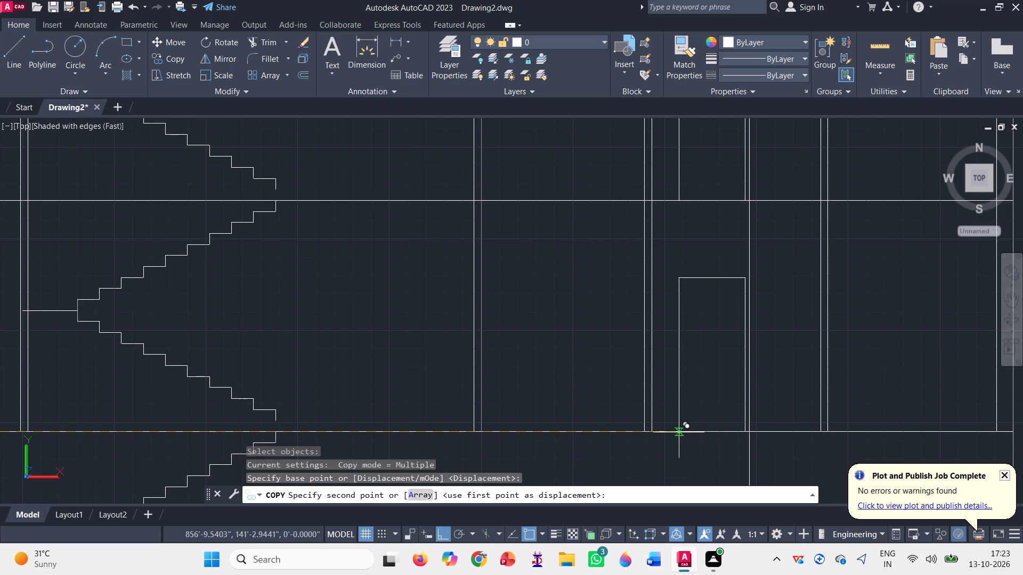
left_click(683, 430)
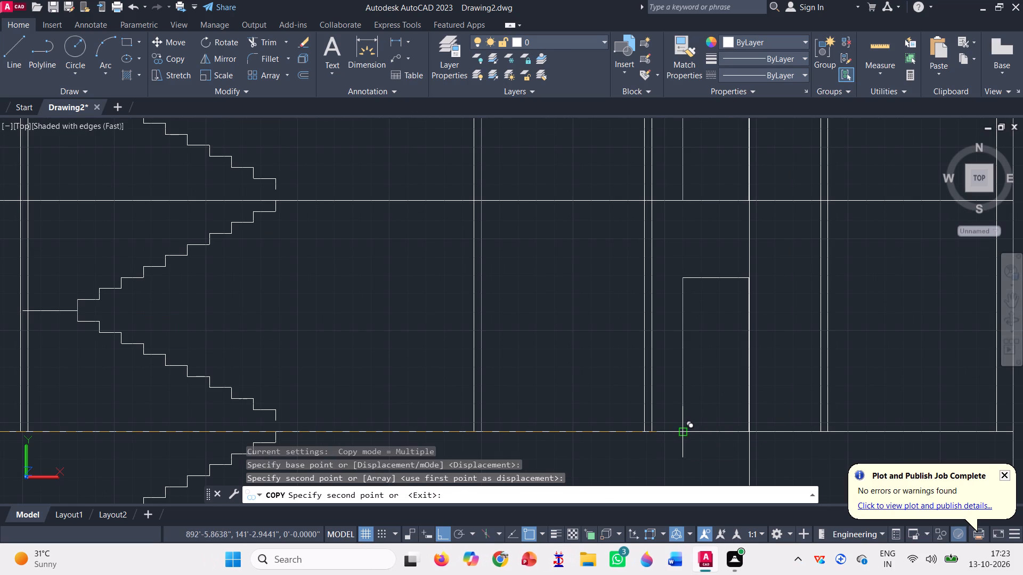
scroll(683, 454, "down", 7)
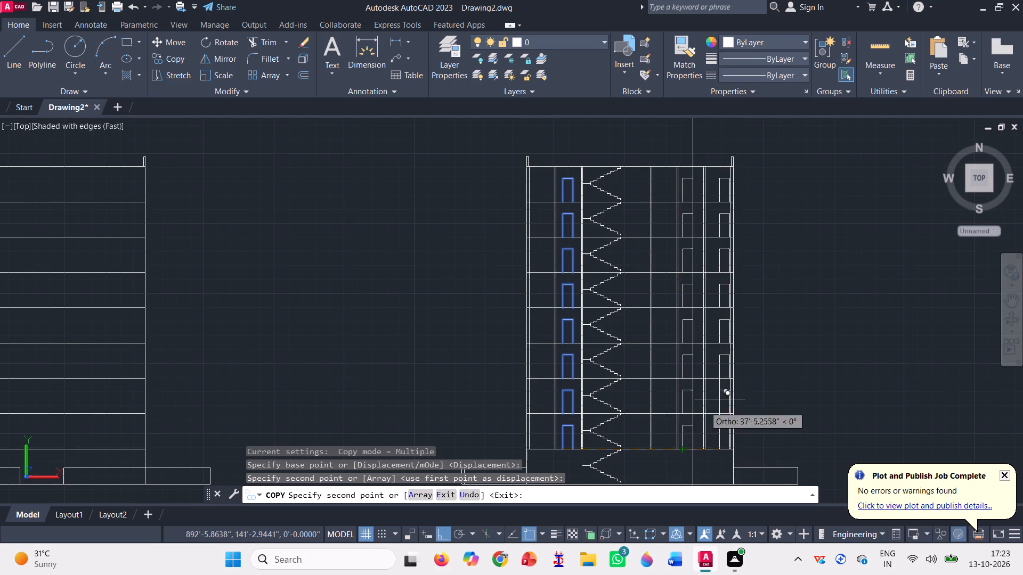
key("space")
Delete the vertical construction line running through the far jambs of the copied doors in the section.
scroll(584, 388, "down", 2)
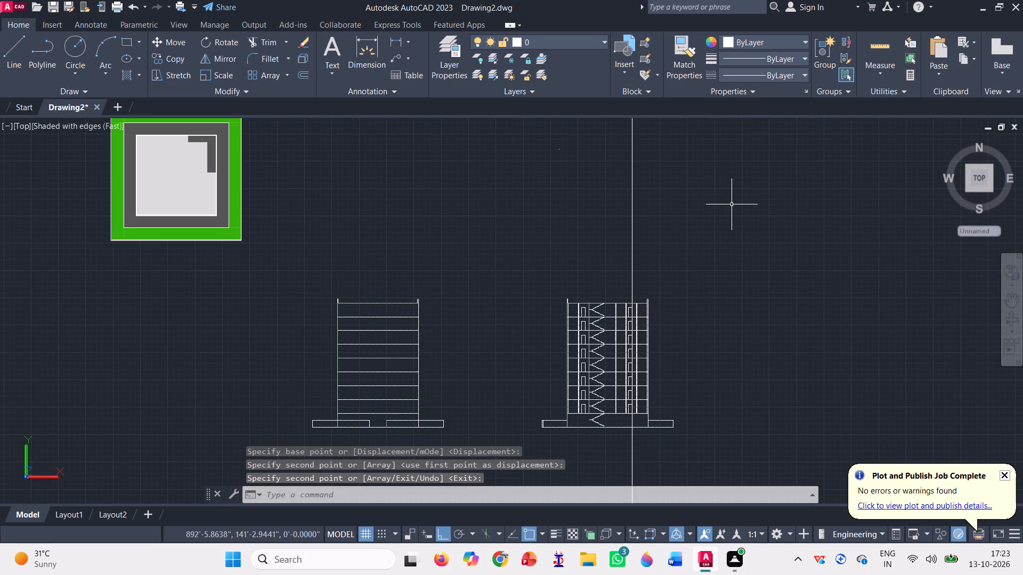
left_click(732, 203)
left_click(465, 191)
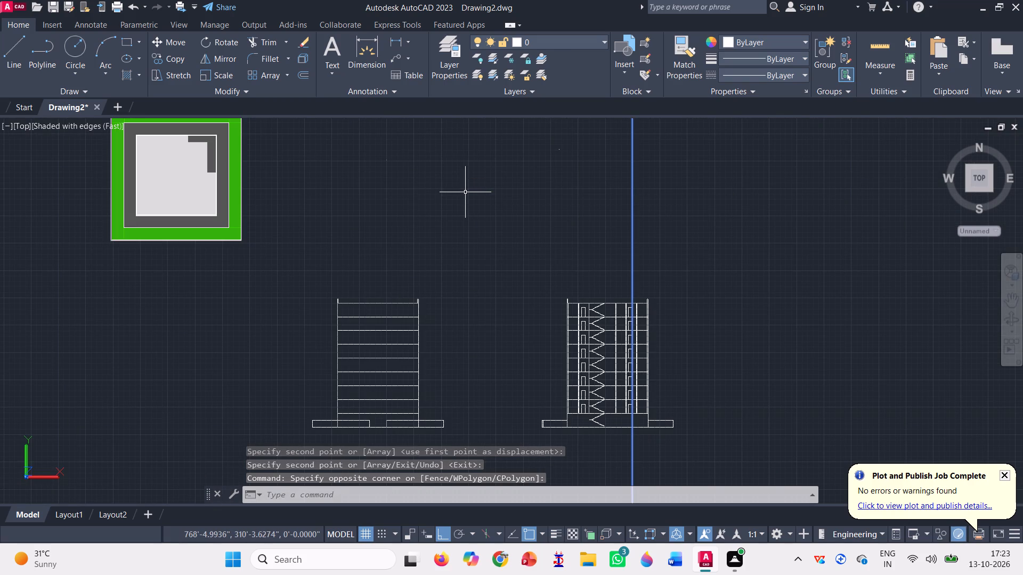
key("Delete")
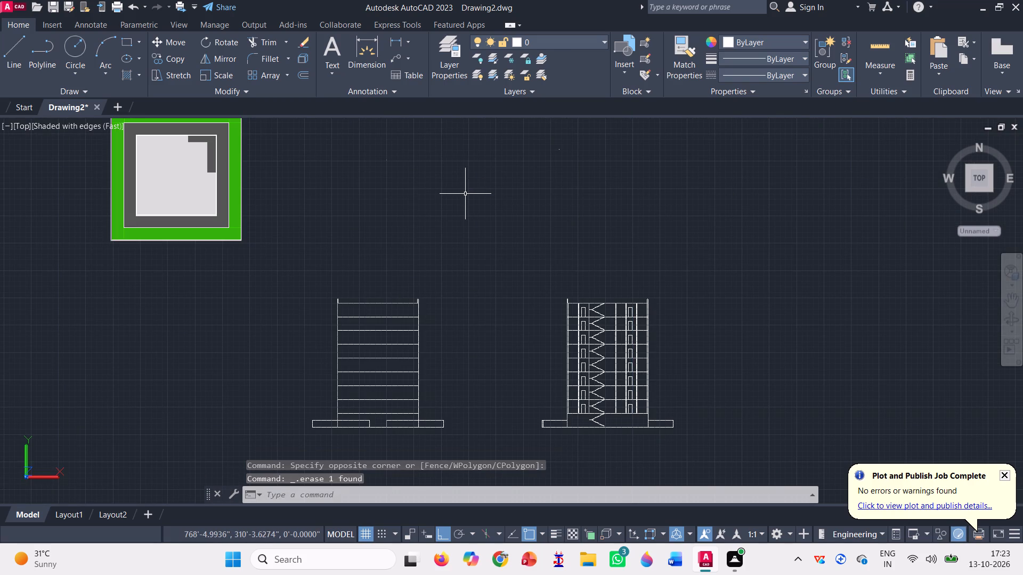
Examine the floor plans alongside the front elevation and the building section.
scroll(600, 404, "up", 1)
scroll(576, 415, "down", 2)
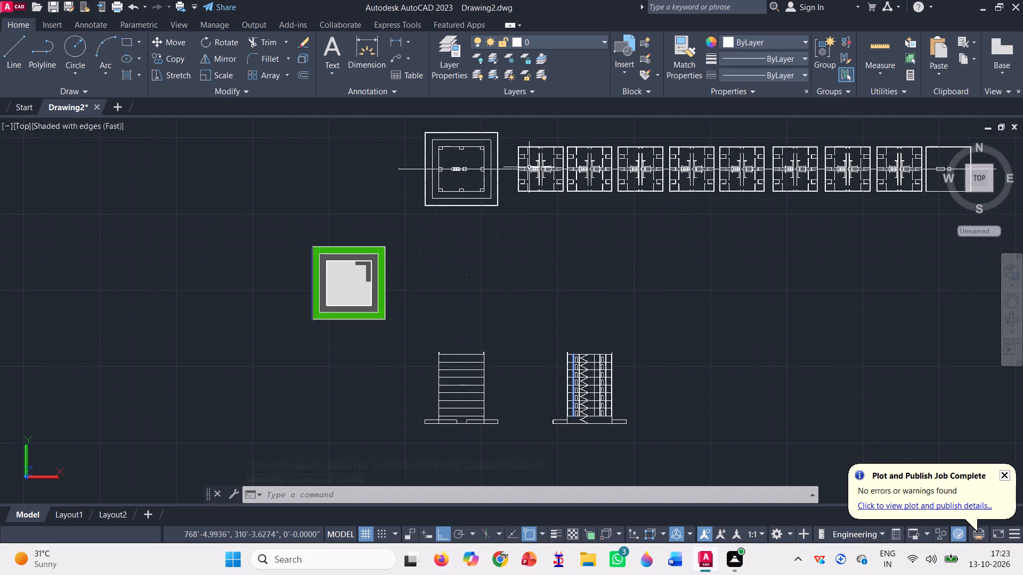
scroll(517, 161, "up", 5)
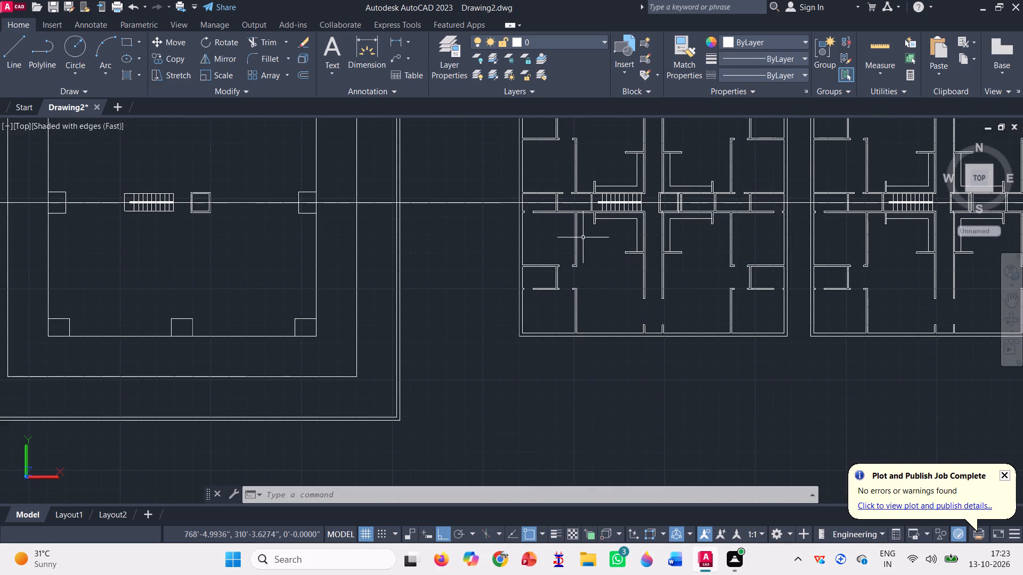
scroll(582, 239, "down", 2)
scroll(578, 192, "down", 2)
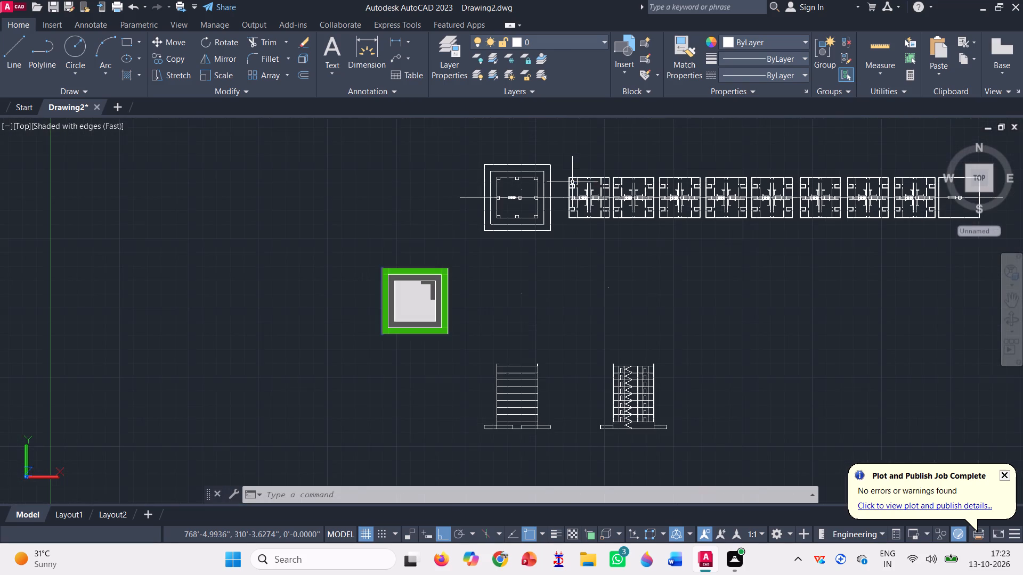
scroll(635, 454, "up", 2)
scroll(621, 428, "down", 1)
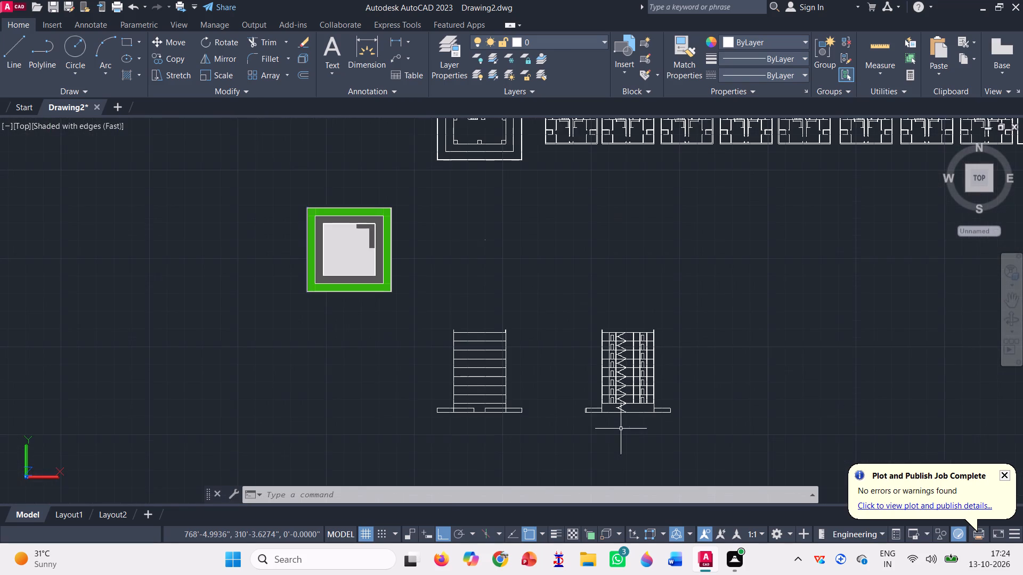
scroll(492, 434, "up", 2)
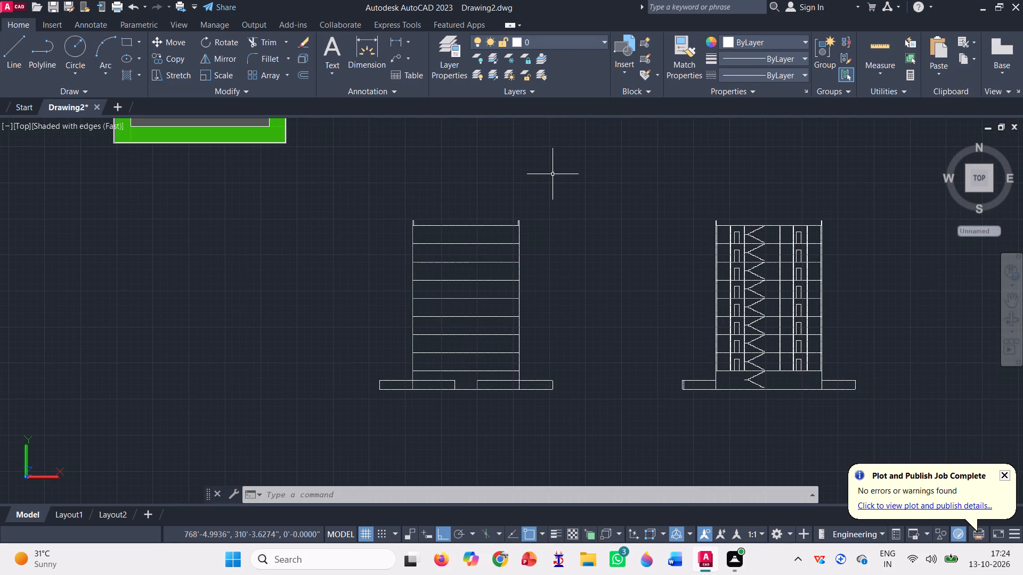
scroll(553, 171, "down", 1)
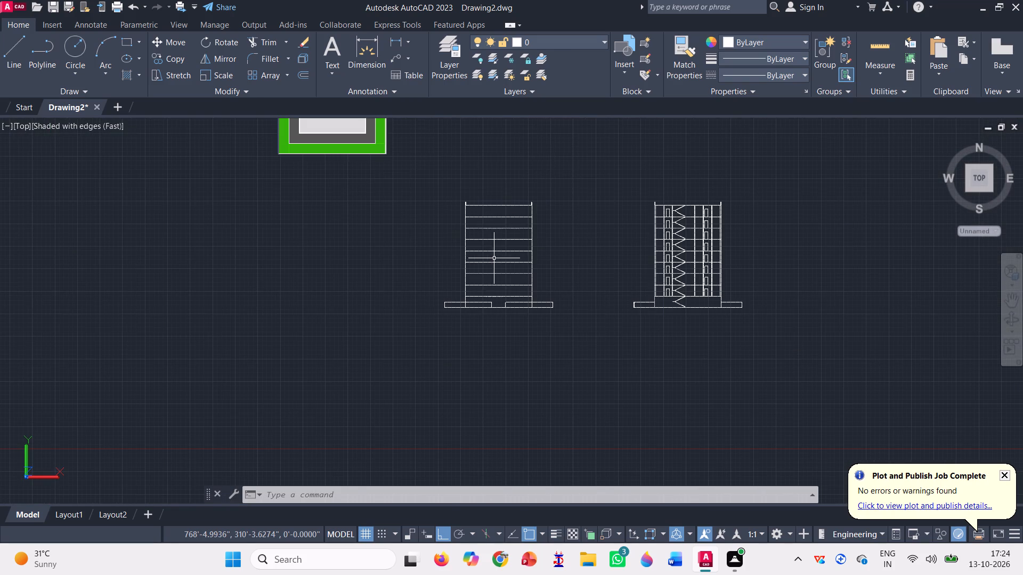
scroll(494, 258, "down", 2)
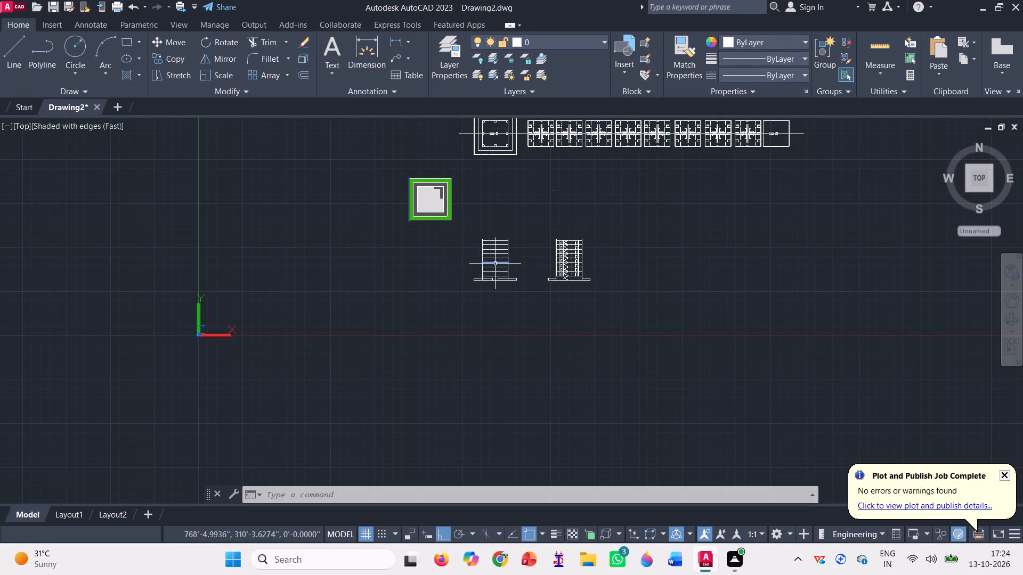
Trim both outer wall lines of the front elevation where they pass behind the low boundary walls at the base.
scroll(489, 230, "up", 2)
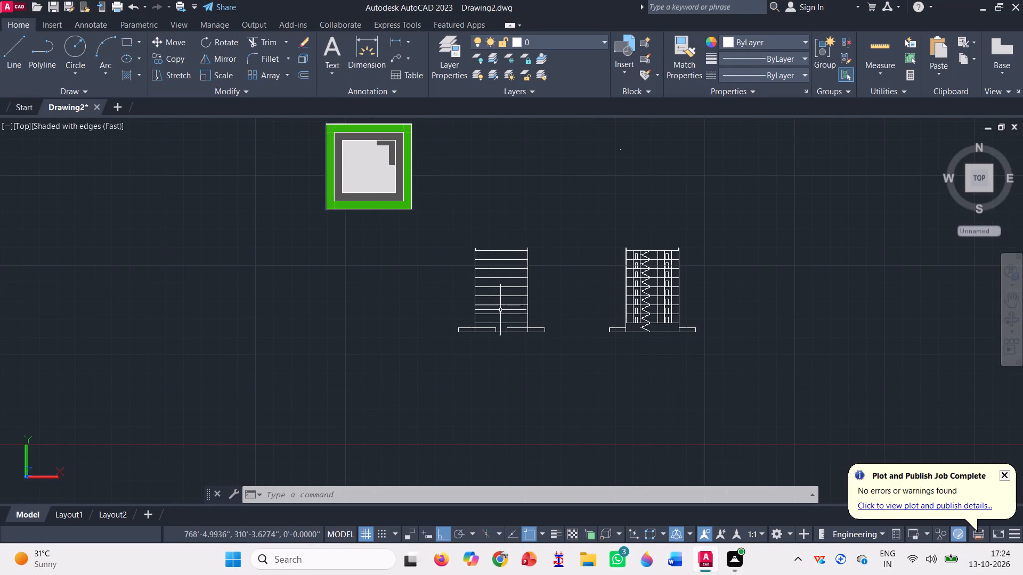
scroll(492, 316, "up", 1)
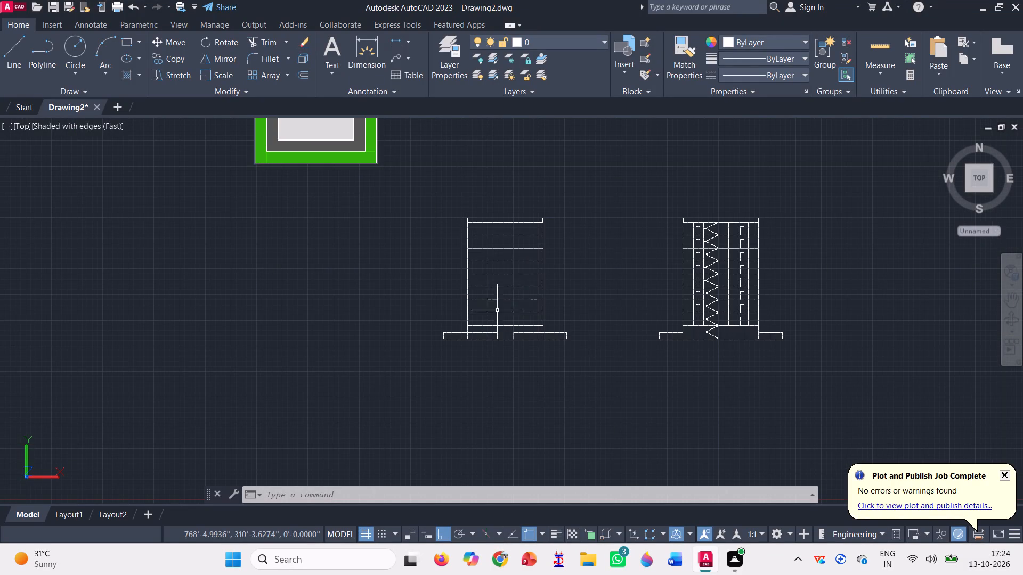
left_click(266, 42)
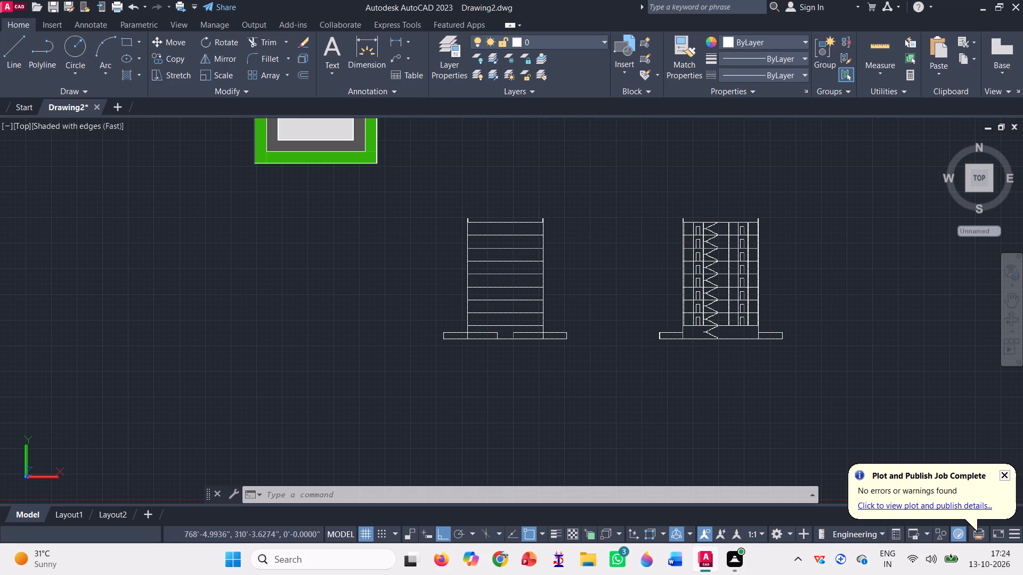
scroll(447, 325, "up", 3)
scroll(526, 377, "up", 2)
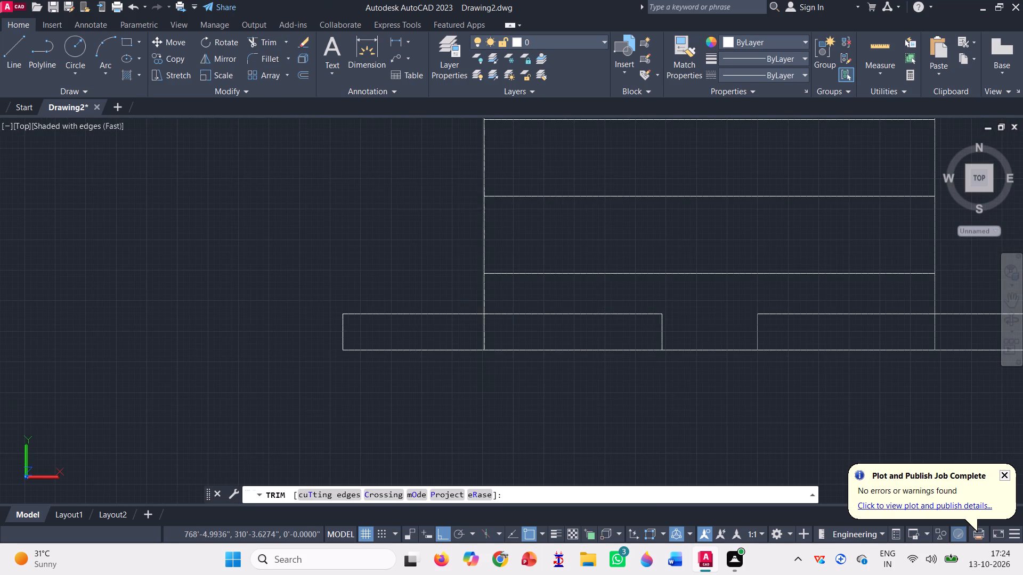
left_click(486, 330)
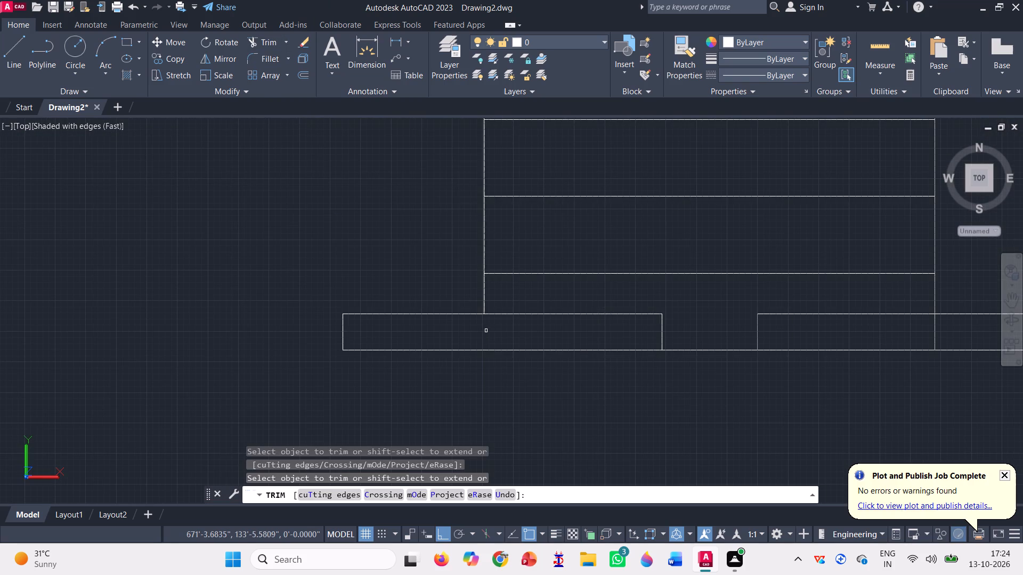
scroll(387, 295, "down", 2)
scroll(611, 325, "up", 3)
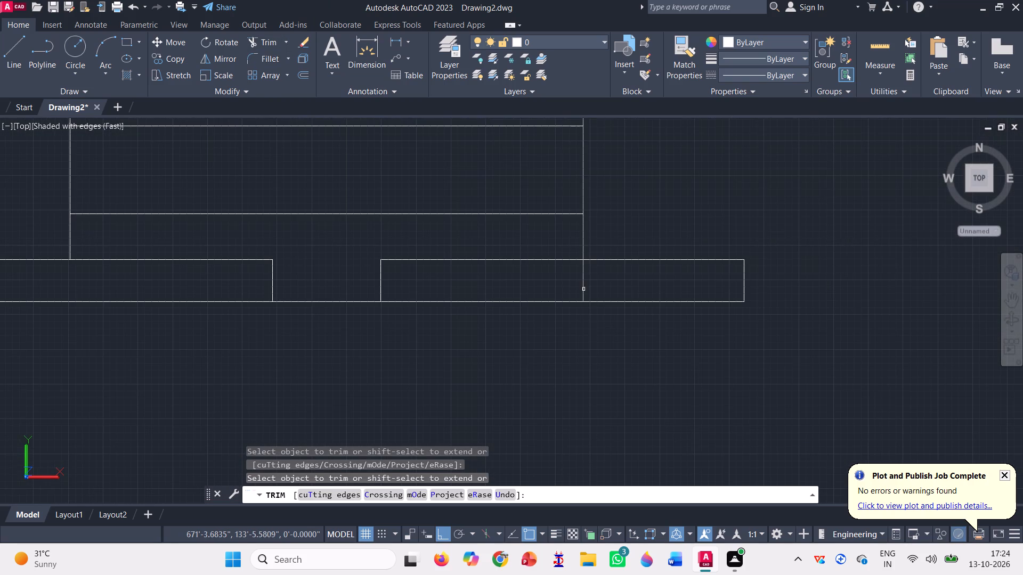
left_click(583, 286)
left_click(586, 288)
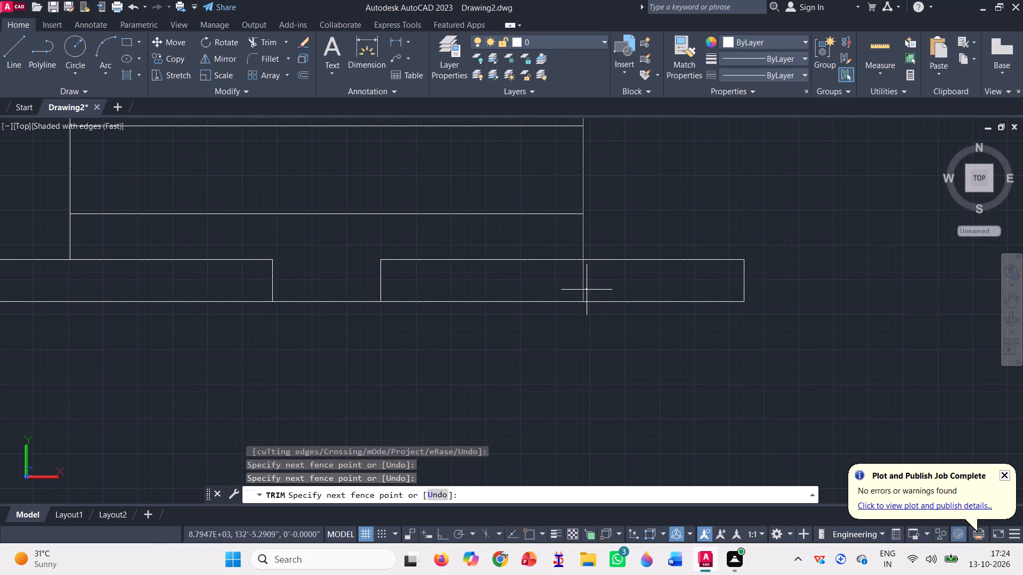
left_click(587, 289)
left_click(583, 281)
scroll(550, 340, "down", 4)
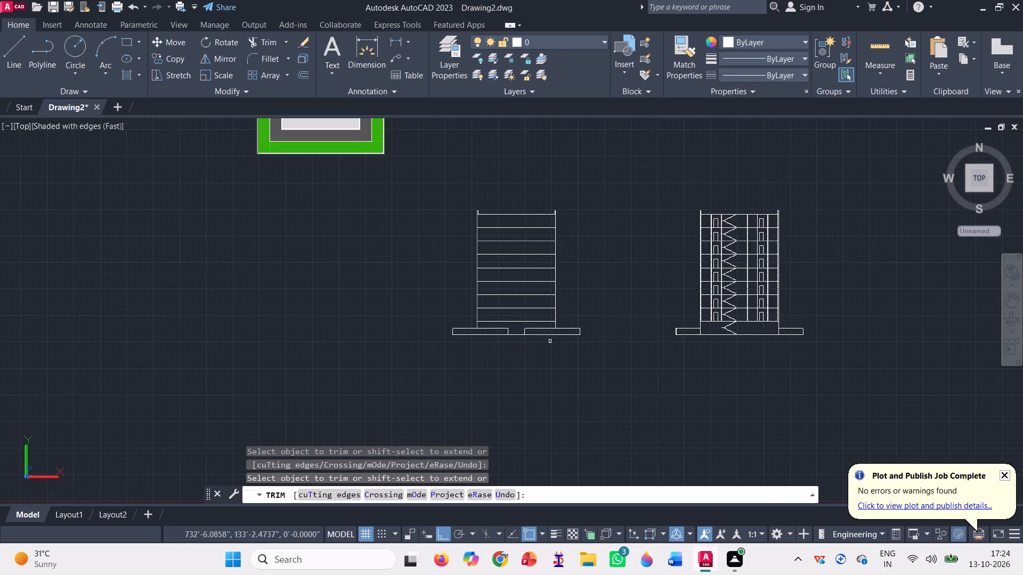
scroll(550, 341, "down", 1)
key("Escape")
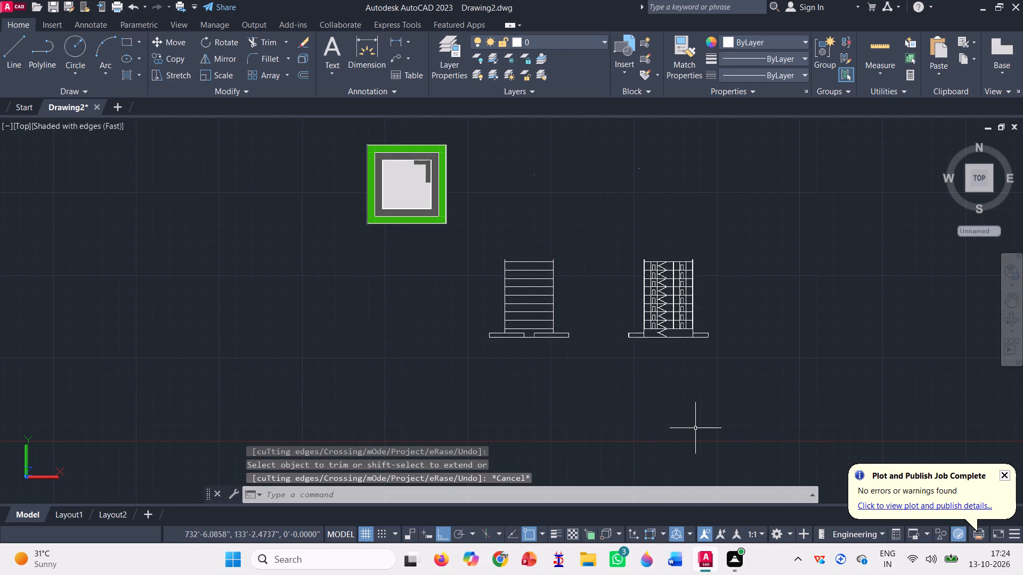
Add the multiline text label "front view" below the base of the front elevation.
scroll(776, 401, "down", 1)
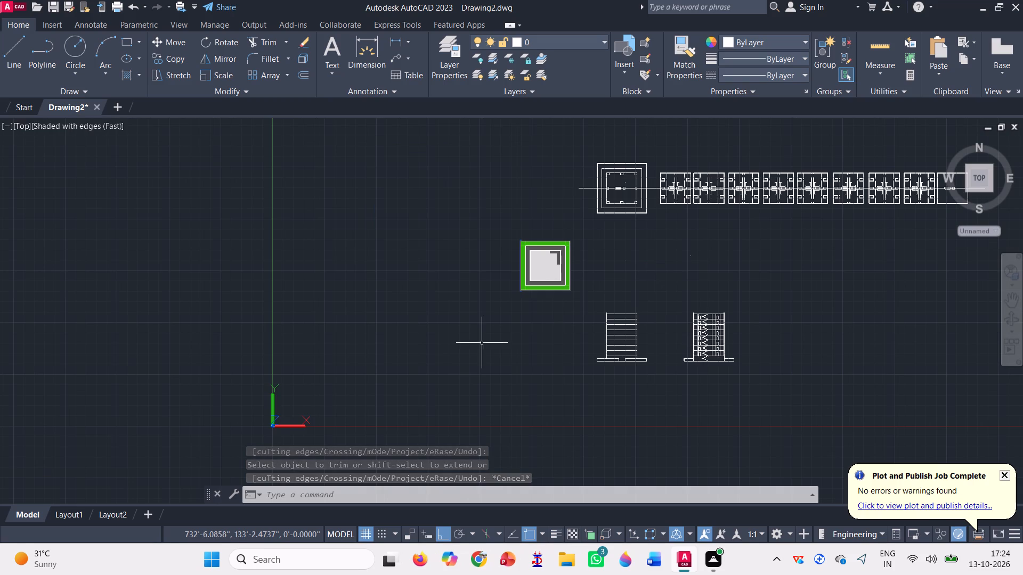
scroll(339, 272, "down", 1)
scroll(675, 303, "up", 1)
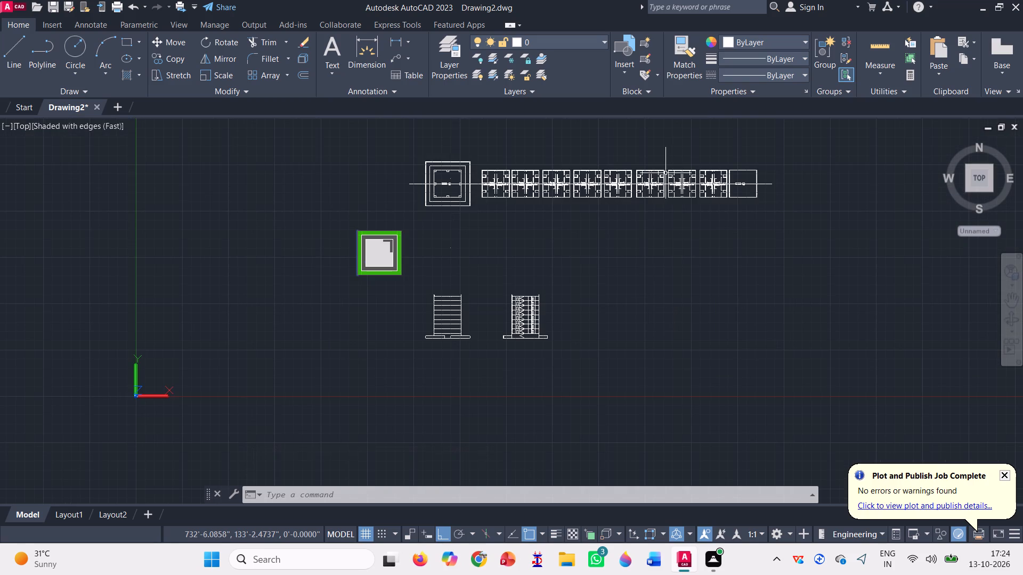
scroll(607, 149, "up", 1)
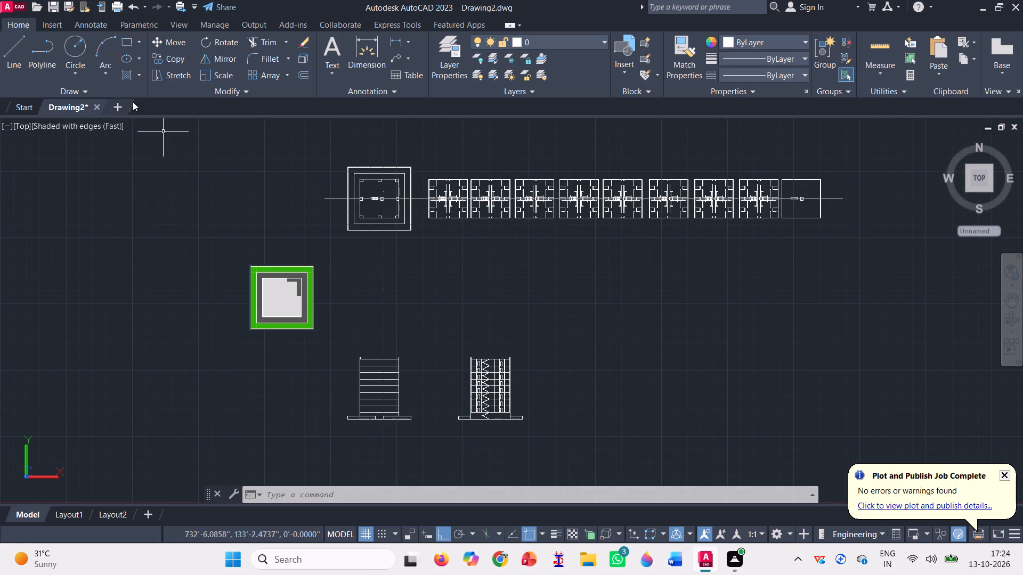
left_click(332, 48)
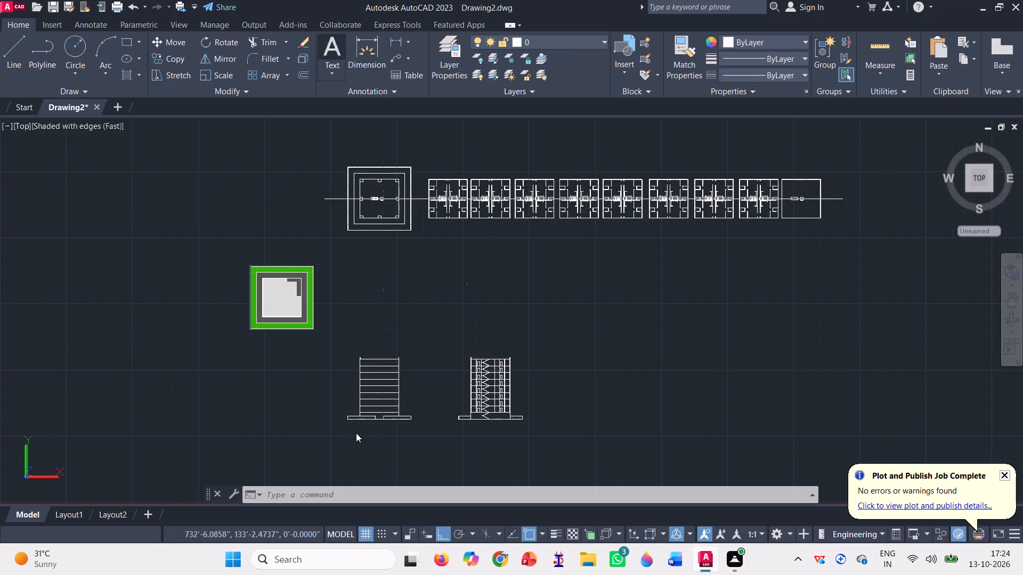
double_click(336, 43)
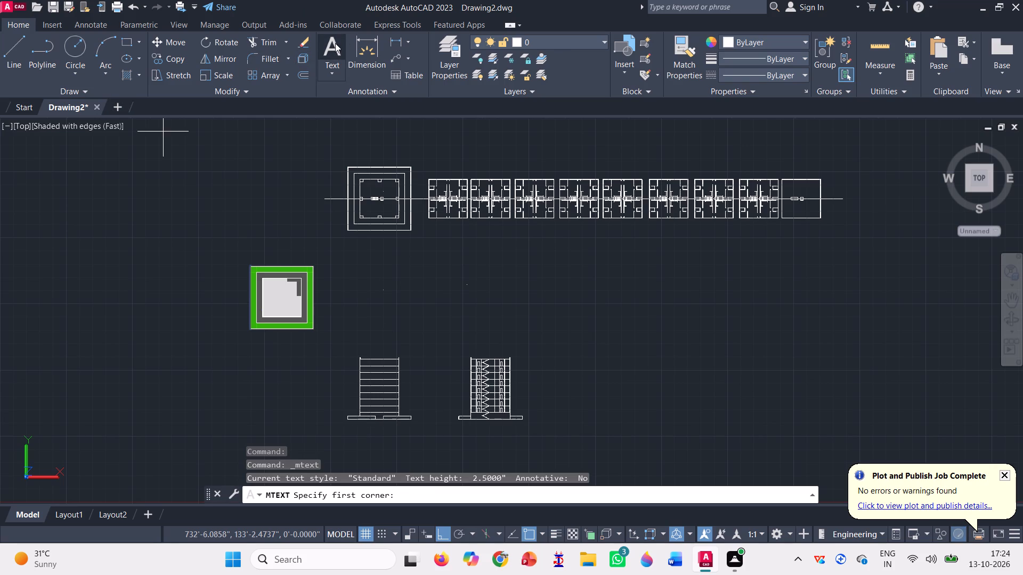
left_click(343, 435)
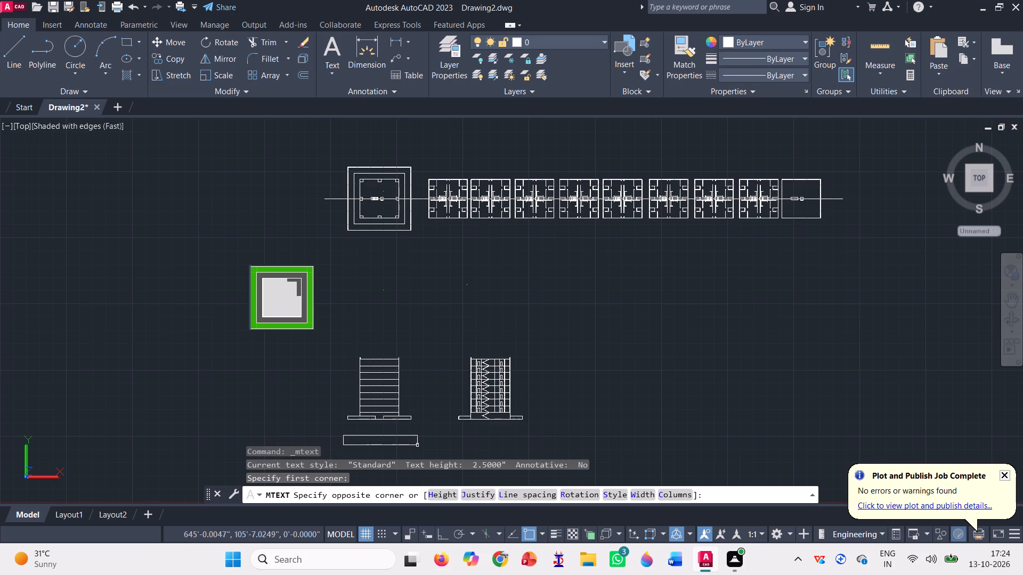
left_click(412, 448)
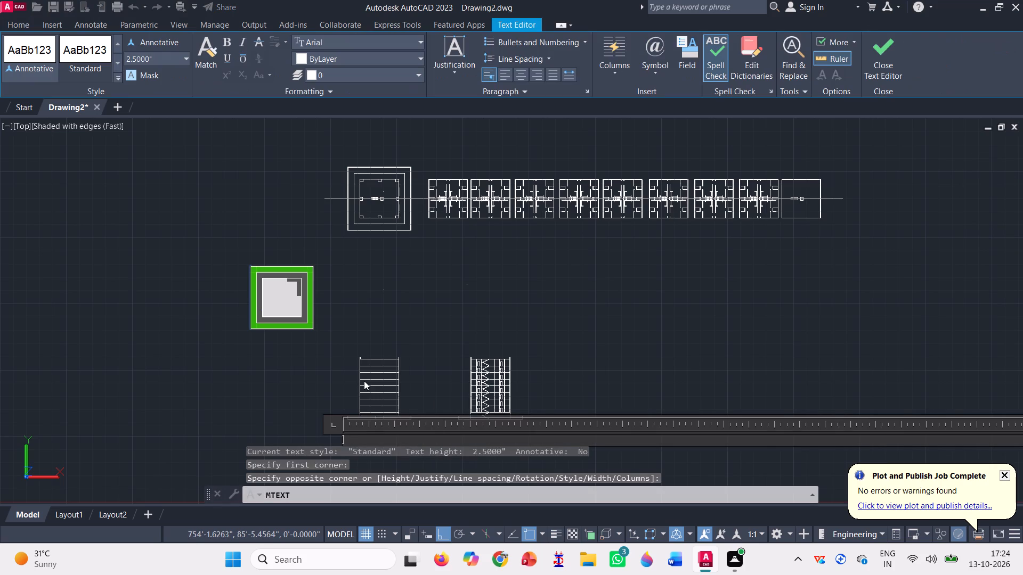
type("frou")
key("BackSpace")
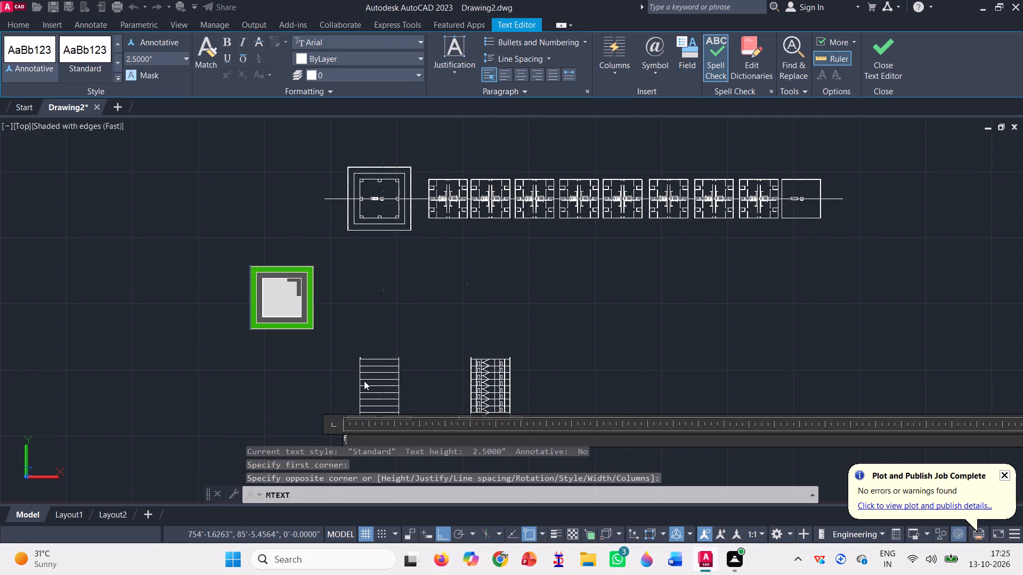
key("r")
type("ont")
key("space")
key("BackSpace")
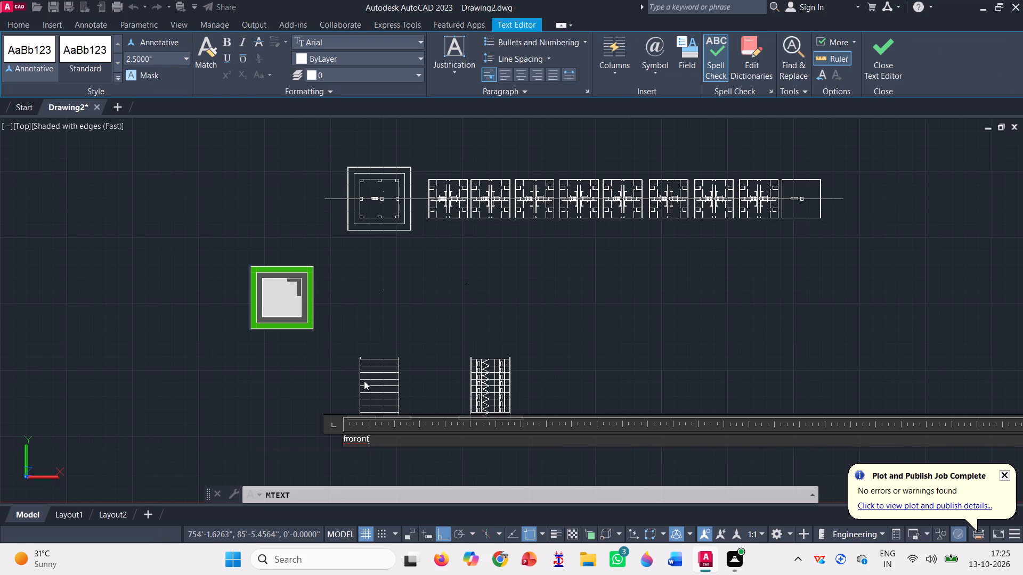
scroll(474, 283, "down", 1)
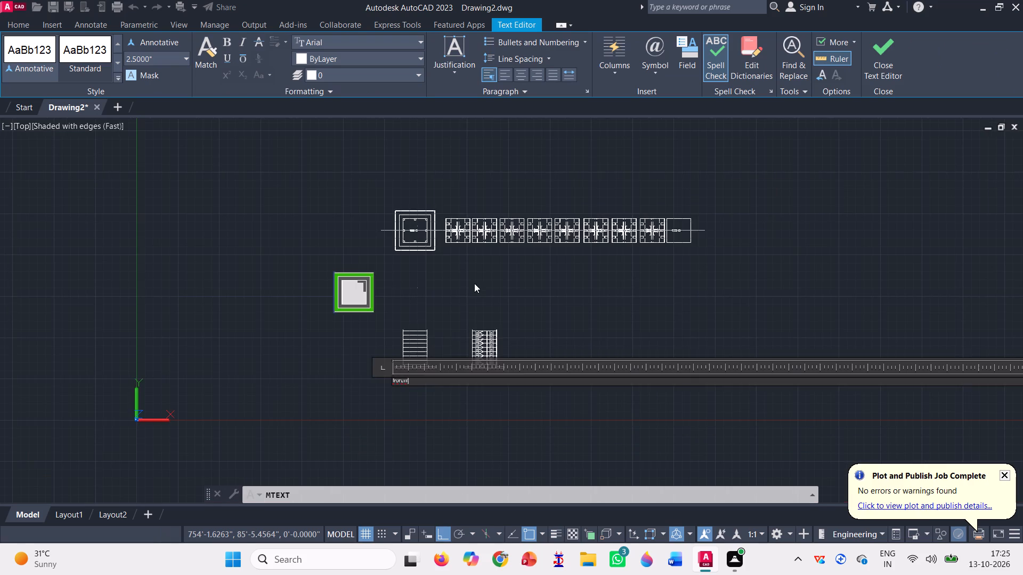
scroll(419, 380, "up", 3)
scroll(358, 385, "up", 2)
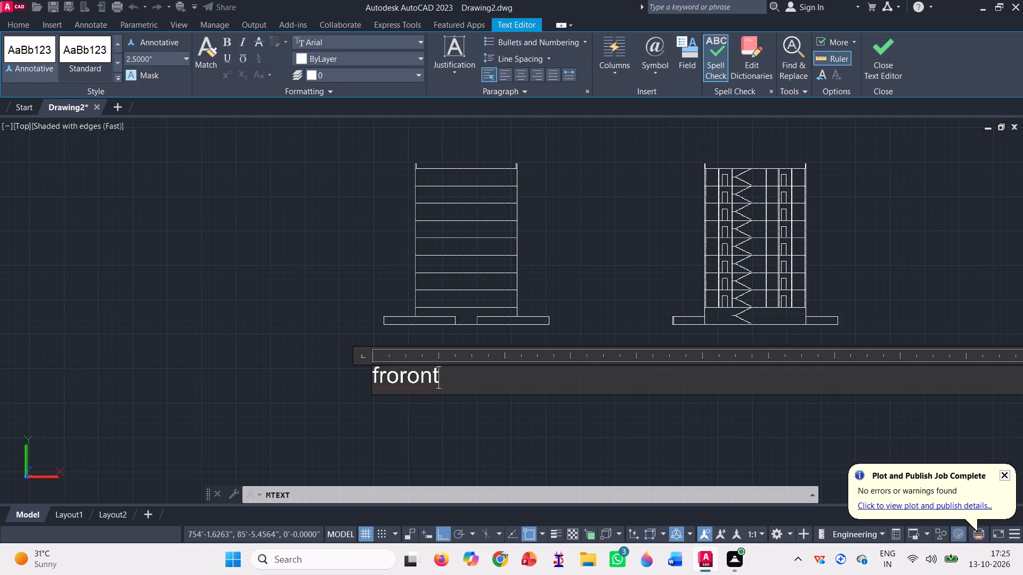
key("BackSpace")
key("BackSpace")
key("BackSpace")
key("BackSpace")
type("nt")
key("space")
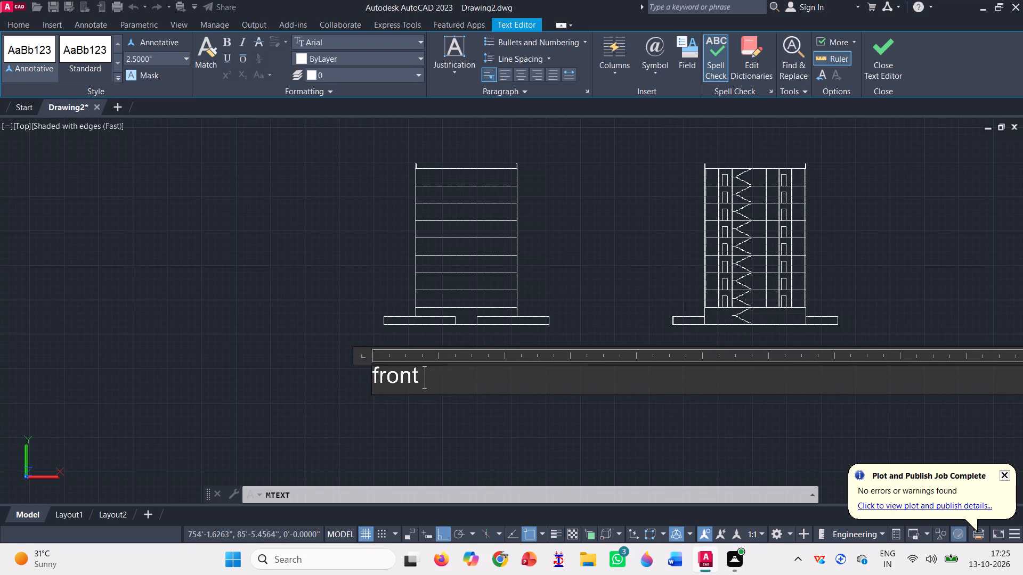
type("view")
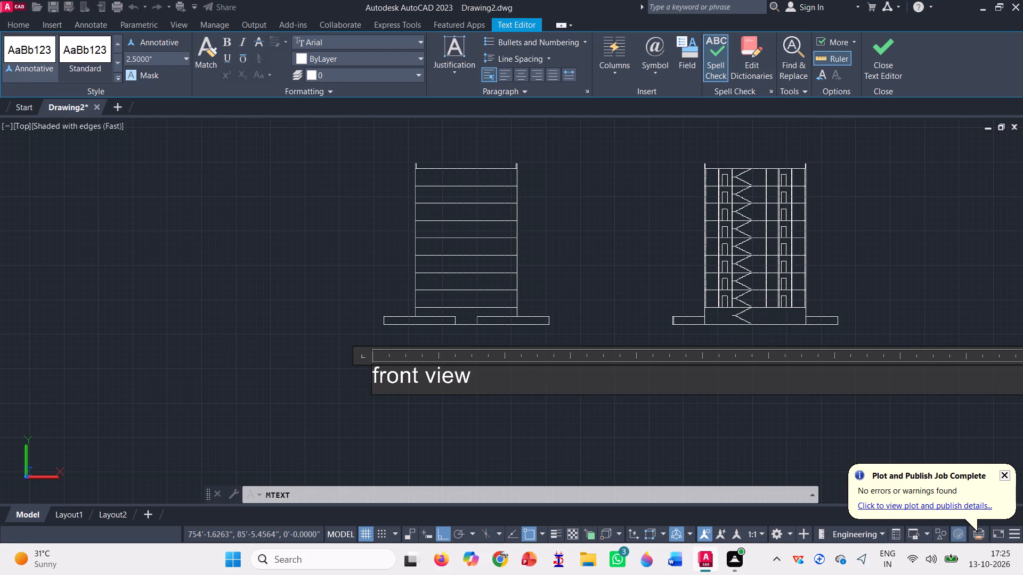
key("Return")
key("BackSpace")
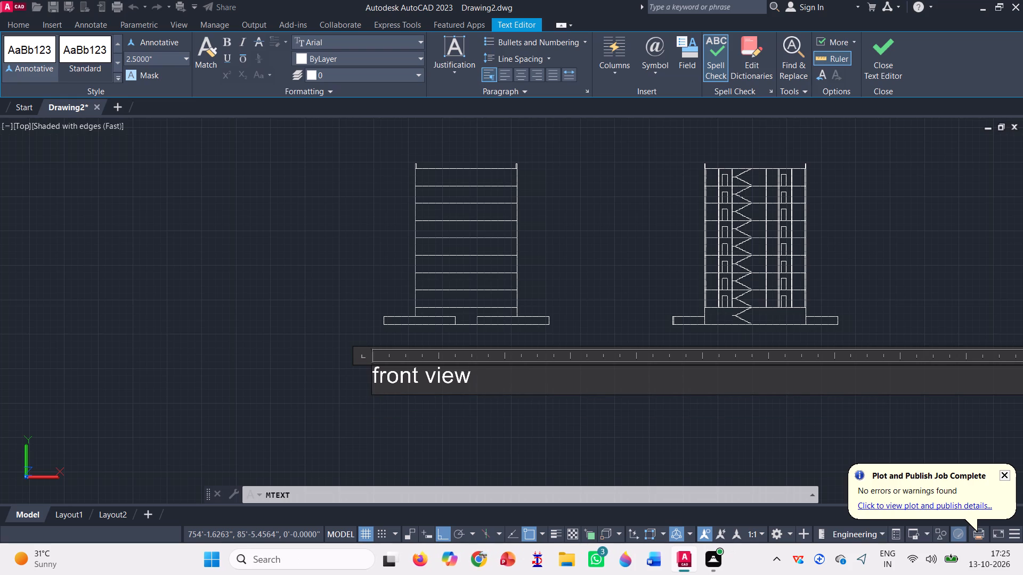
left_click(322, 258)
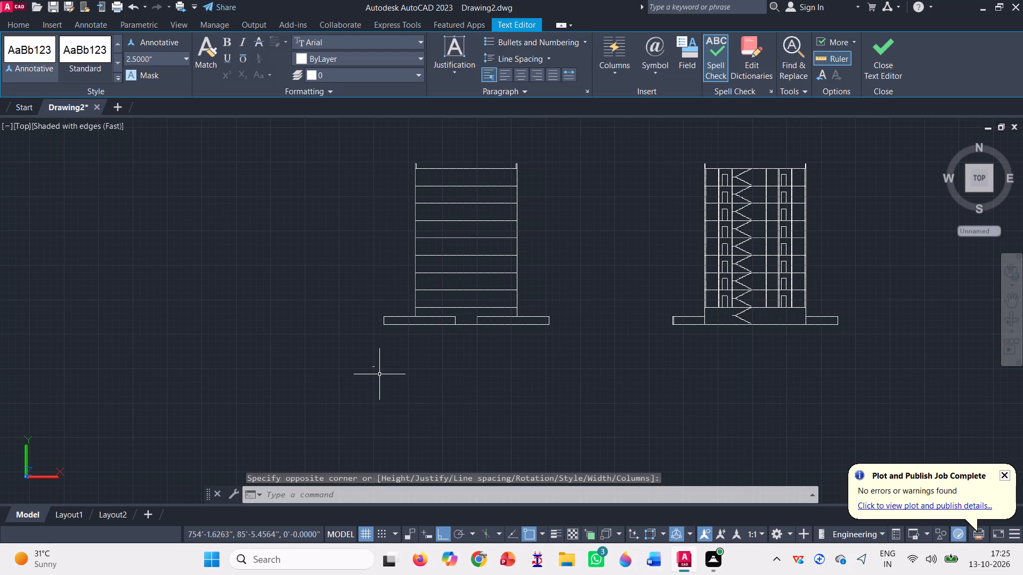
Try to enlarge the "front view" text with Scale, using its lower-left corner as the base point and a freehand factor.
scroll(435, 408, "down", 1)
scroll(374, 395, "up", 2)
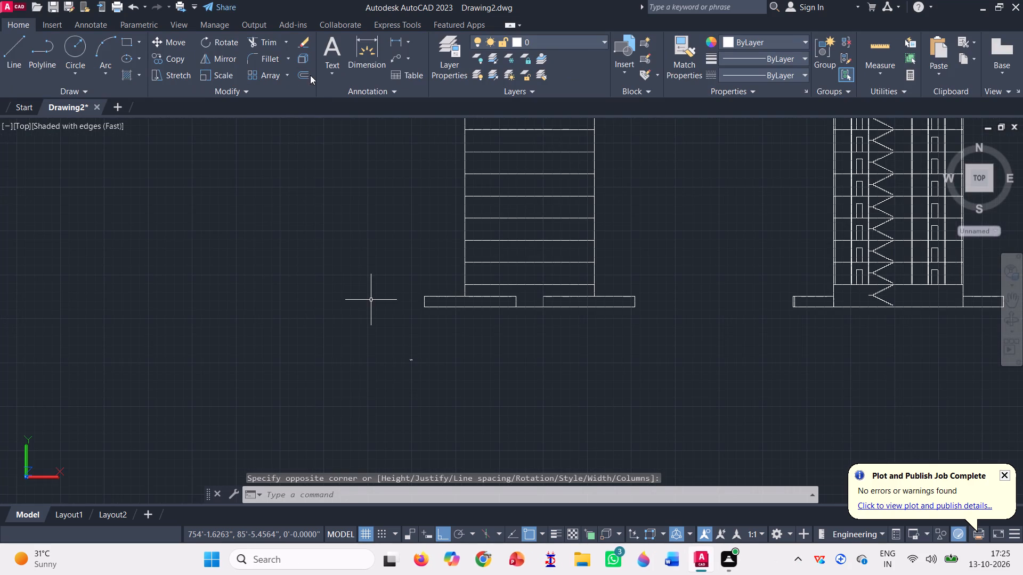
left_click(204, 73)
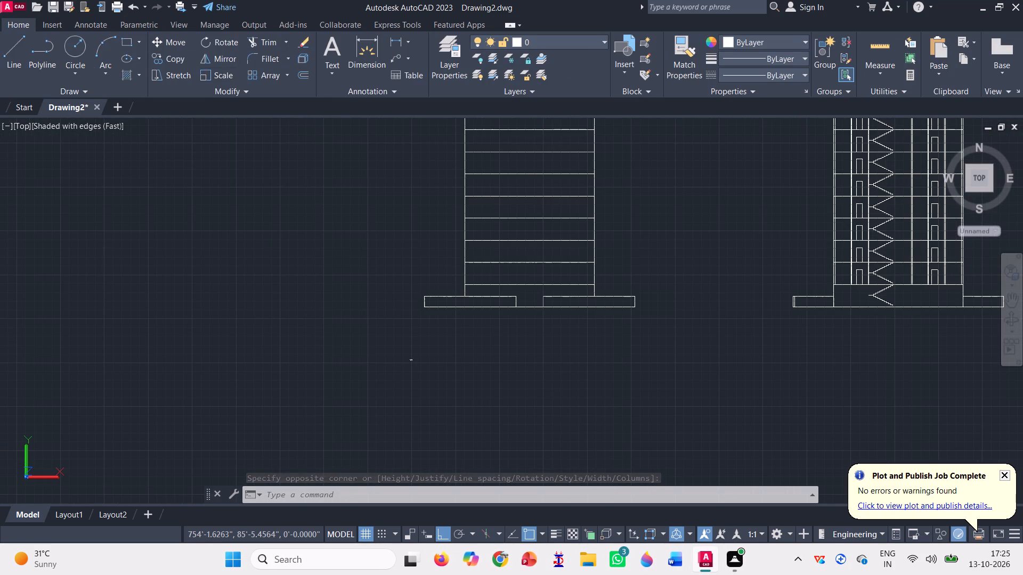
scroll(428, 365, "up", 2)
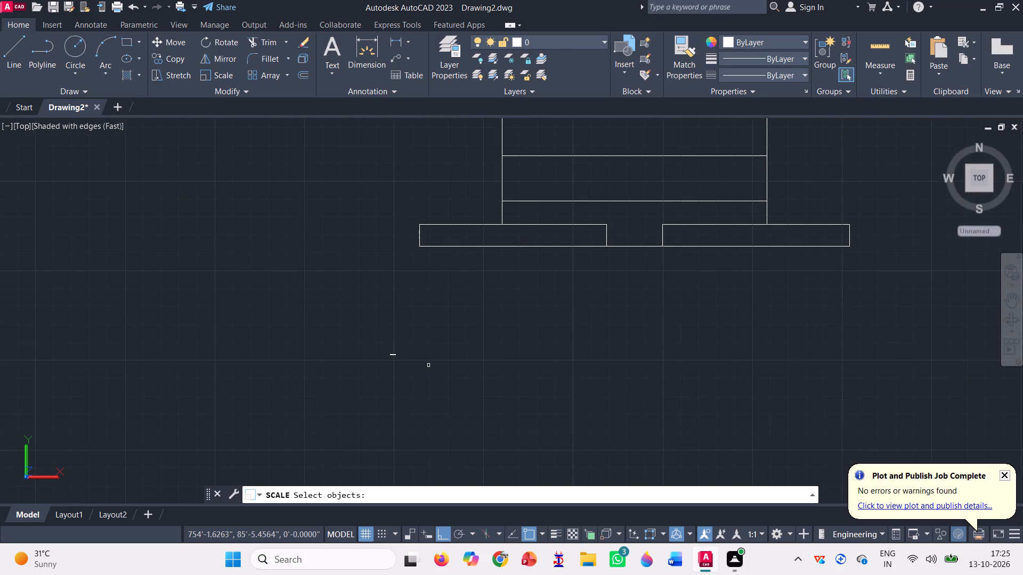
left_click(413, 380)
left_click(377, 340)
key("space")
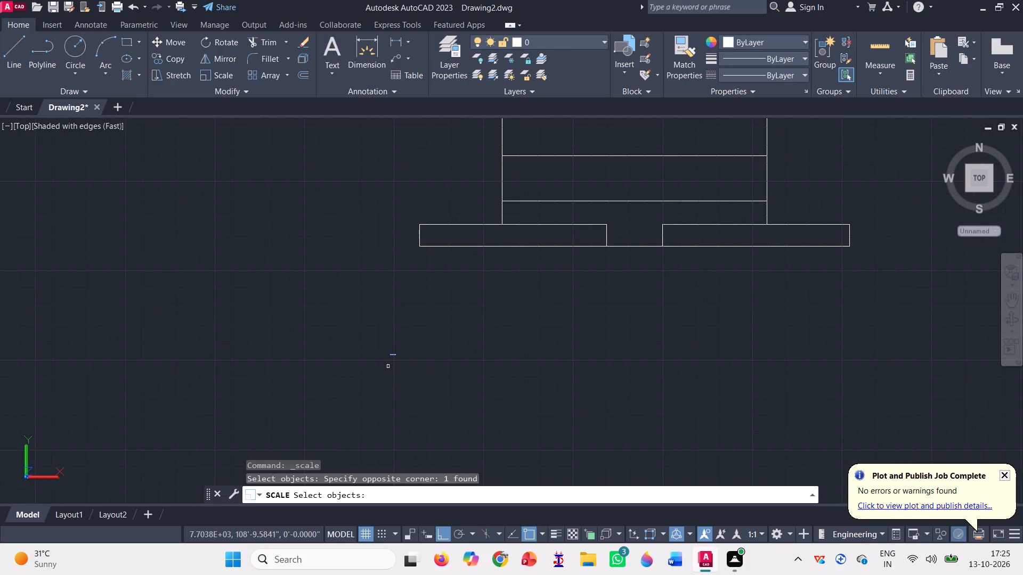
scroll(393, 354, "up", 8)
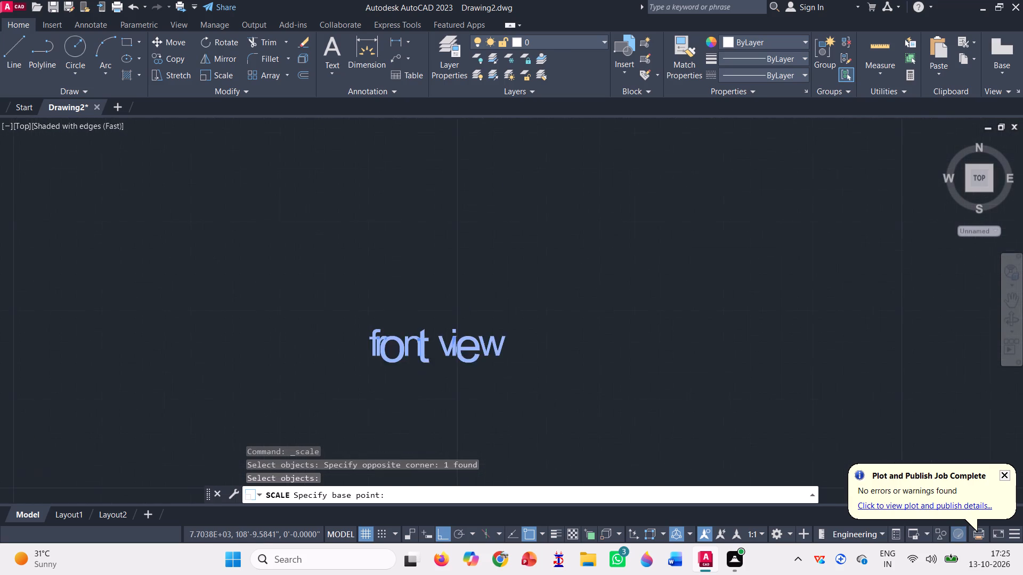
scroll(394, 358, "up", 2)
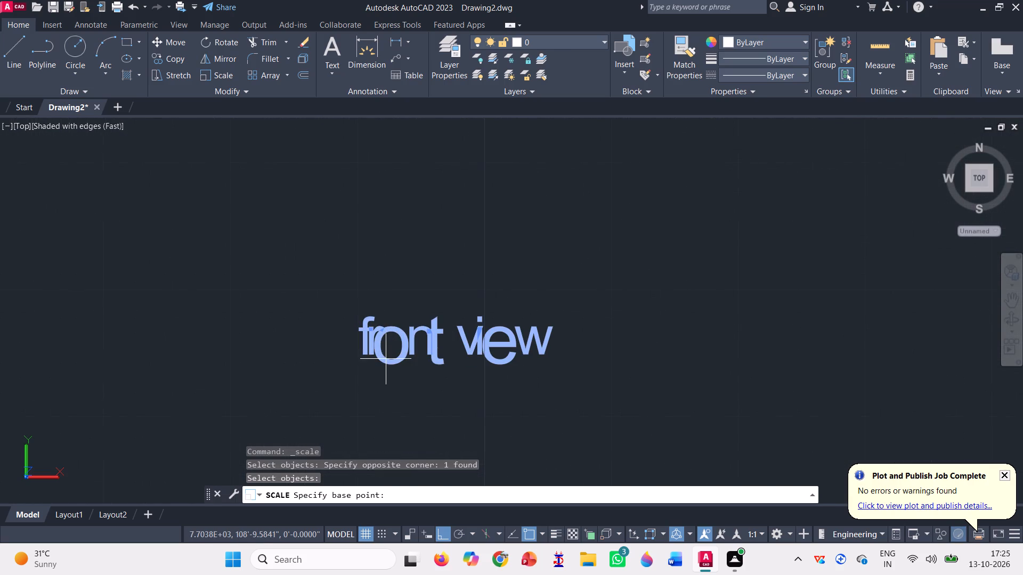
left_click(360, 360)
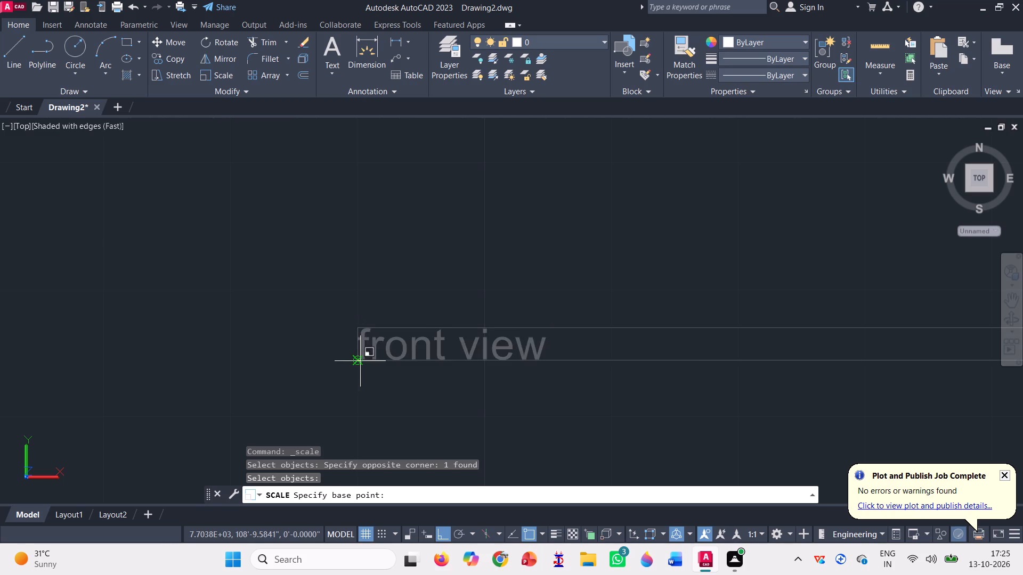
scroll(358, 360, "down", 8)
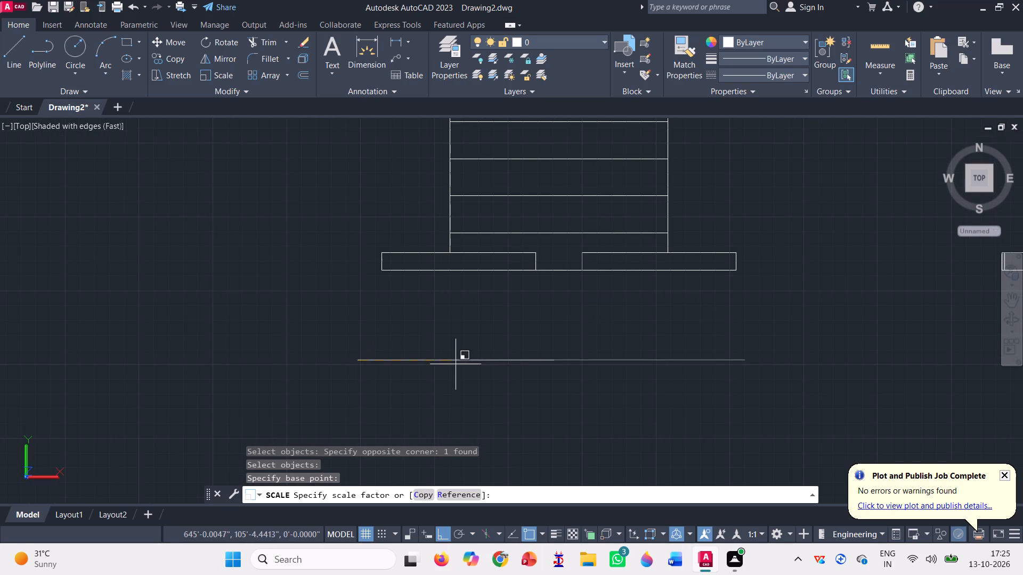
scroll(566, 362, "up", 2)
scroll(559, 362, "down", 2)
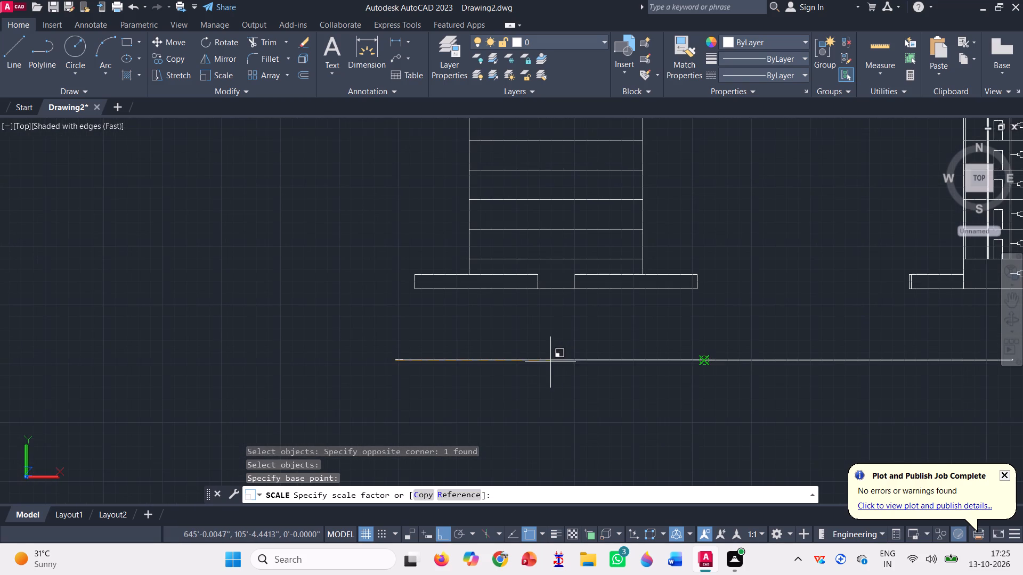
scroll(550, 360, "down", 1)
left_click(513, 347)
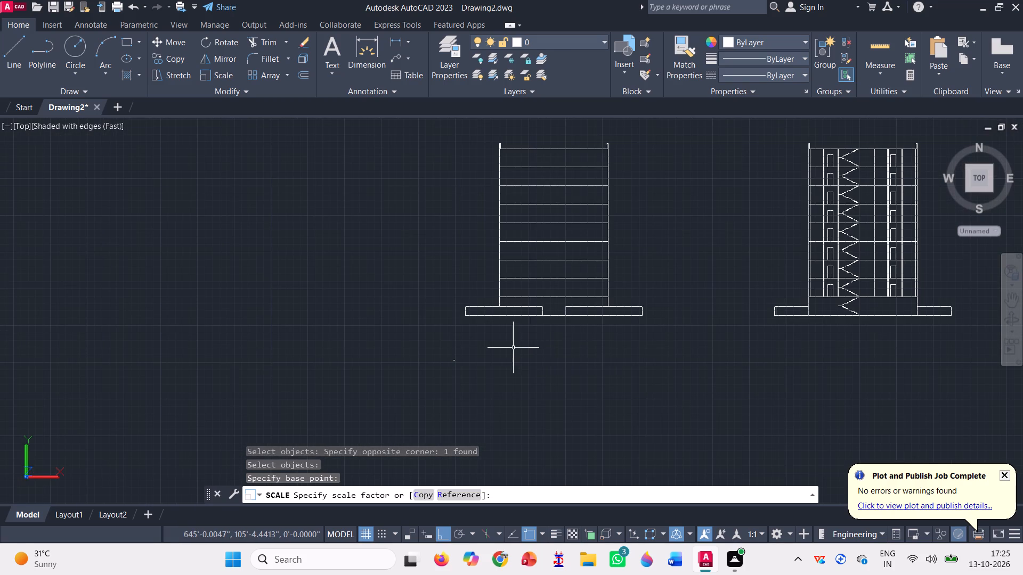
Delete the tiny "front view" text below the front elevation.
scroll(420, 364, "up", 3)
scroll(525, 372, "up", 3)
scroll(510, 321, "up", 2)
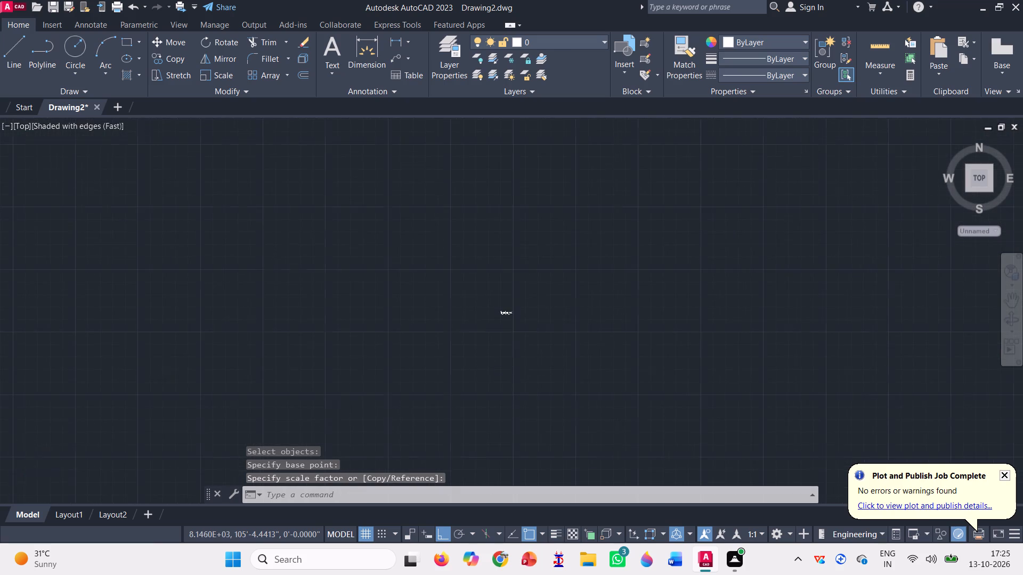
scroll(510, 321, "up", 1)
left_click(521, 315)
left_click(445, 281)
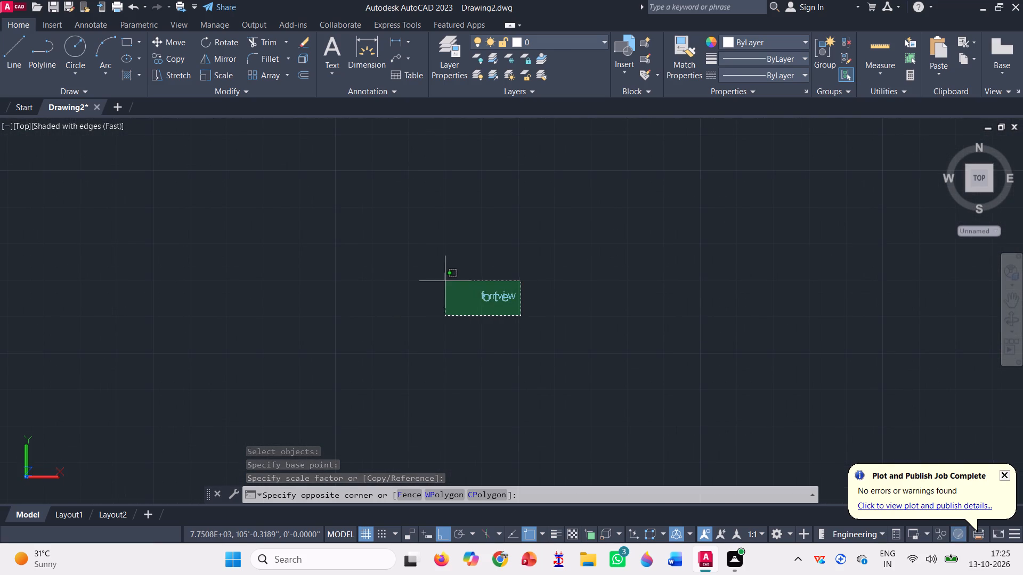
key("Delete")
Start a new multiline text box below the base of the front elevation and enter "front view".
scroll(445, 281, "down", 3)
scroll(454, 328, "down", 2)
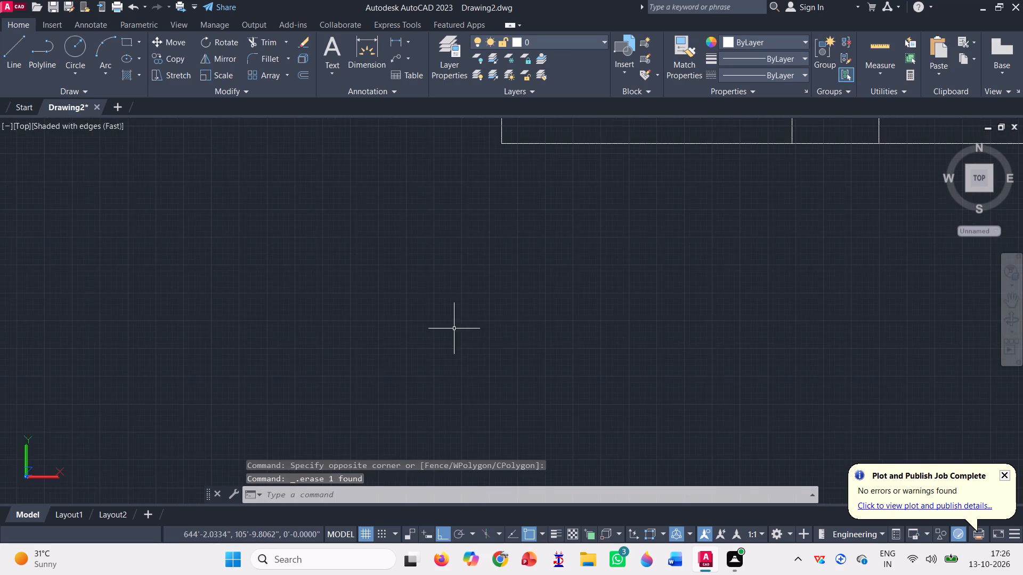
scroll(454, 328, "down", 2)
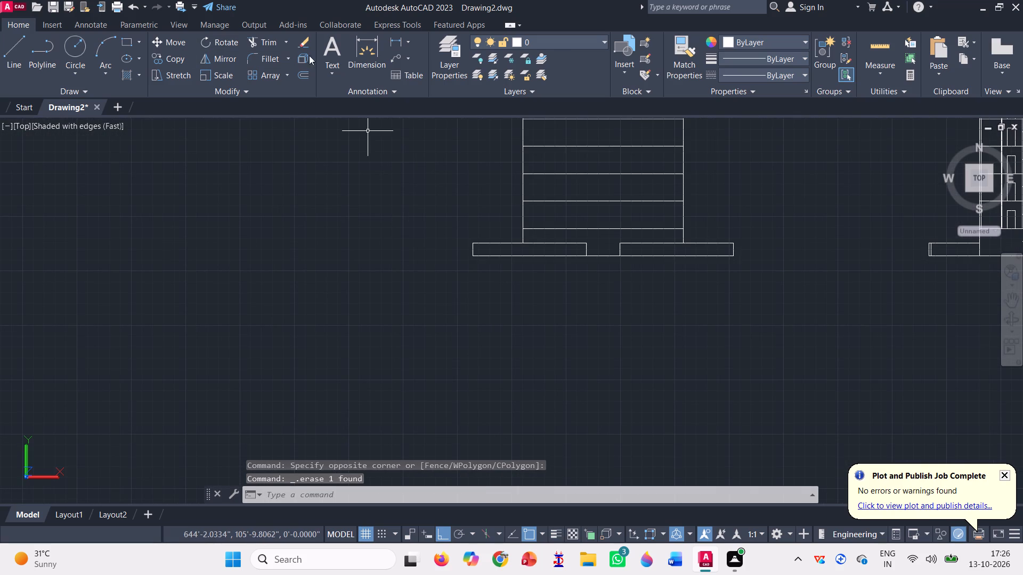
left_click(328, 46)
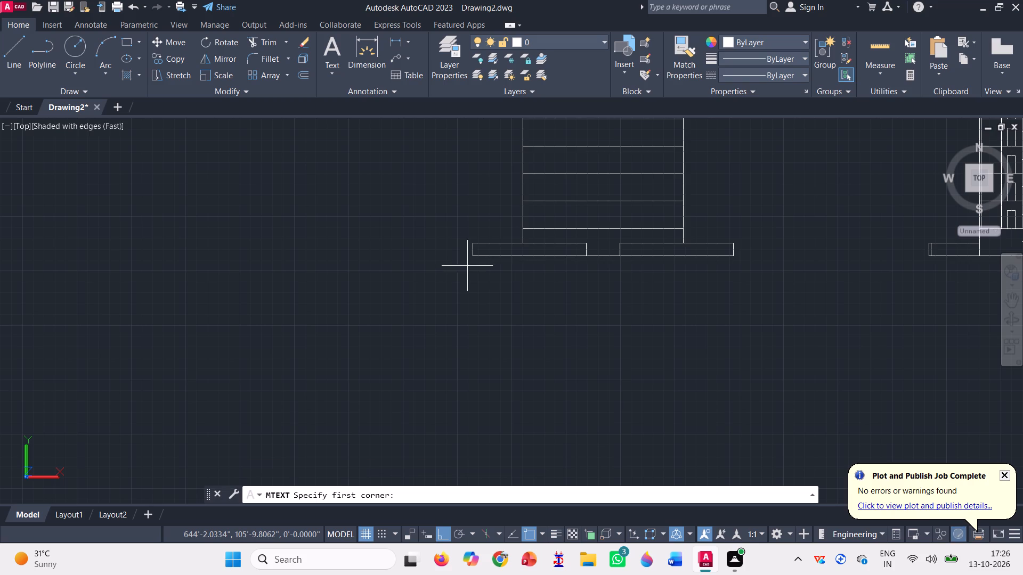
left_click(490, 285)
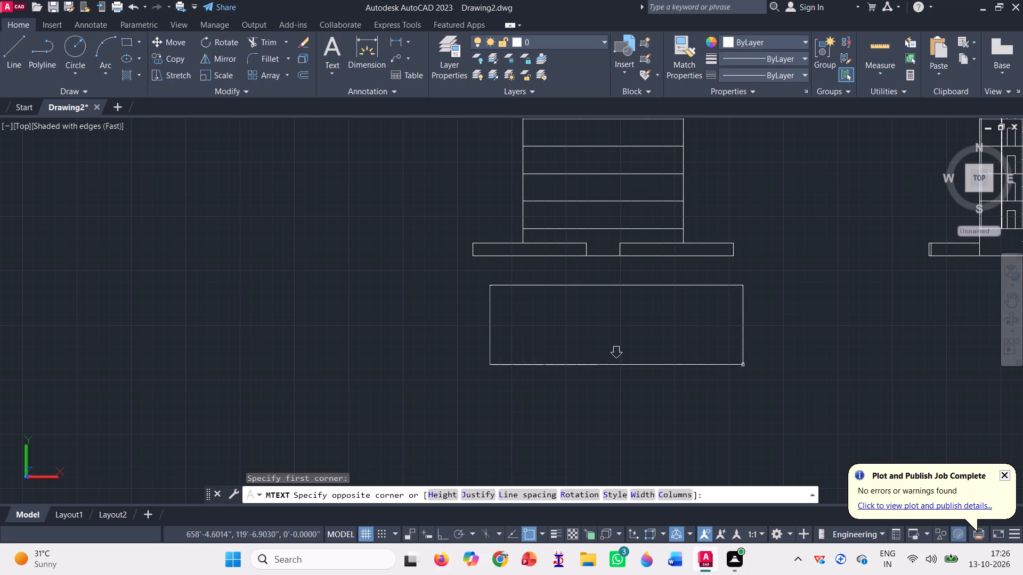
left_click(732, 356)
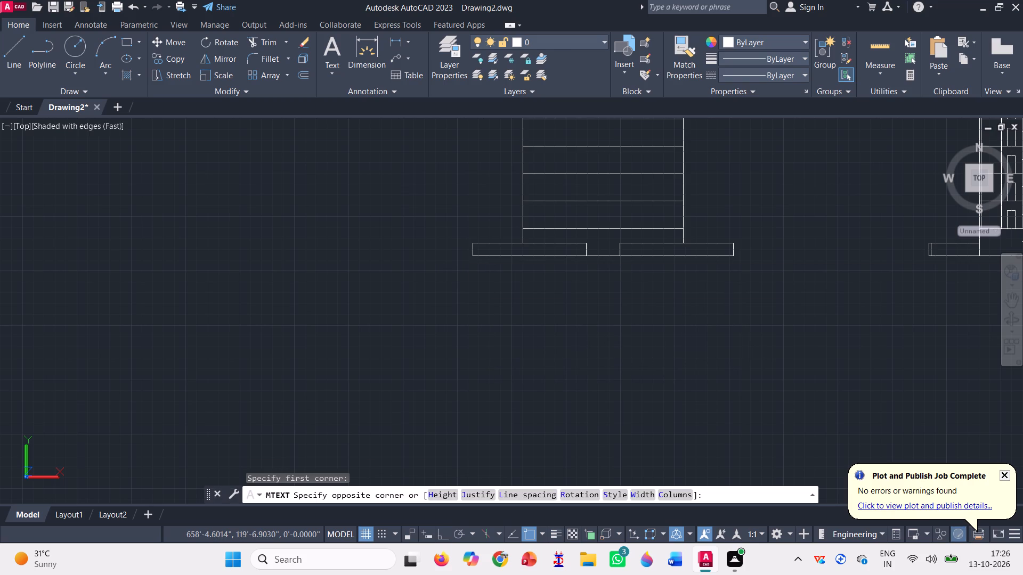
type("fo")
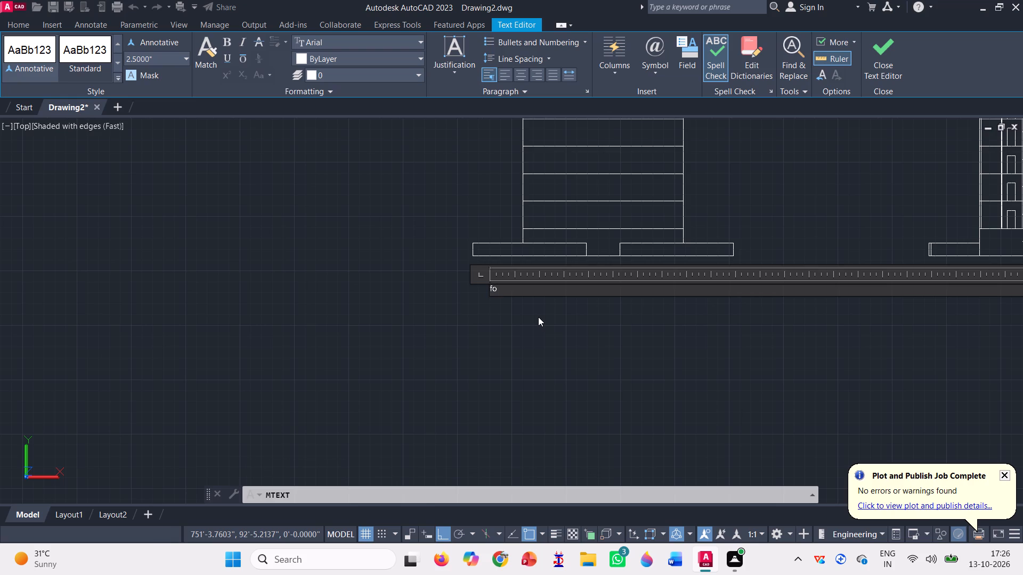
key("BackSpace")
type("rony")
key("t")
key("BackSpace")
key("BackSpace")
type("t")
key("space")
type("view")
Choose the Times New Roman Baltic font for the "front view" label and finish editing the text.
left_click(419, 40)
left_click(419, 40)
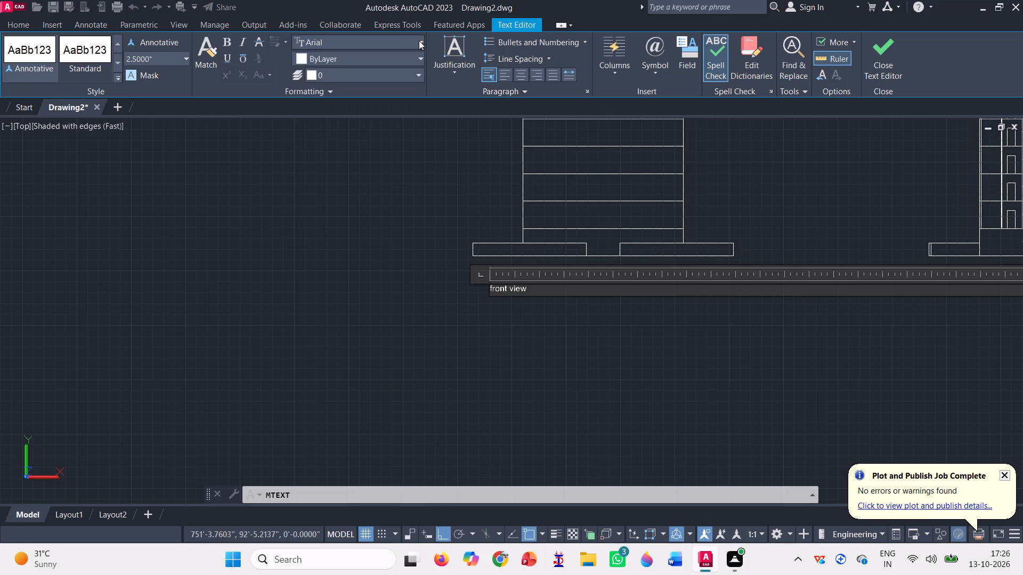
left_click(419, 40)
scroll(405, 94, "up", 2)
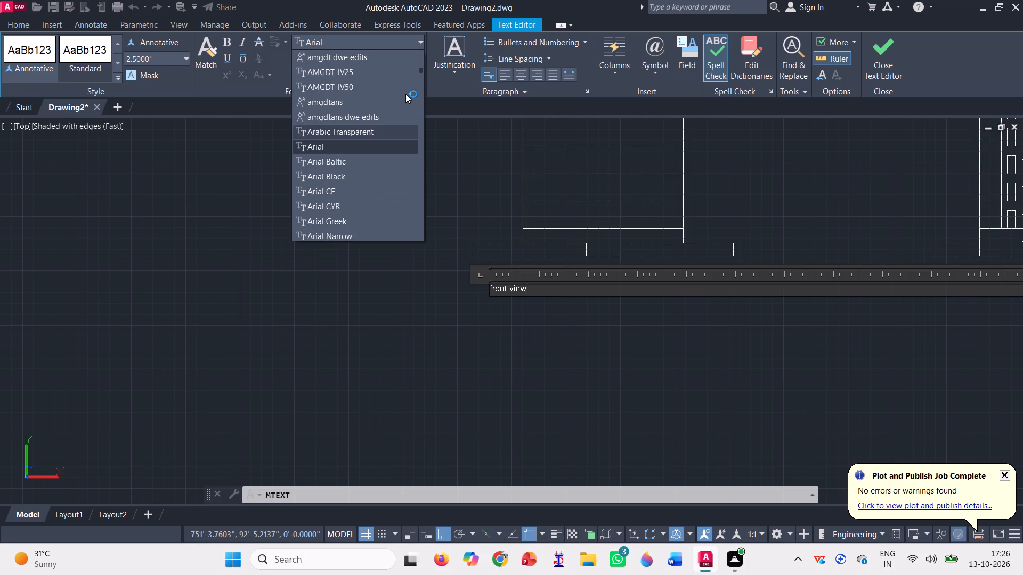
scroll(351, 64, "down", 4)
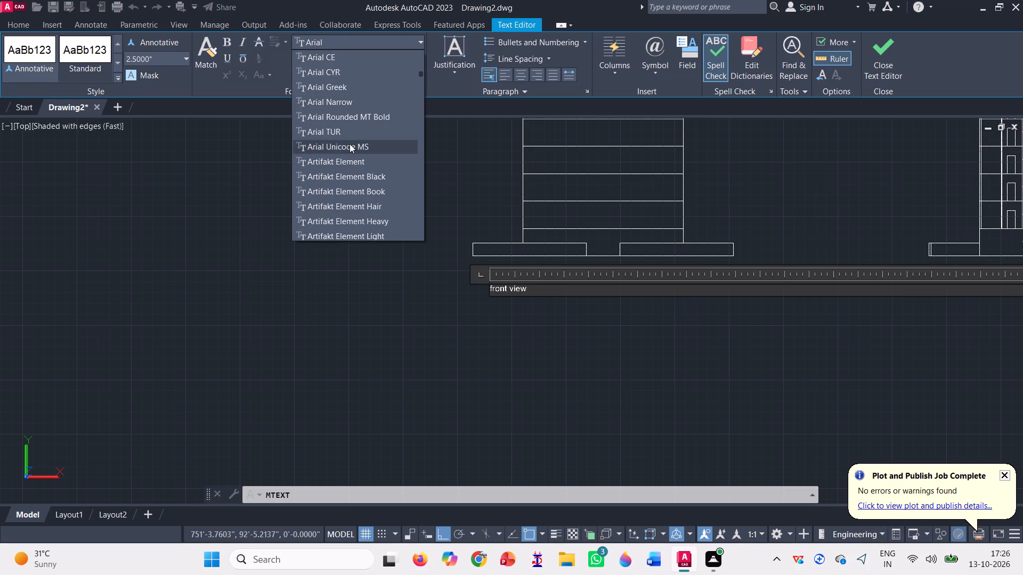
scroll(350, 144, "down", 18)
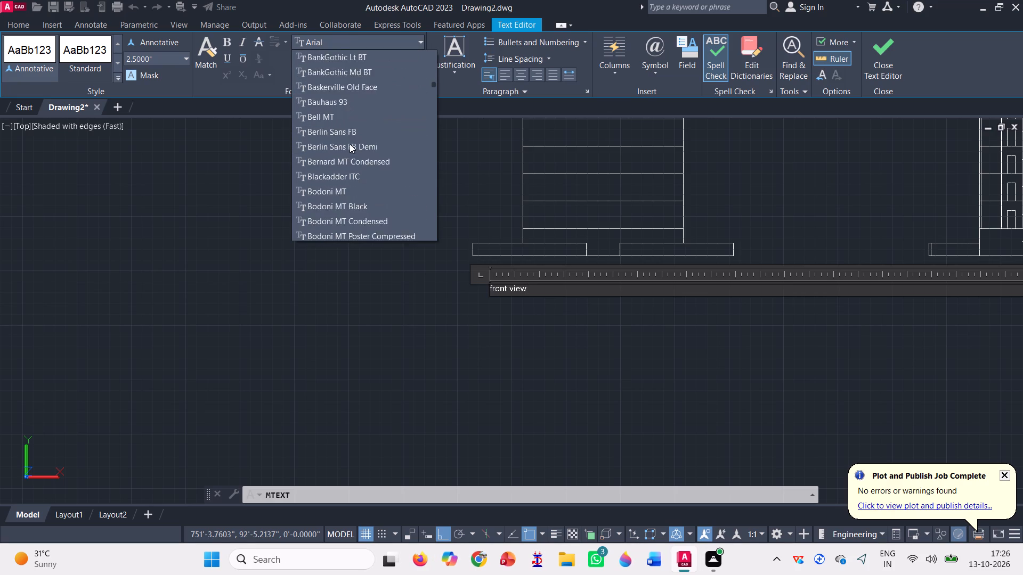
scroll(350, 144, "down", 13)
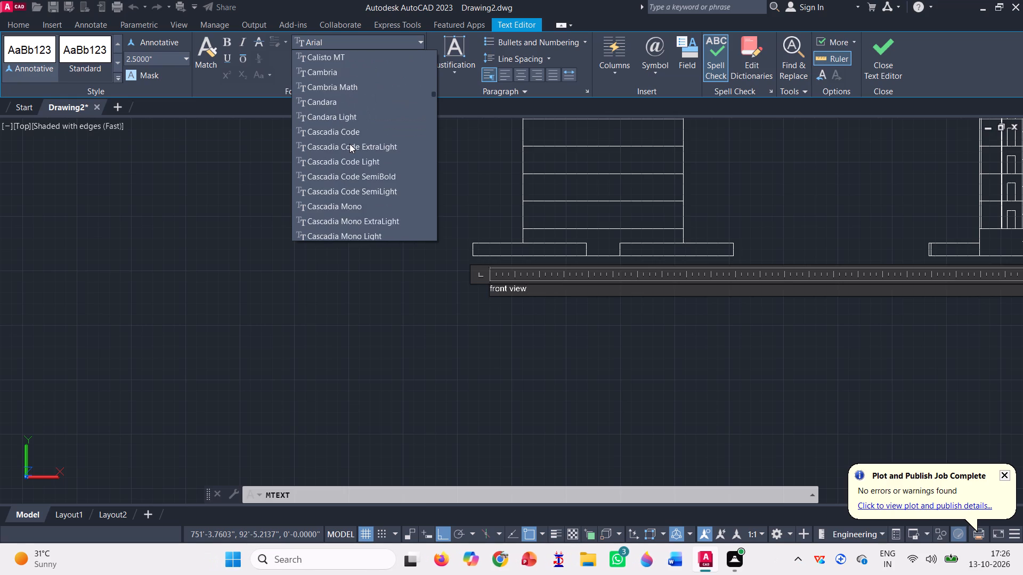
scroll(350, 144, "down", 16)
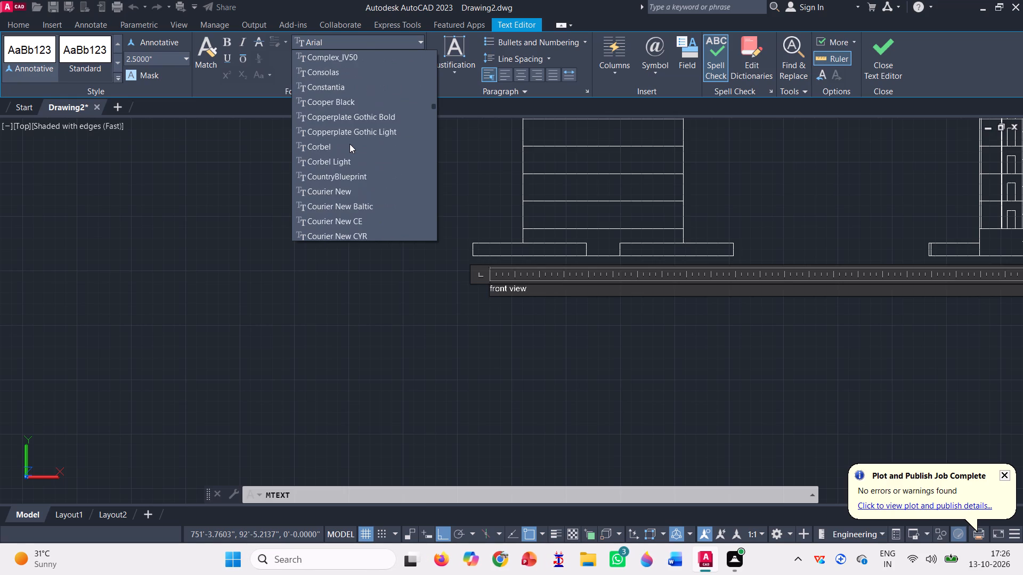
scroll(350, 144, "down", 16)
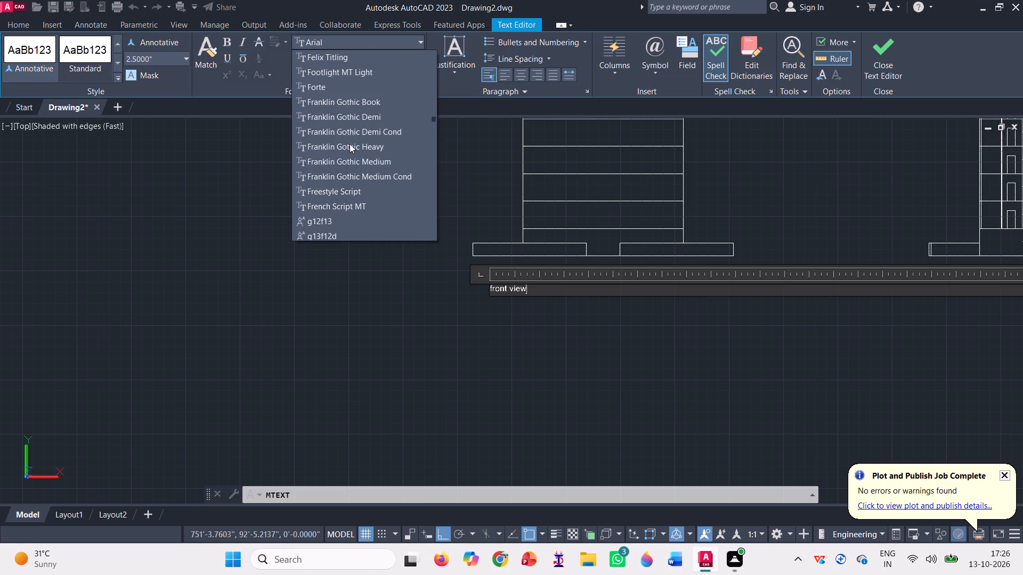
scroll(350, 144, "down", 11)
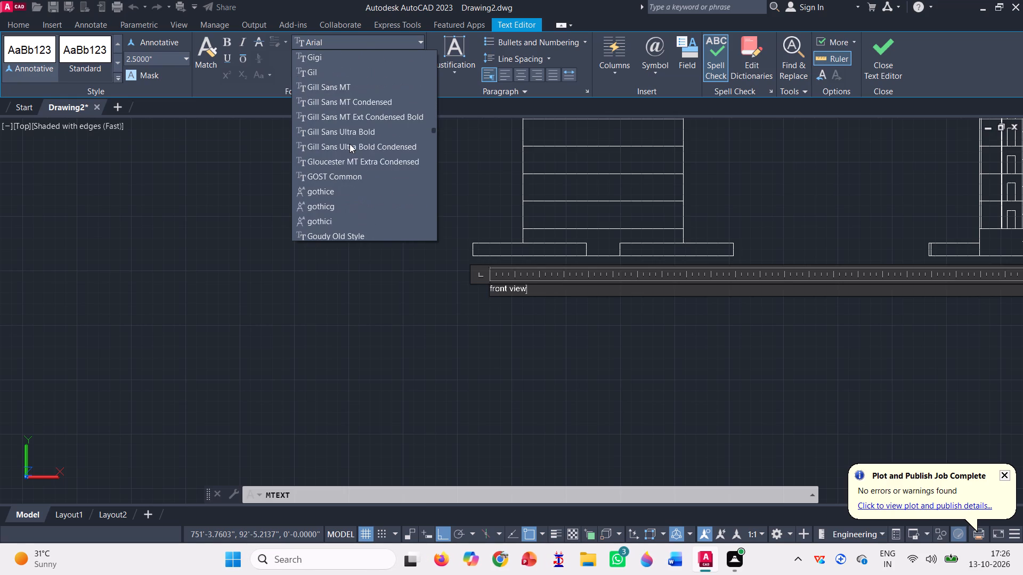
scroll(350, 144, "down", 8)
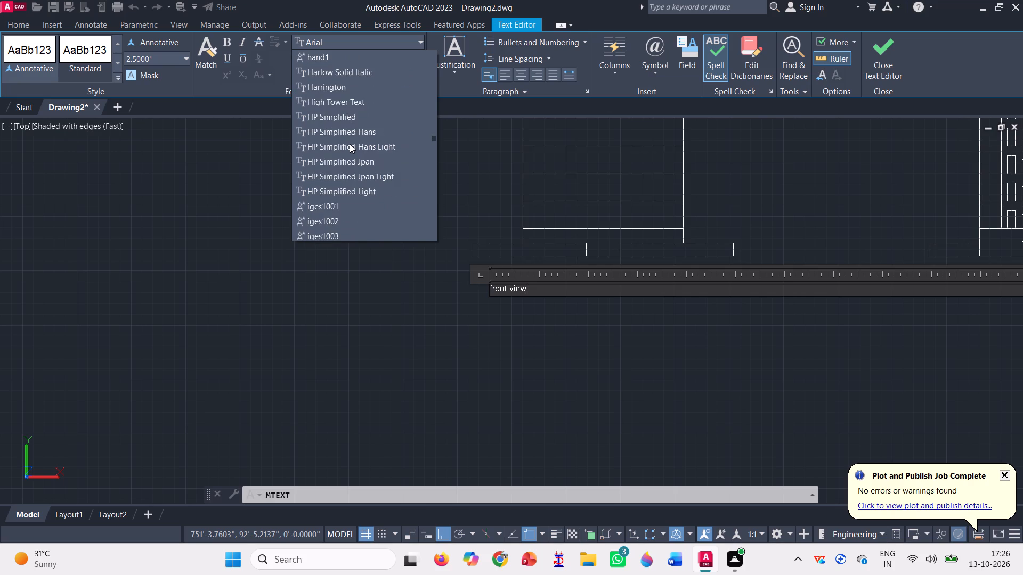
scroll(350, 144, "down", 4)
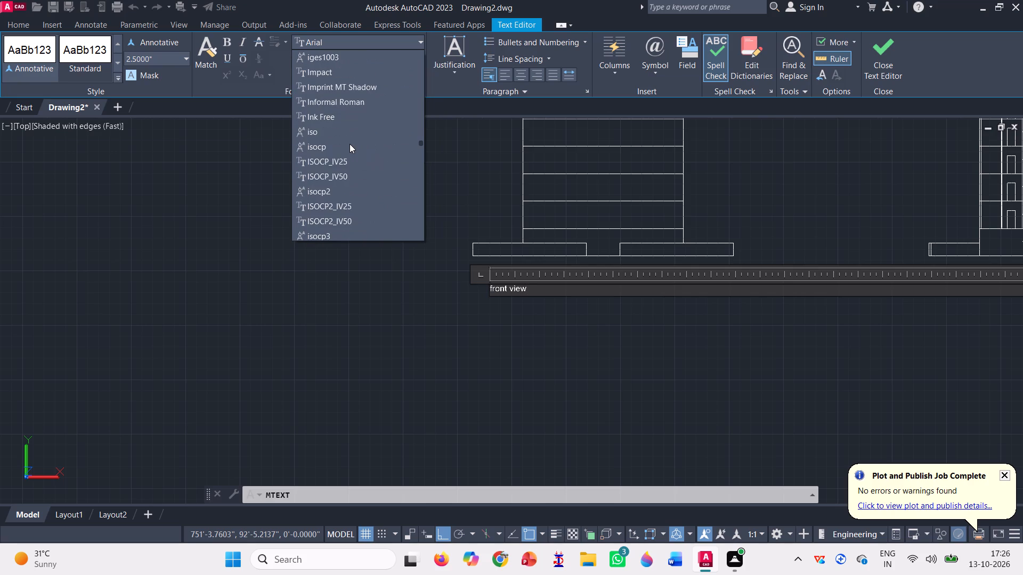
scroll(350, 144, "down", 7)
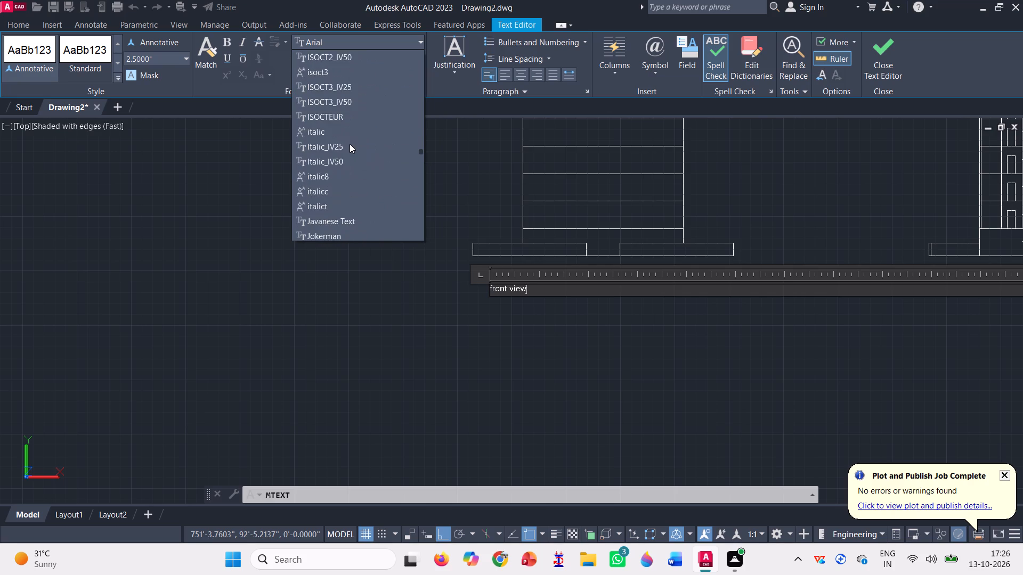
scroll(350, 144, "down", 11)
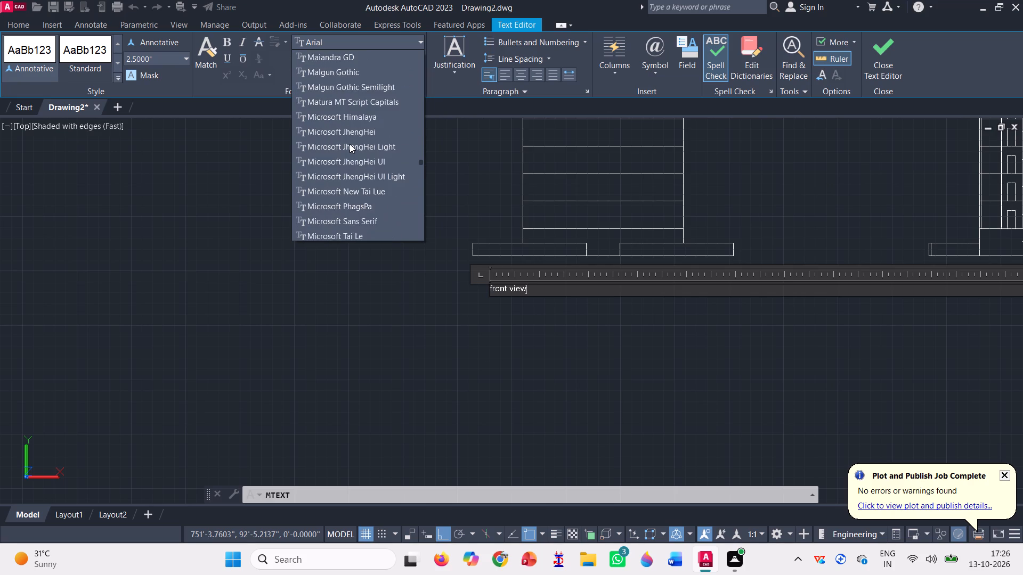
scroll(350, 144, "down", 9)
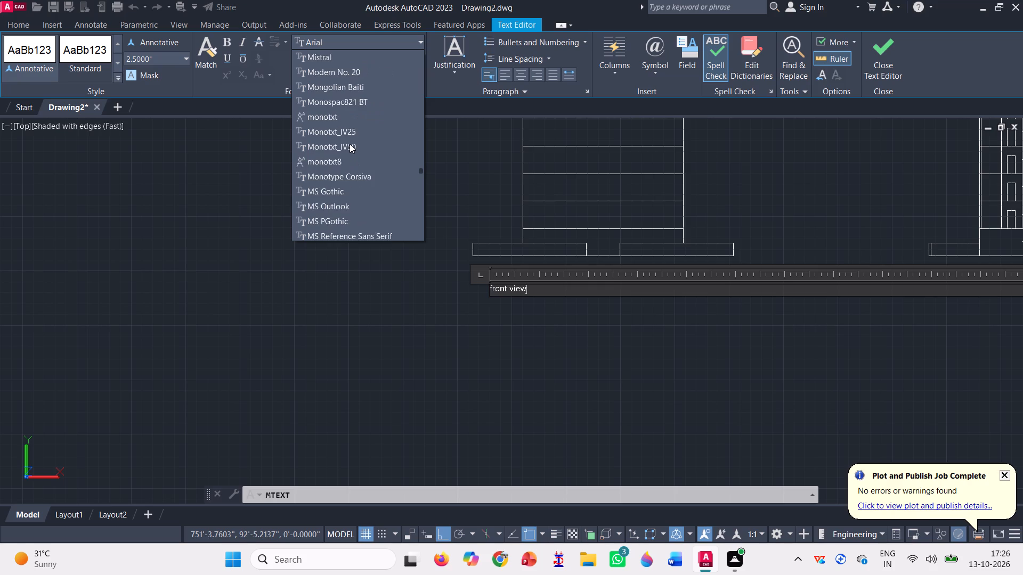
scroll(350, 144, "down", 11)
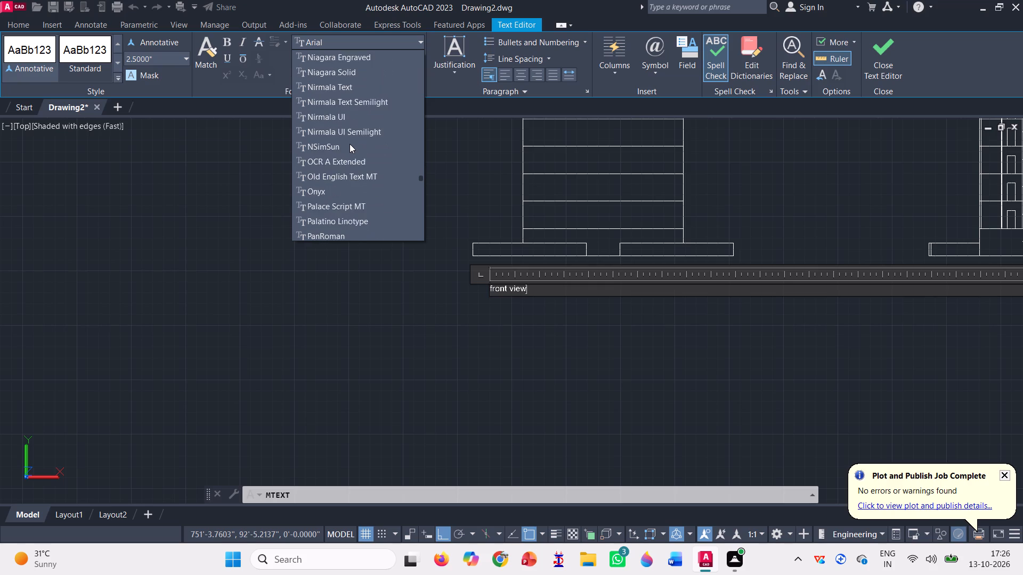
scroll(350, 144, "down", 11)
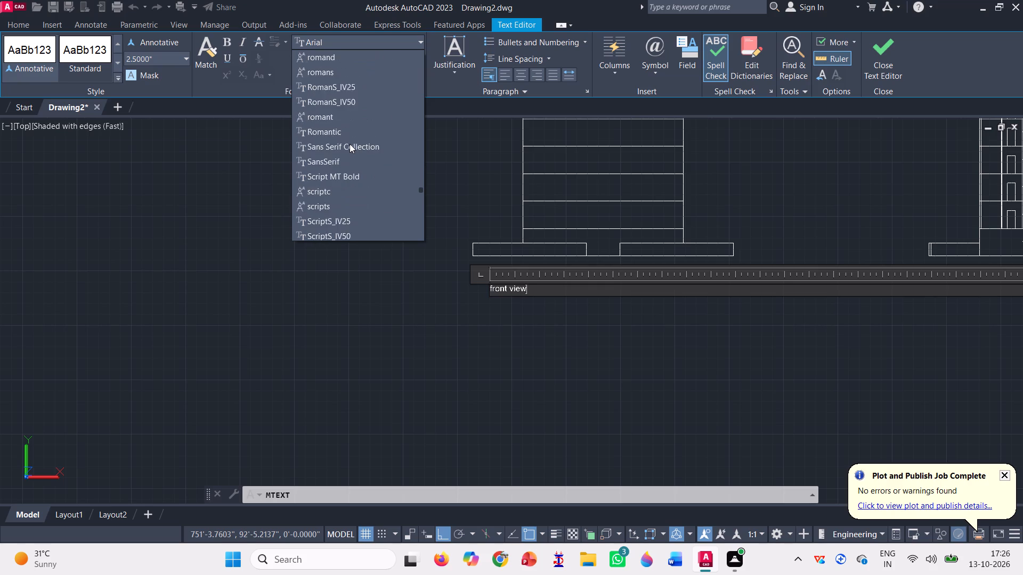
scroll(350, 144, "up", 2)
scroll(357, 144, "down", 18)
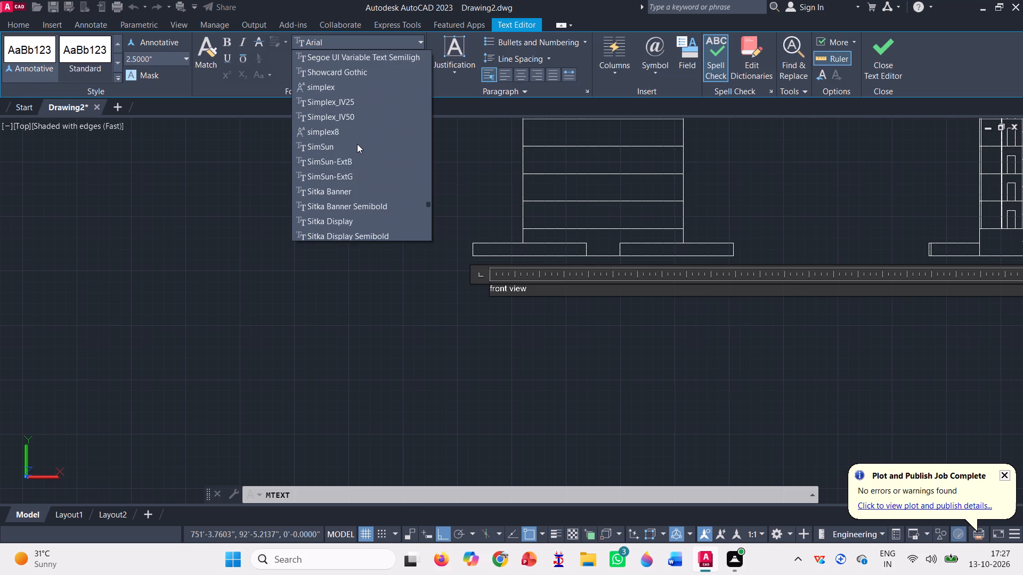
scroll(357, 144, "down", 12)
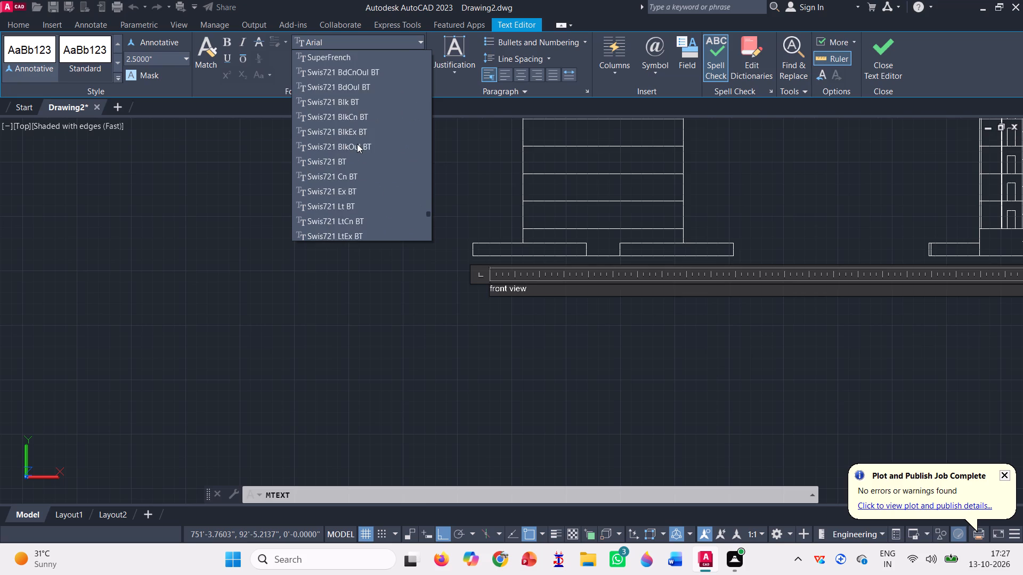
scroll(357, 144, "down", 14)
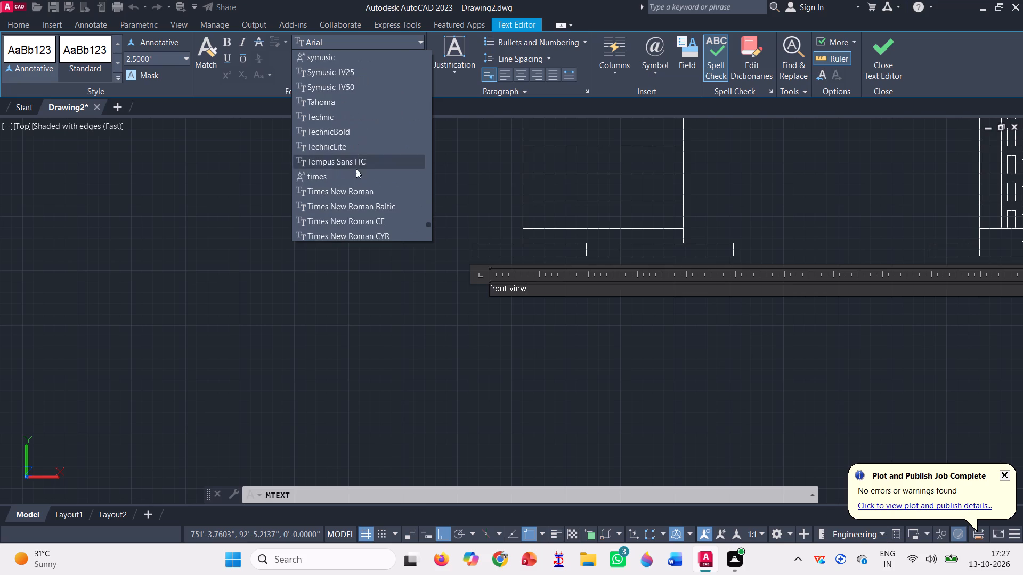
left_click(355, 206)
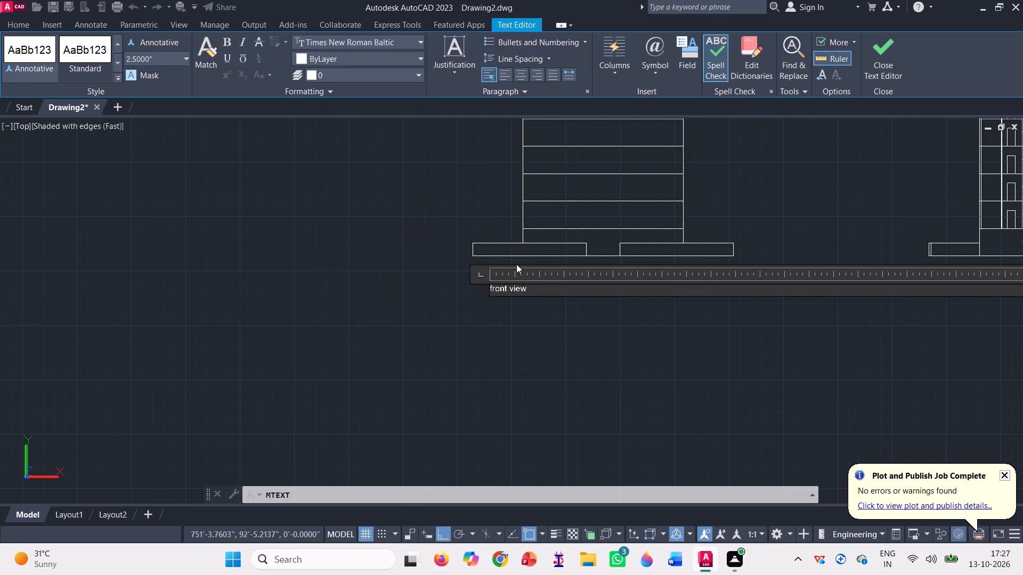
left_click(888, 47)
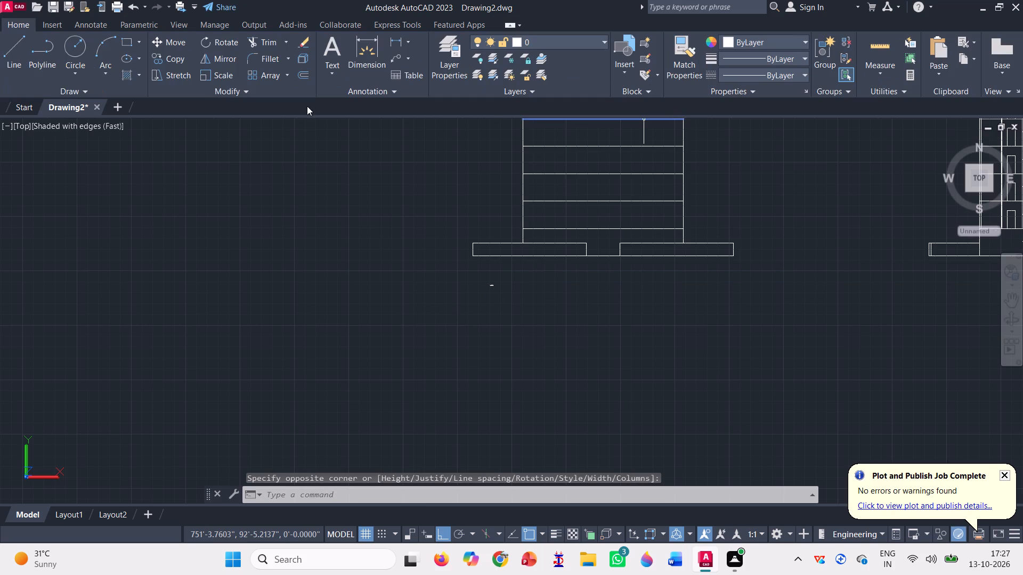
Enlarge the new "front view" label with Scale from its lower-left corner, setting the factor freehand below the front elevation's base.
left_click(221, 68)
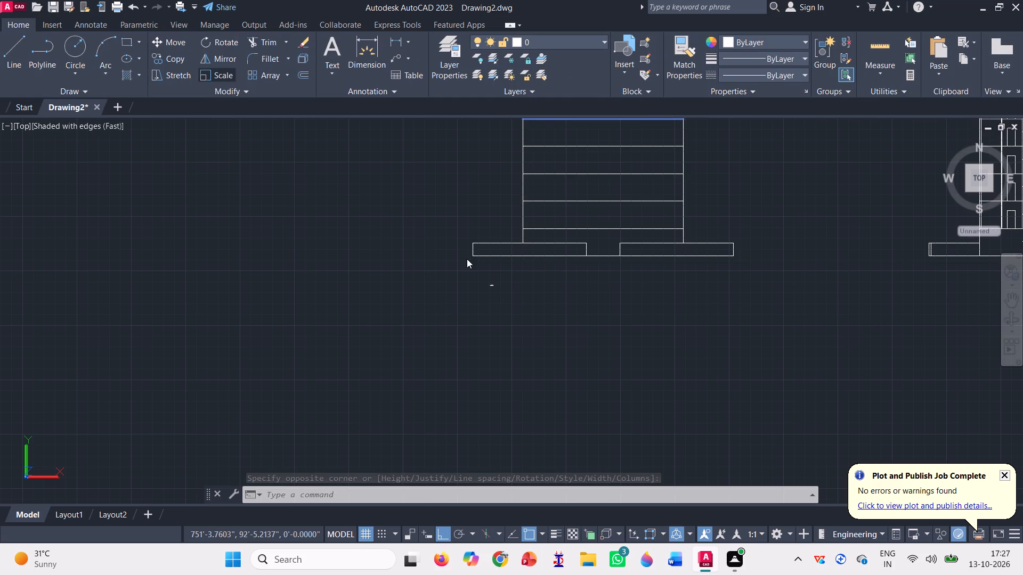
scroll(391, 334, "down", 2)
scroll(427, 302, "up", 1)
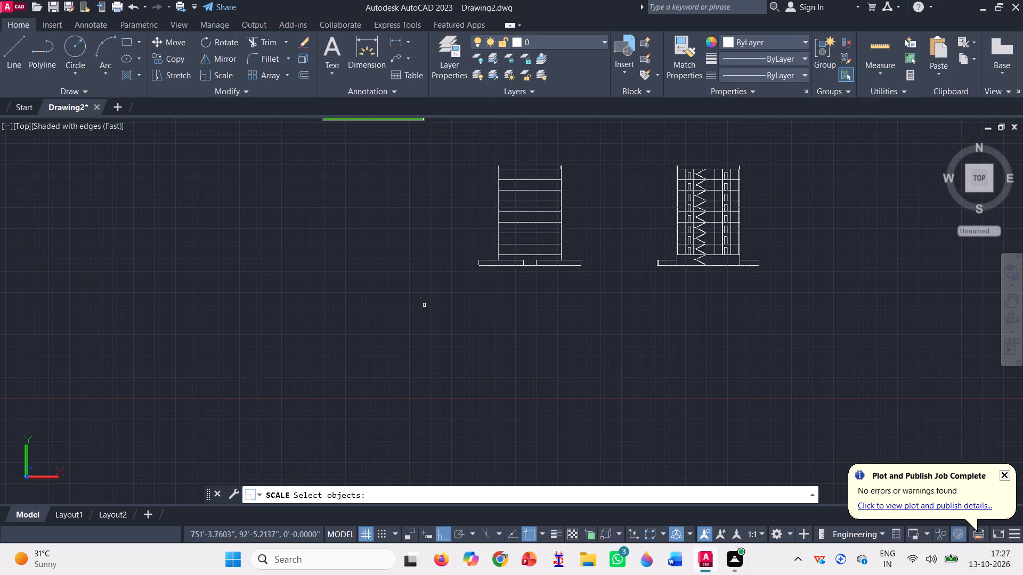
scroll(427, 302, "up", 1)
scroll(516, 299, "up", 3)
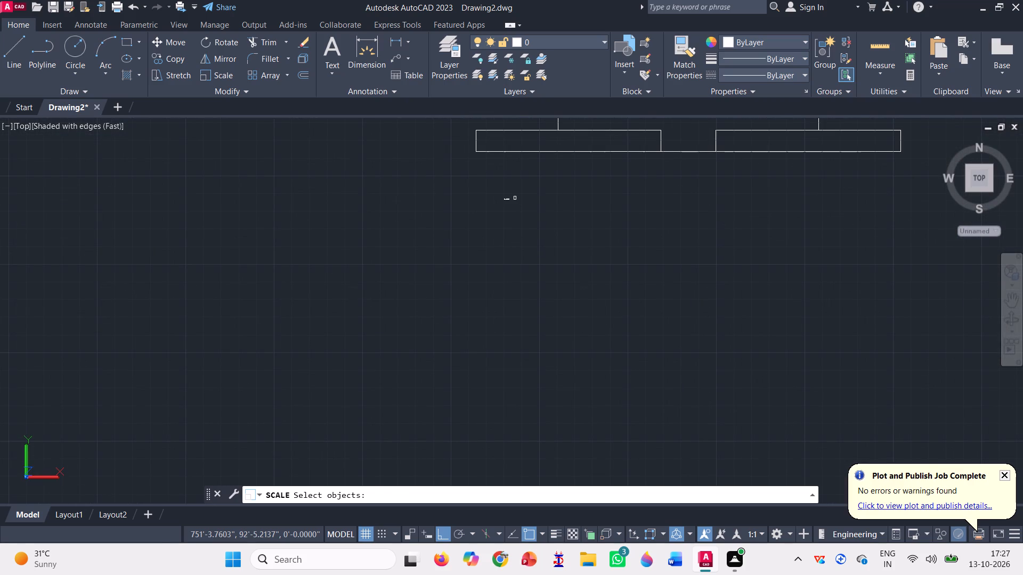
left_click(514, 196)
left_click(458, 218)
key("space")
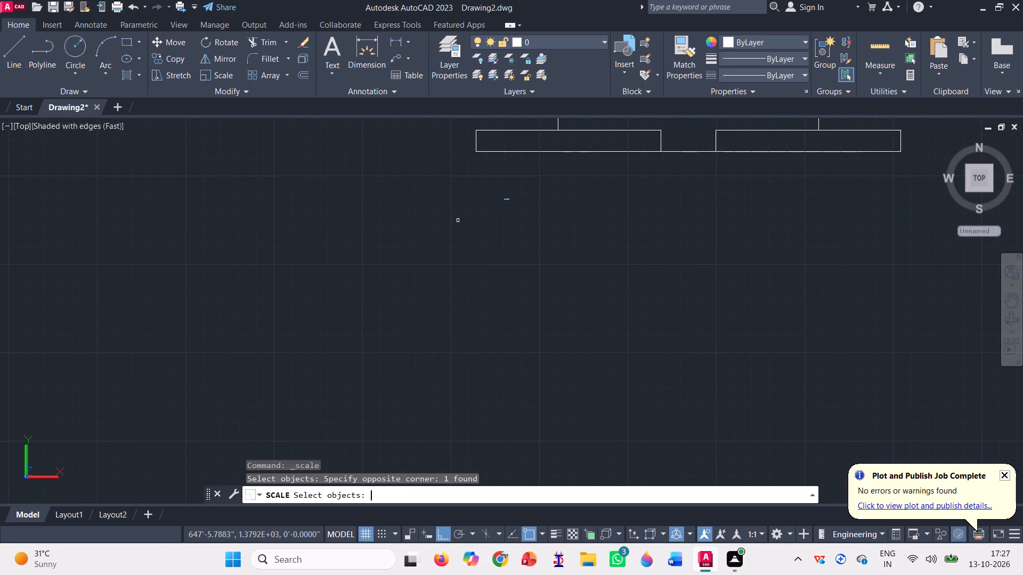
left_click(505, 196)
scroll(505, 196, "down", 2)
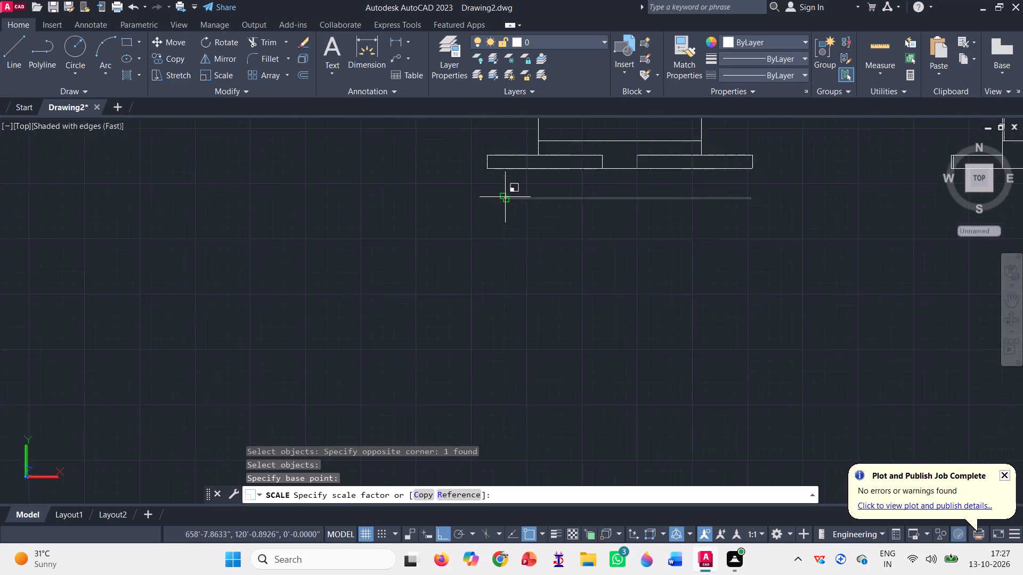
scroll(505, 196, "down", 1)
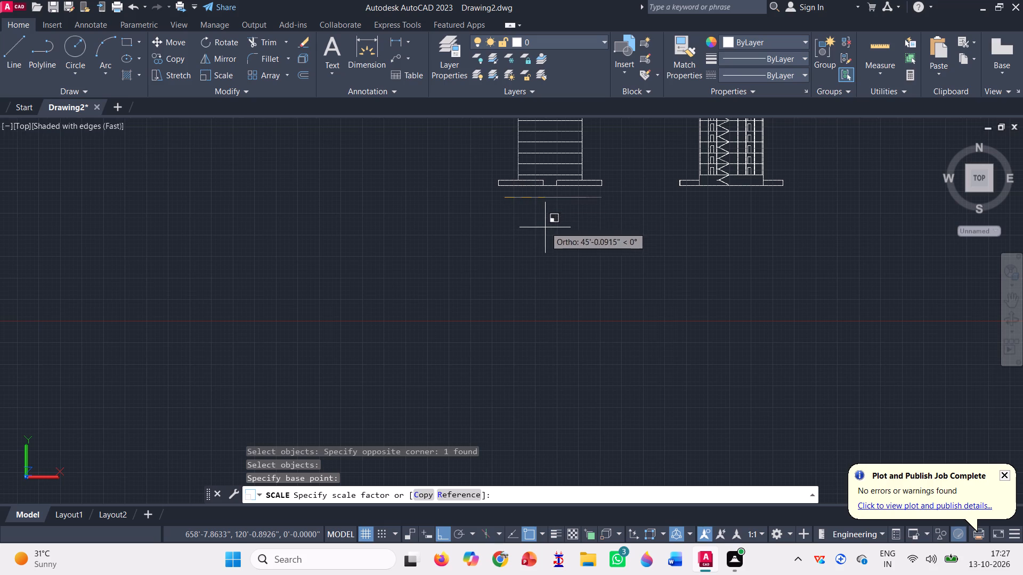
scroll(551, 213, "up", 2)
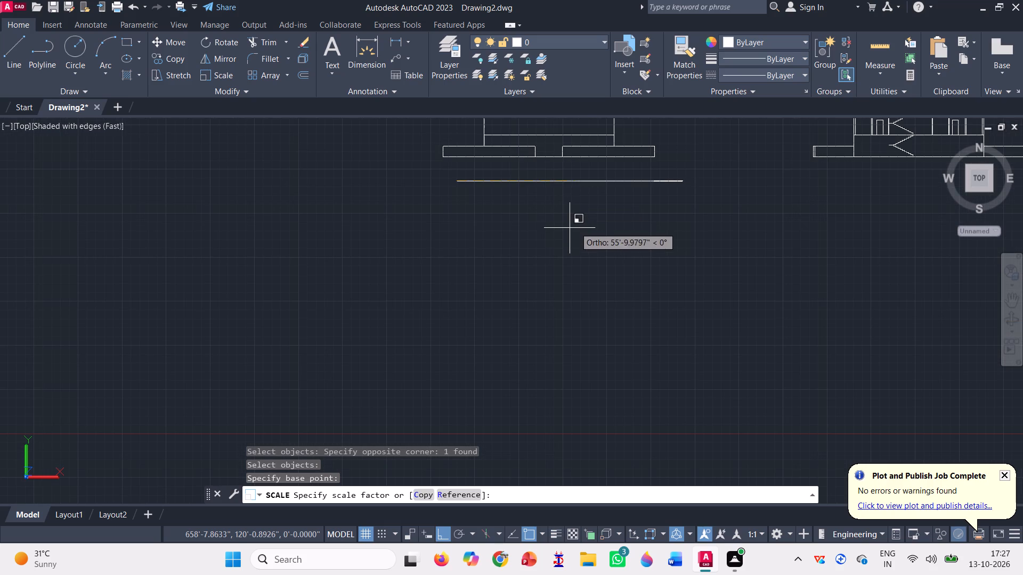
left_click(567, 227)
scroll(462, 175, "up", 2)
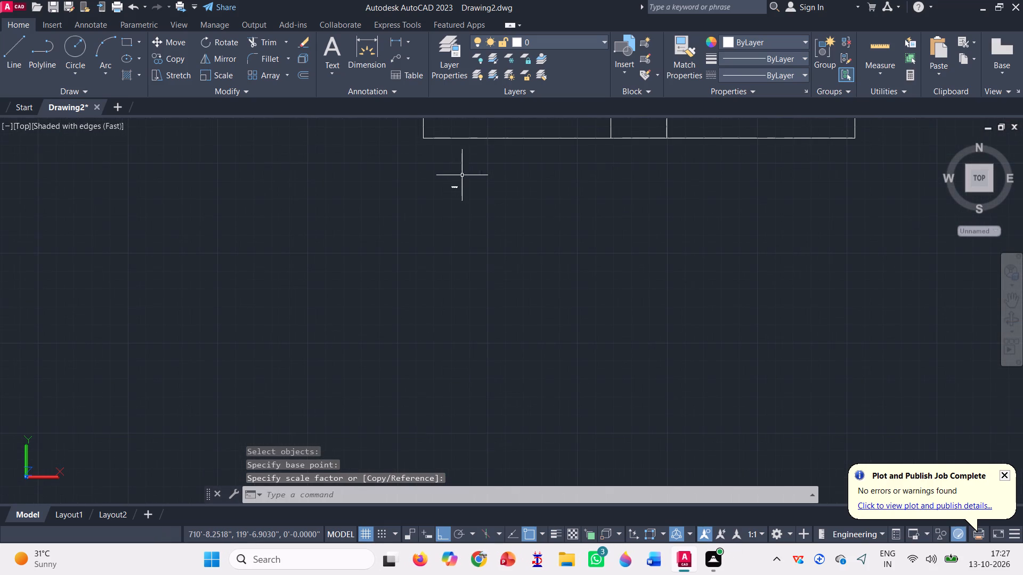
Scale the "front view" label up again from its lower-left corner, picking a freehand factor just beyond the building section.
left_click(231, 70)
scroll(428, 176, "up", 1)
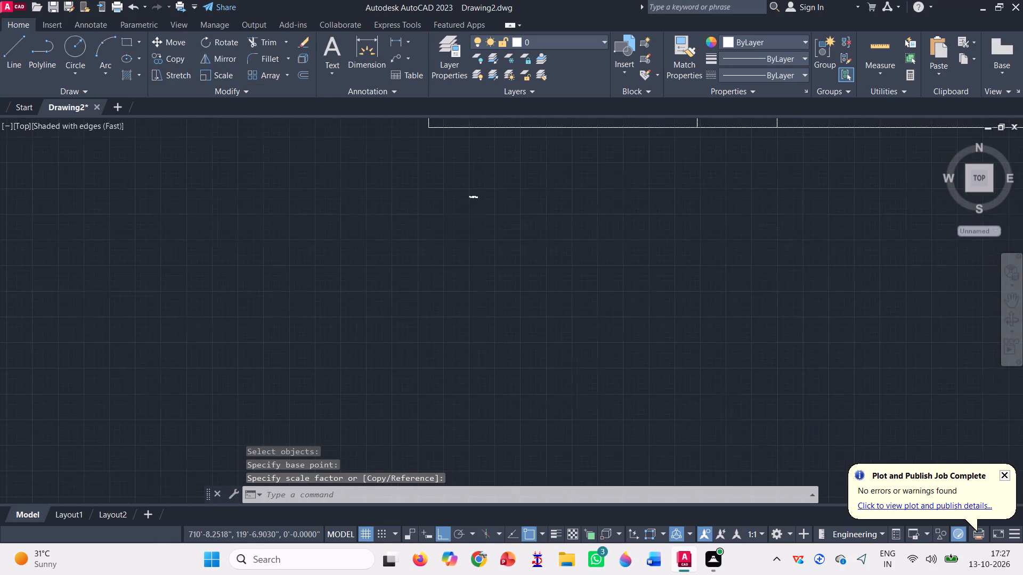
scroll(446, 183, "up", 3)
left_click(631, 290)
left_click(532, 225)
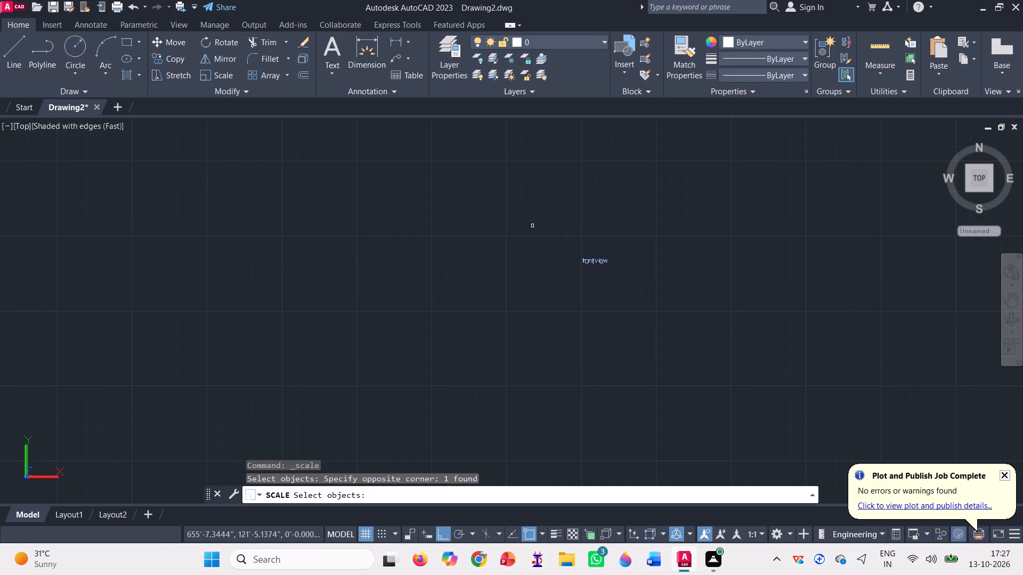
scroll(602, 248, "up", 3)
scroll(575, 295, "up", 2)
key("Return")
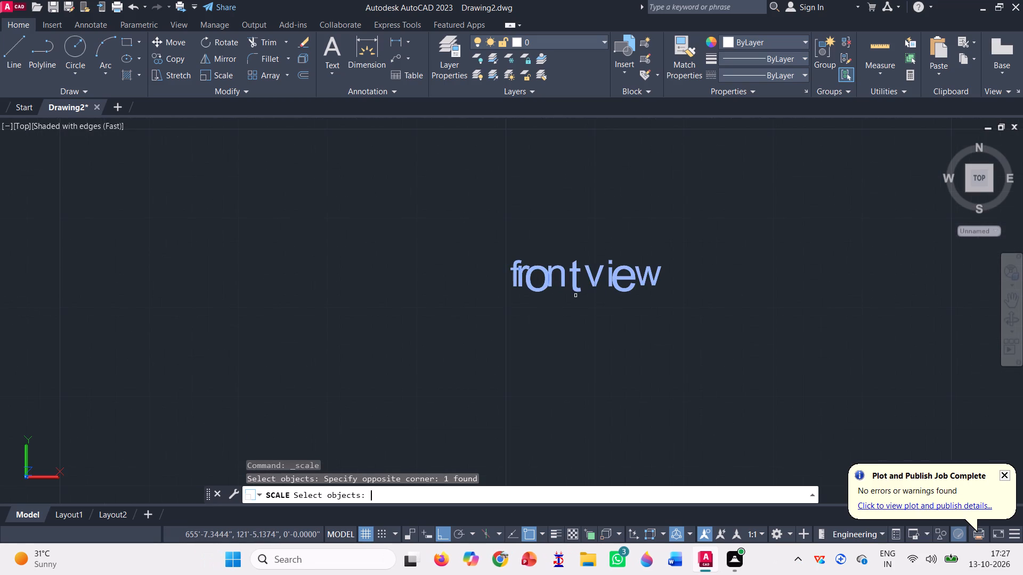
left_click(508, 290)
scroll(264, 391, "down", 2)
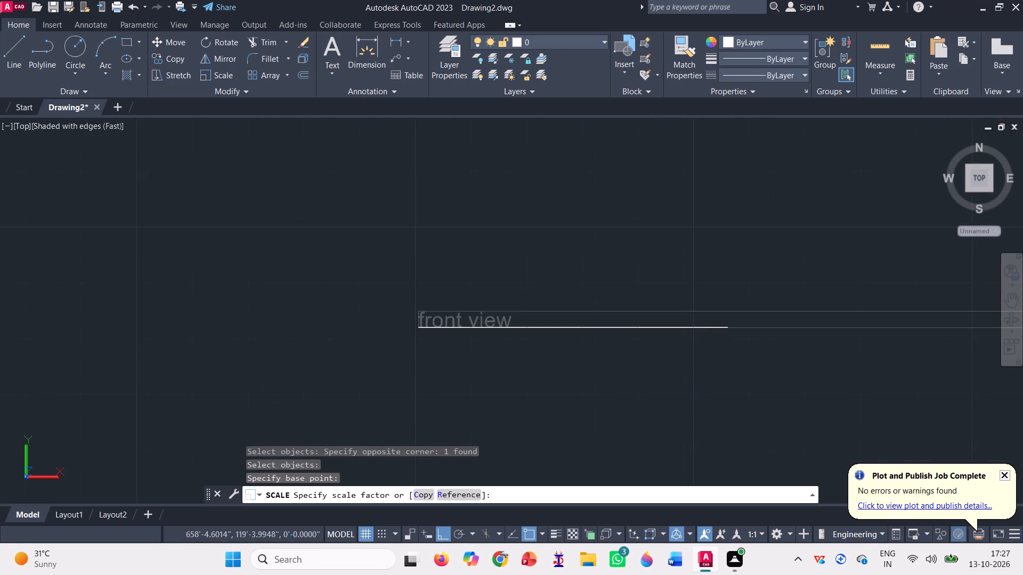
scroll(308, 353, "down", 2)
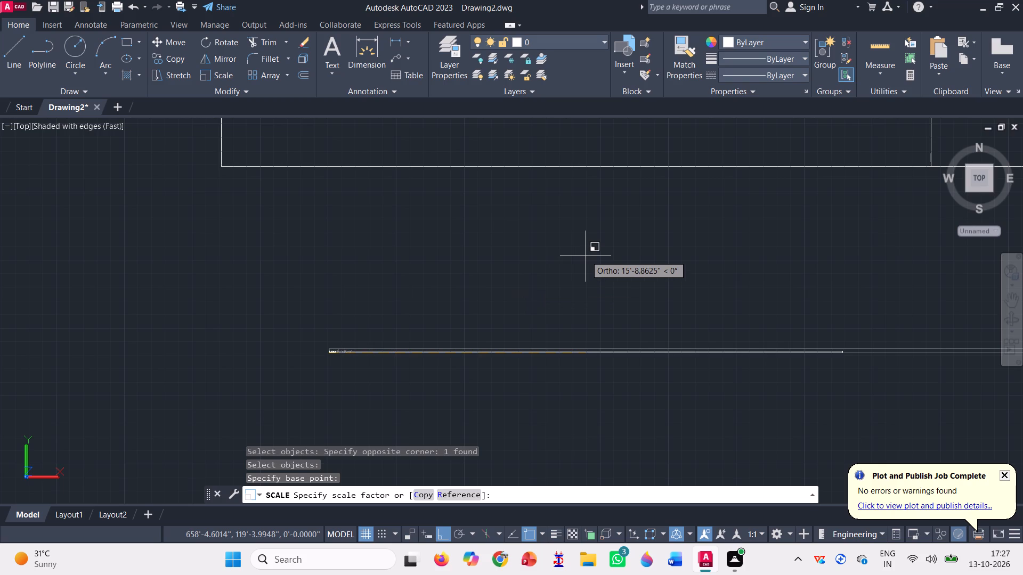
scroll(697, 247, "down", 5)
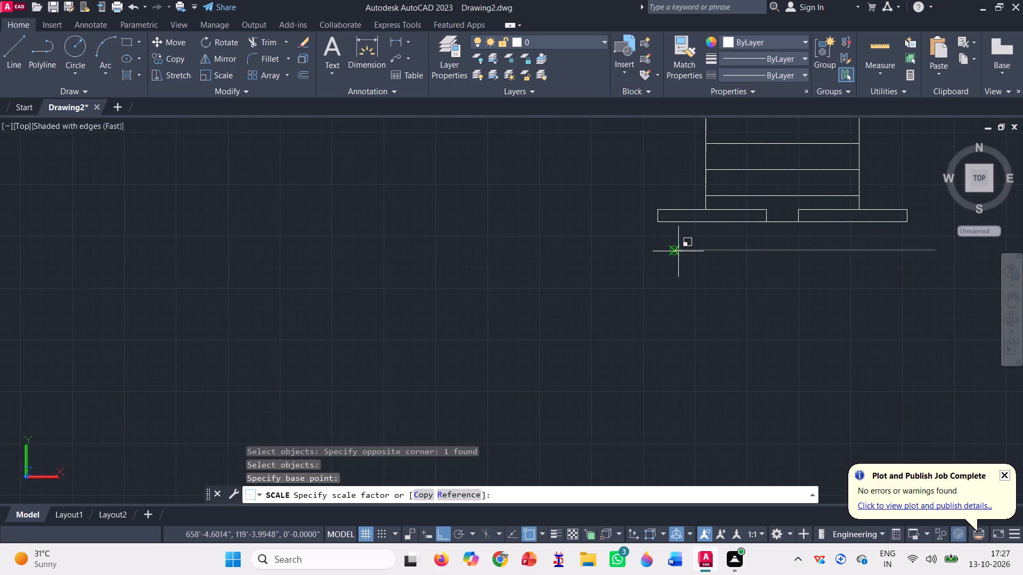
scroll(676, 250, "down", 1)
scroll(558, 278, "down", 1)
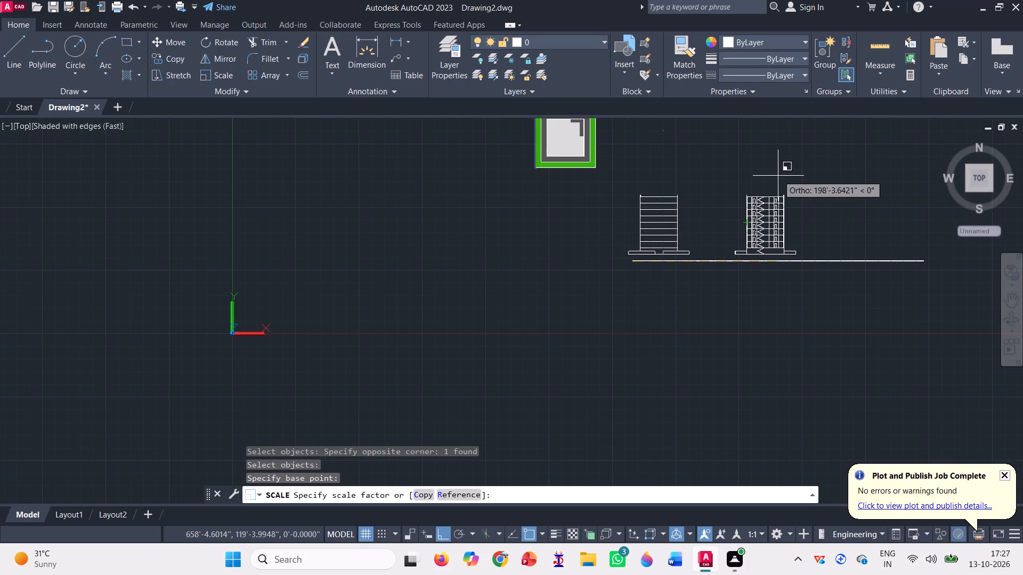
left_click(803, 168)
scroll(750, 234, "up", 2)
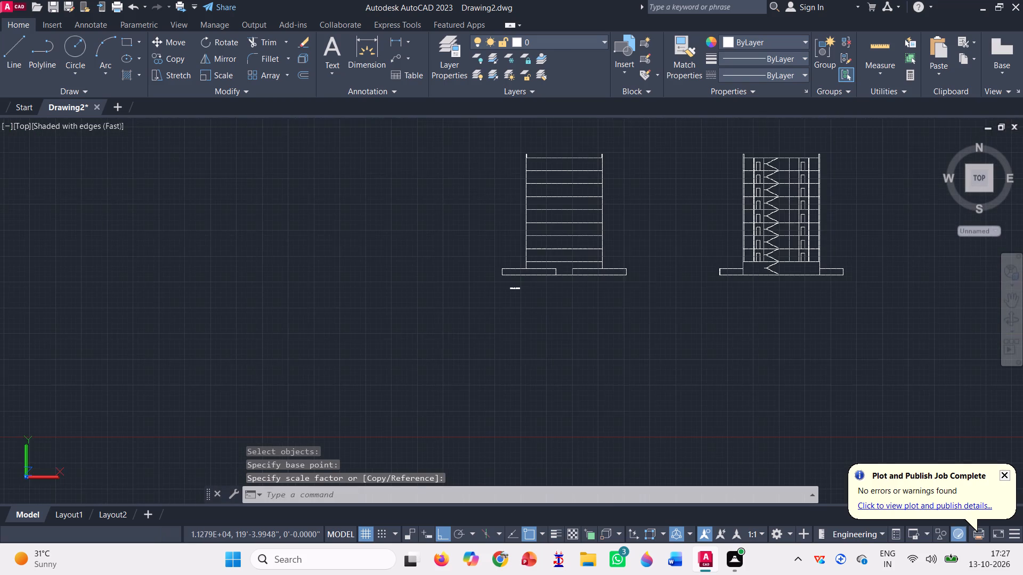
scroll(535, 309, "up", 3)
scroll(454, 229, "up", 3)
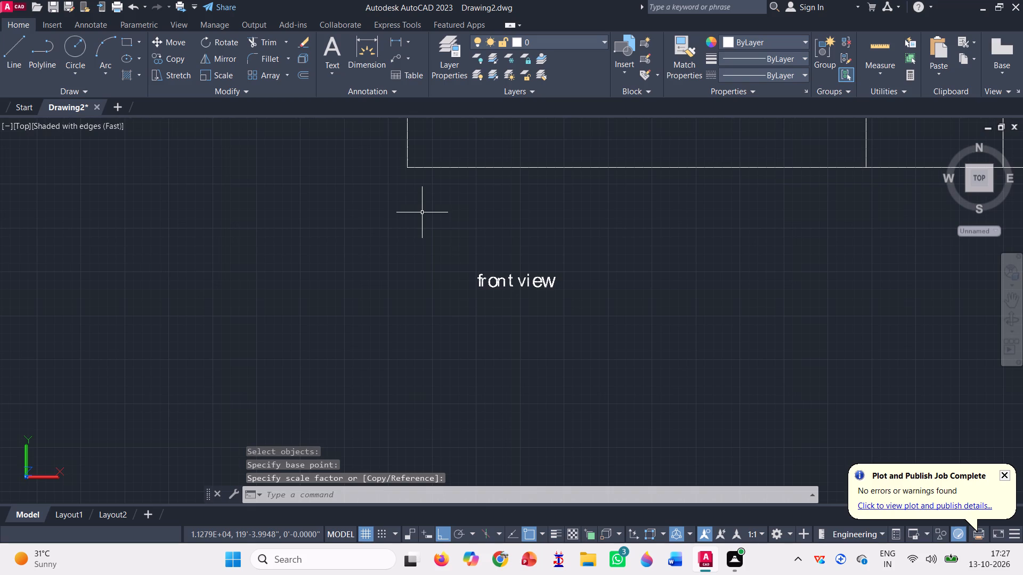
scroll(574, 286, "up", 2)
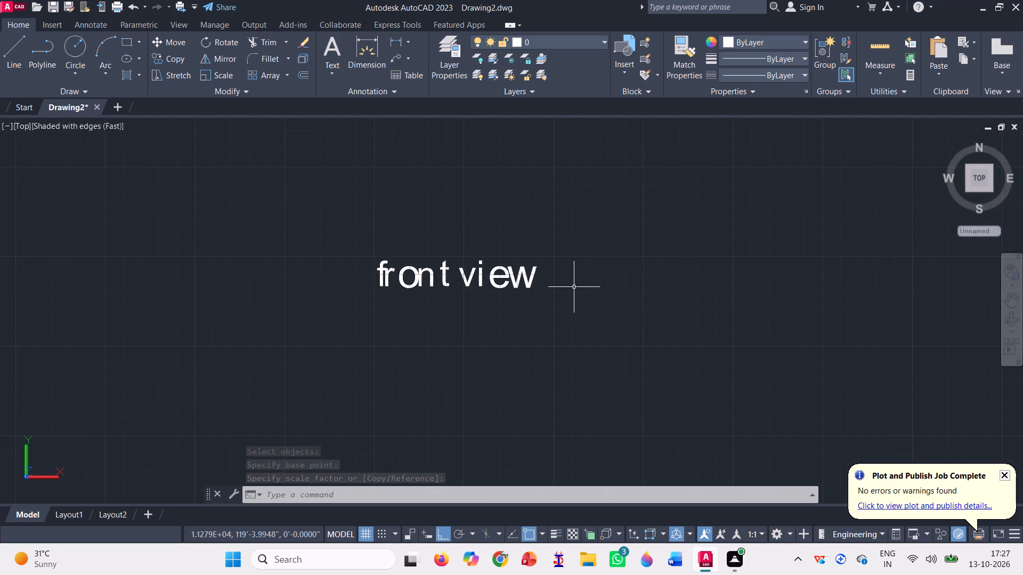
Enlarge the "front view" label further from its lower-left corner, picking a freehand factor well beyond the building section.
scroll(520, 290, "down", 2)
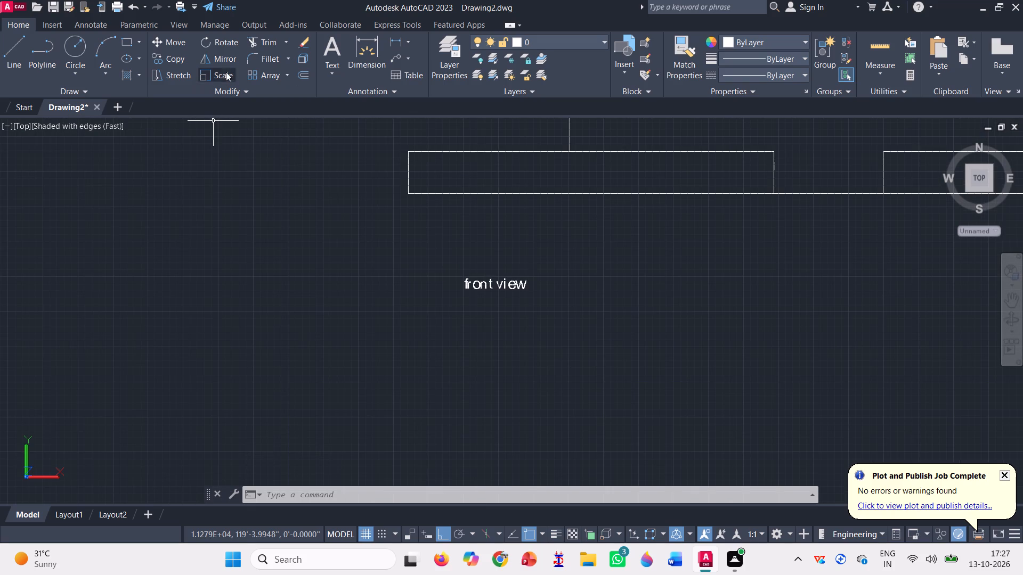
left_click(226, 72)
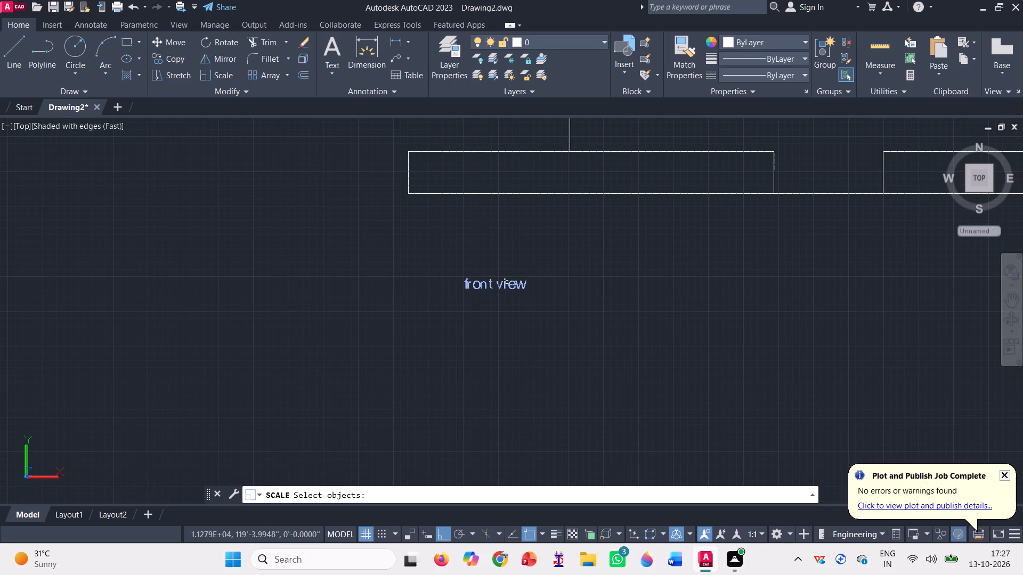
left_click(507, 282)
key("space")
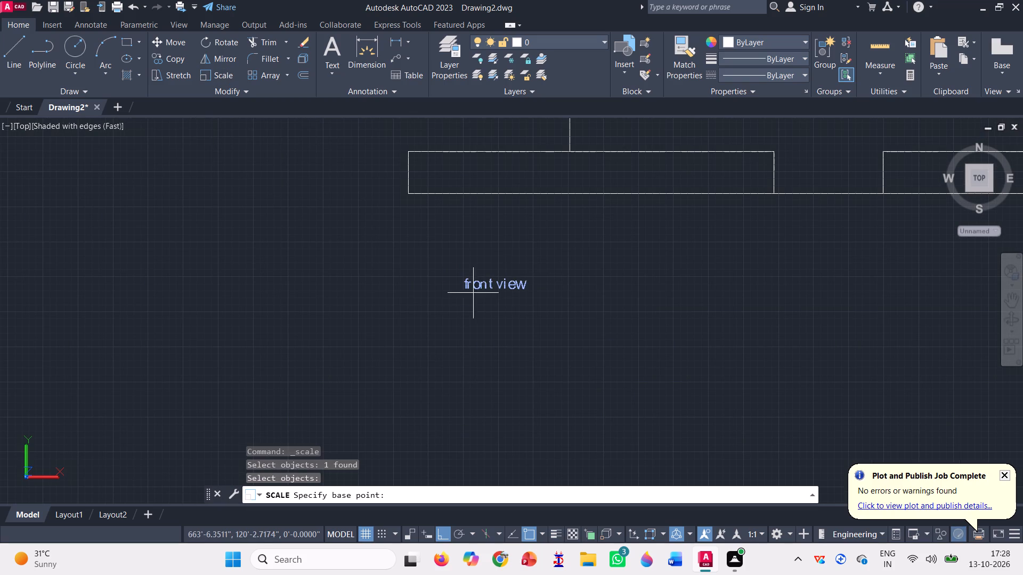
scroll(428, 304, "up", 2)
scroll(497, 268, "up", 3)
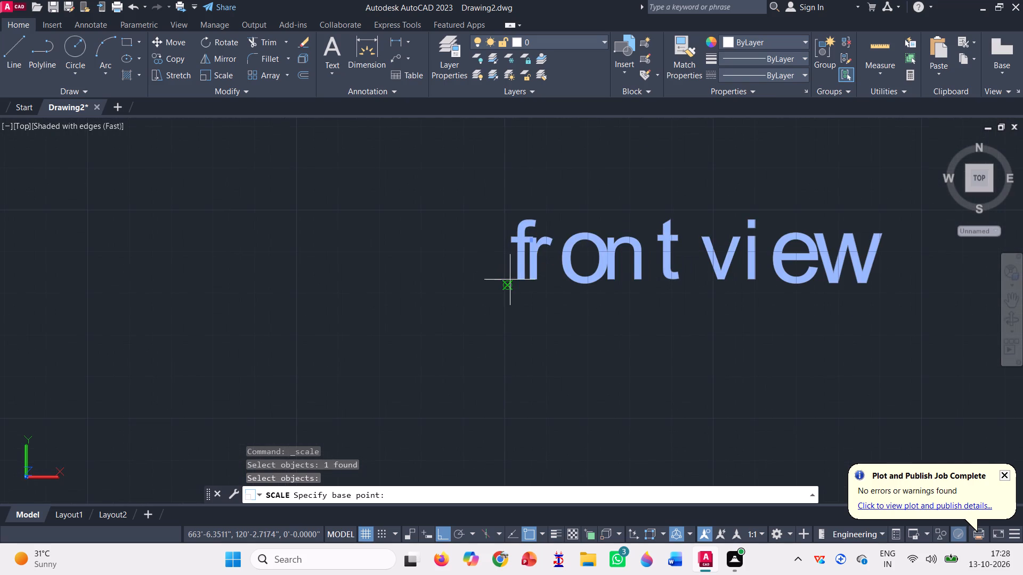
left_click(506, 287)
scroll(488, 286, "down", 10)
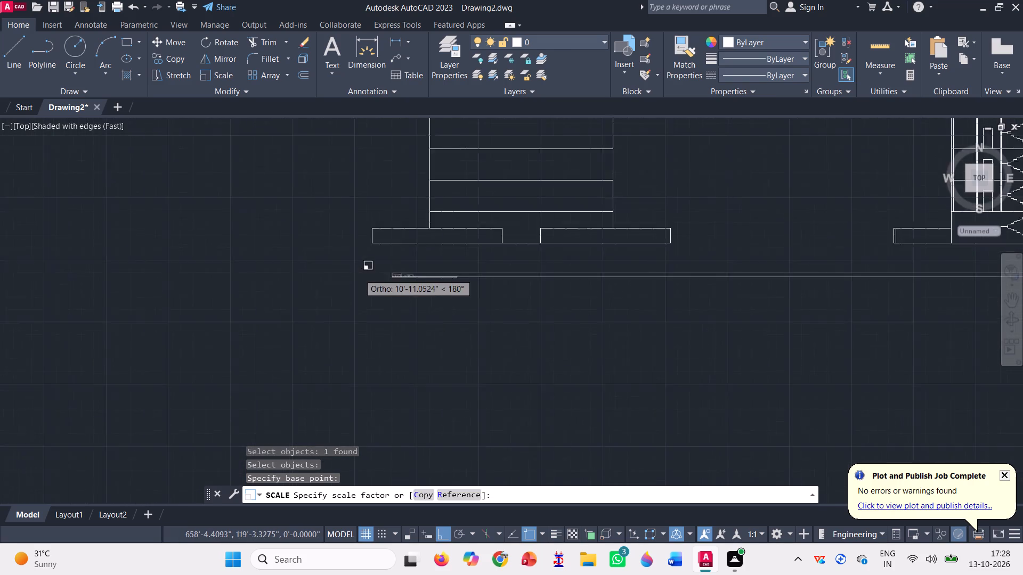
scroll(359, 274, "down", 1)
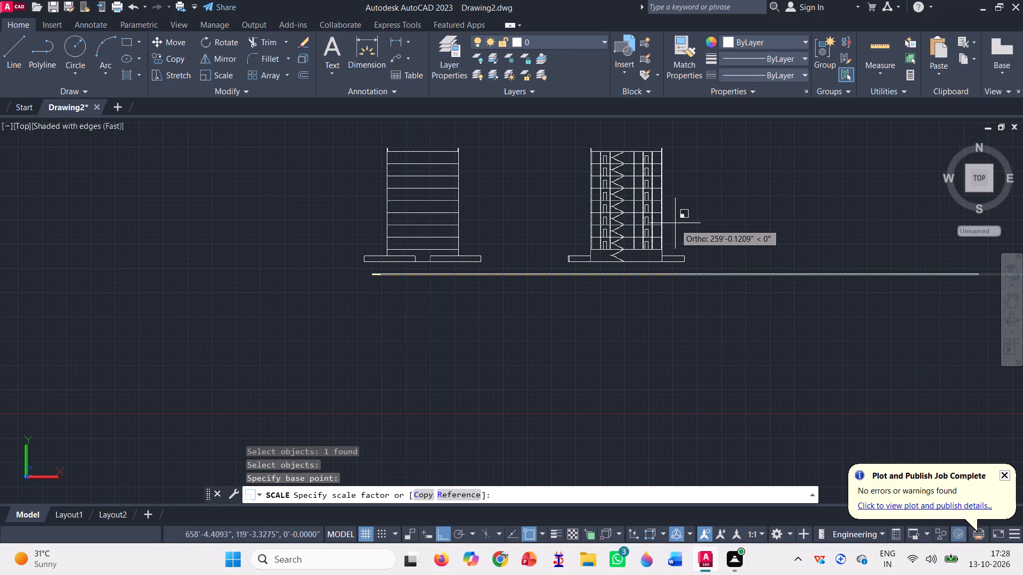
left_click(924, 199)
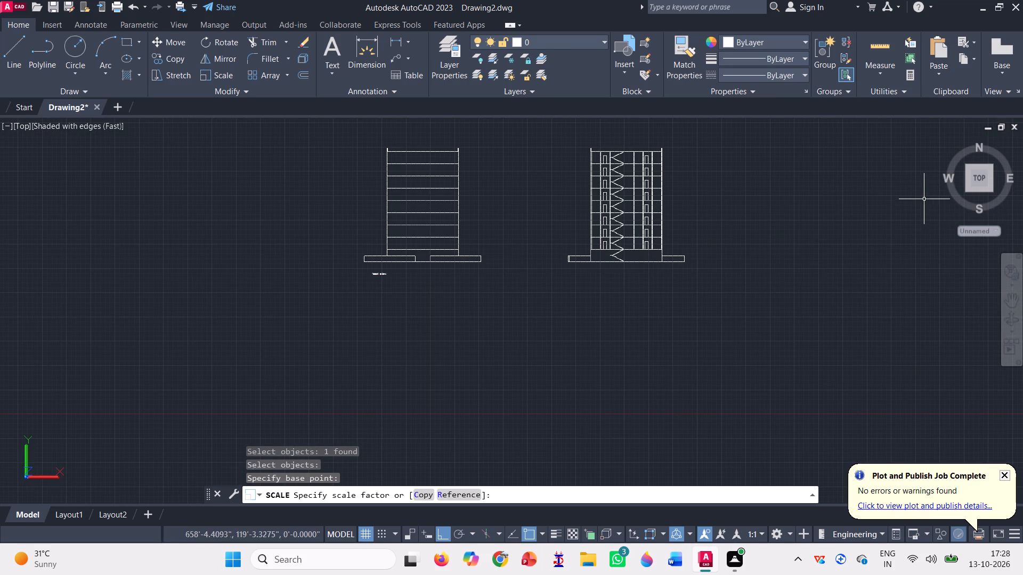
scroll(367, 312, "up", 2)
scroll(407, 211, "up", 3)
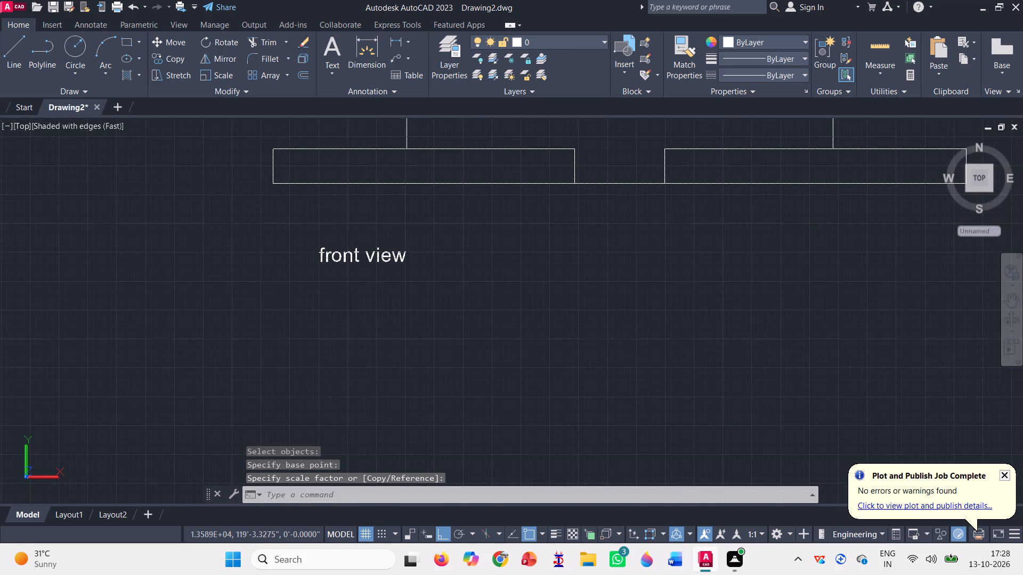
Scale the "front view" label up once more from its lower-left corner with a larger freehand factor far past the section.
left_click(210, 70)
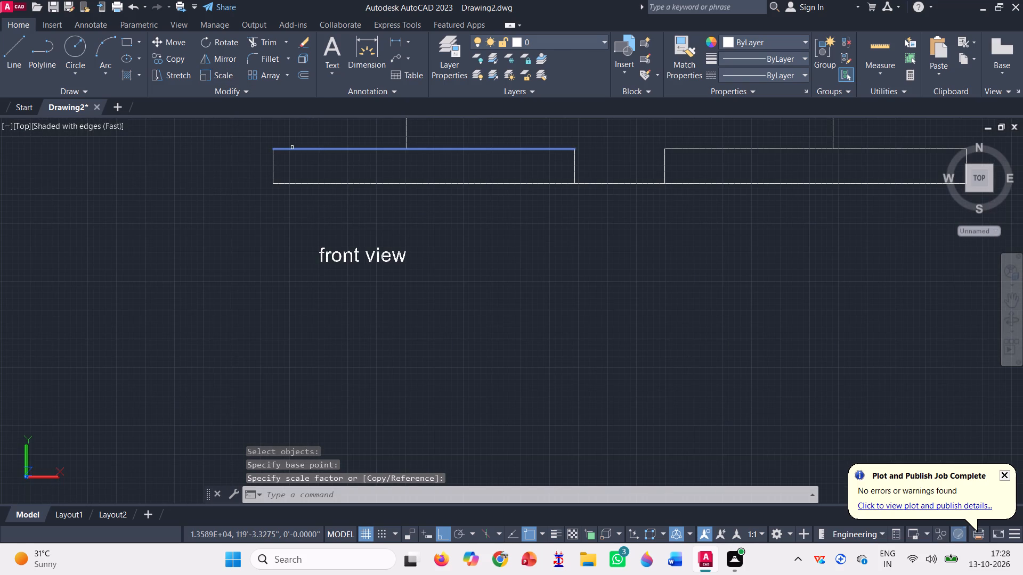
left_click(385, 254)
key("space")
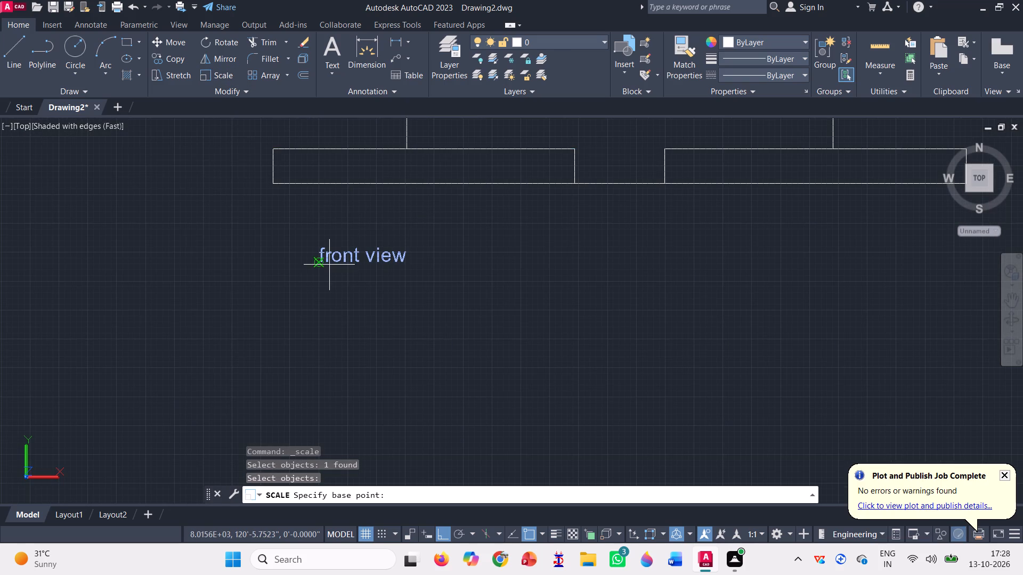
left_click(322, 260)
scroll(321, 260, "down", 5)
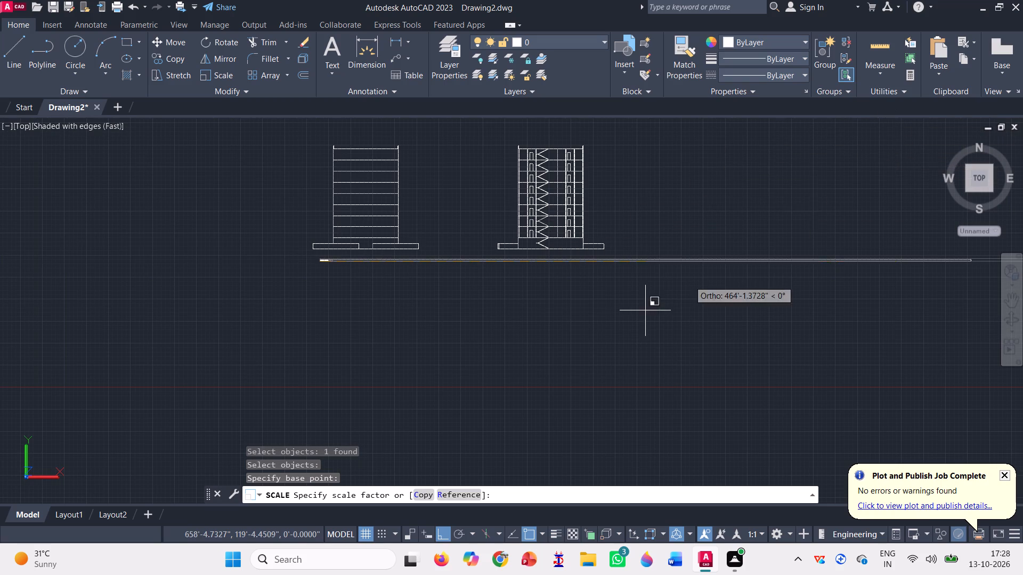
scroll(622, 324, "down", 2)
scroll(680, 259, "up", 3)
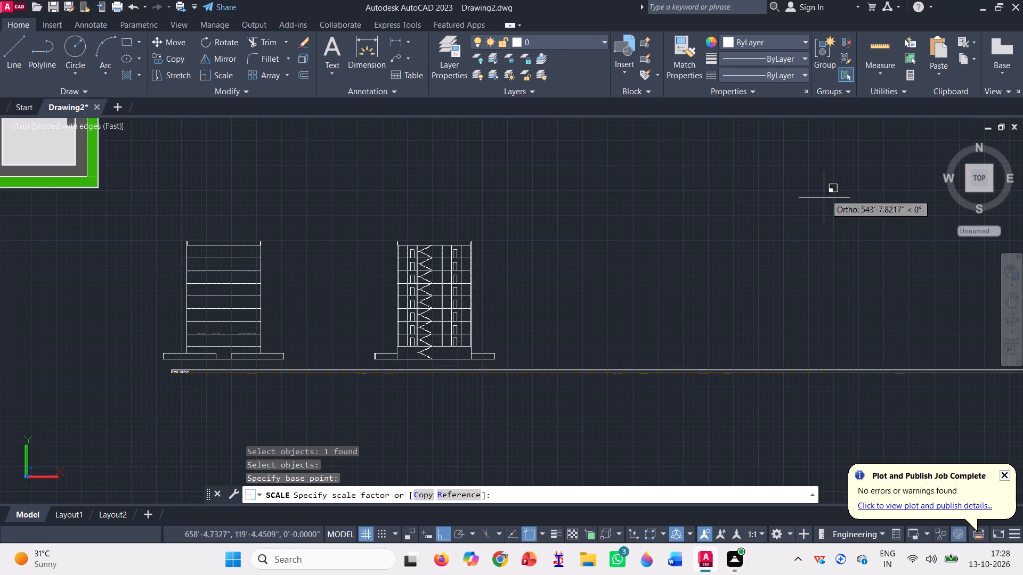
left_click(852, 191)
scroll(116, 389, "up", 2)
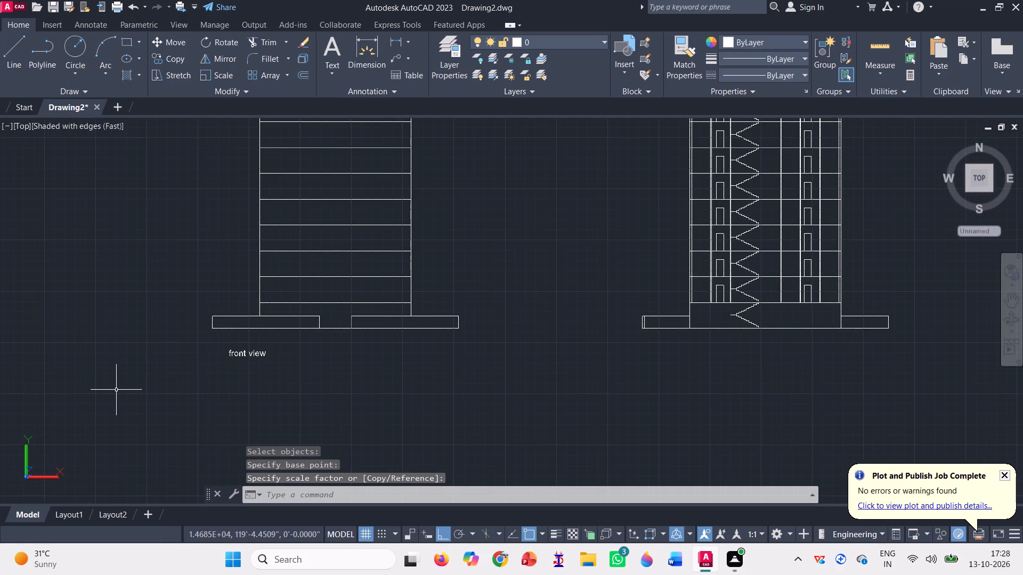
Scale up the "front view" label again from its lower-left corner, picking a freehand factor far beyond the row of floor plans.
left_click(204, 73)
scroll(249, 359, "up", 2)
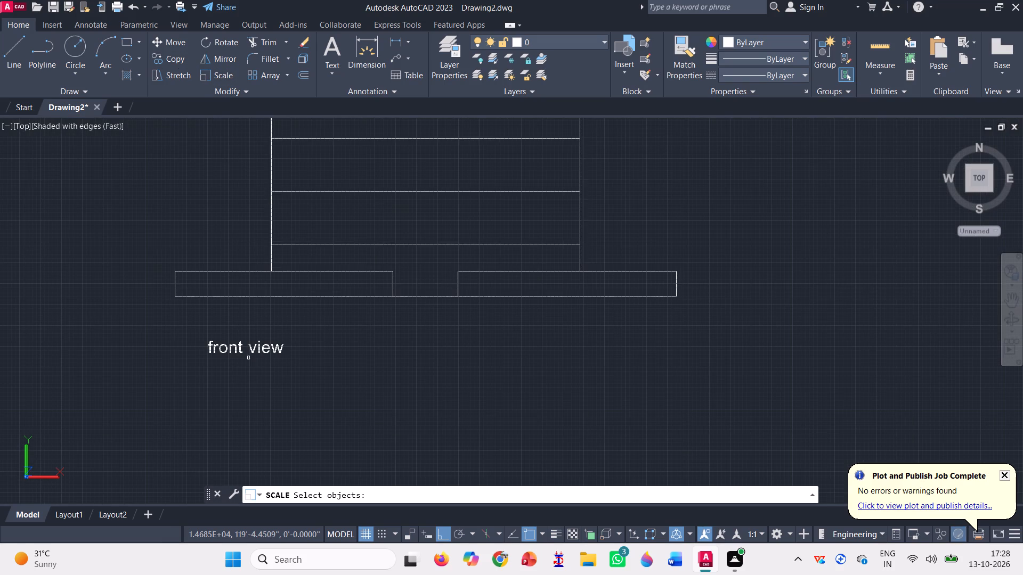
left_click(257, 351)
key("space")
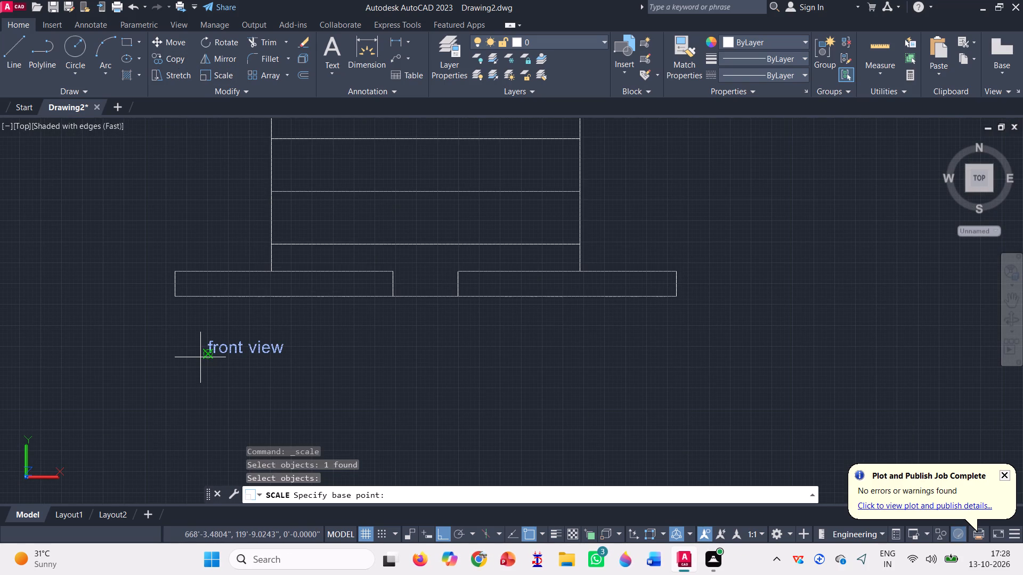
left_click(207, 354)
scroll(207, 352, "down", 3)
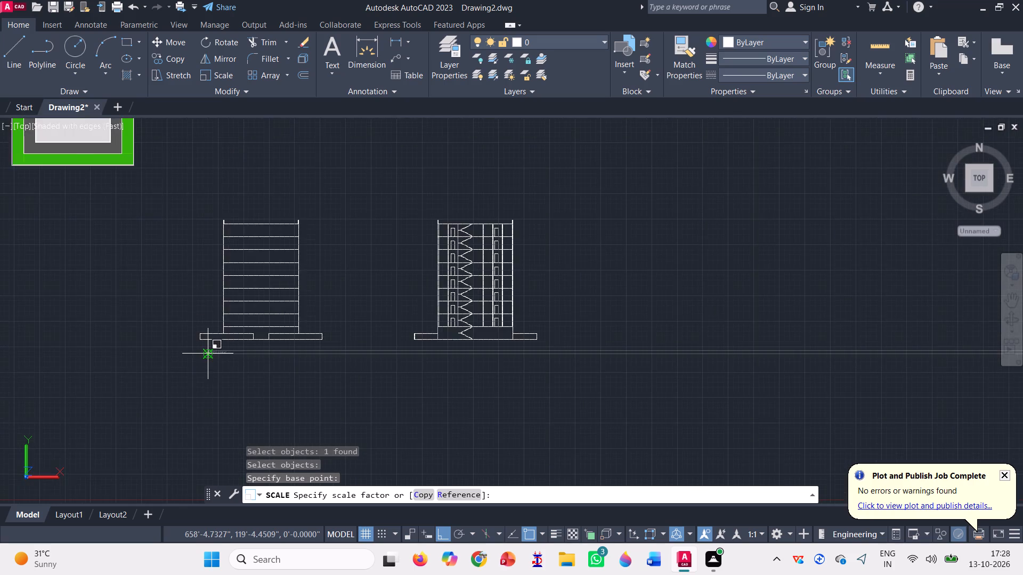
scroll(207, 352, "down", 3)
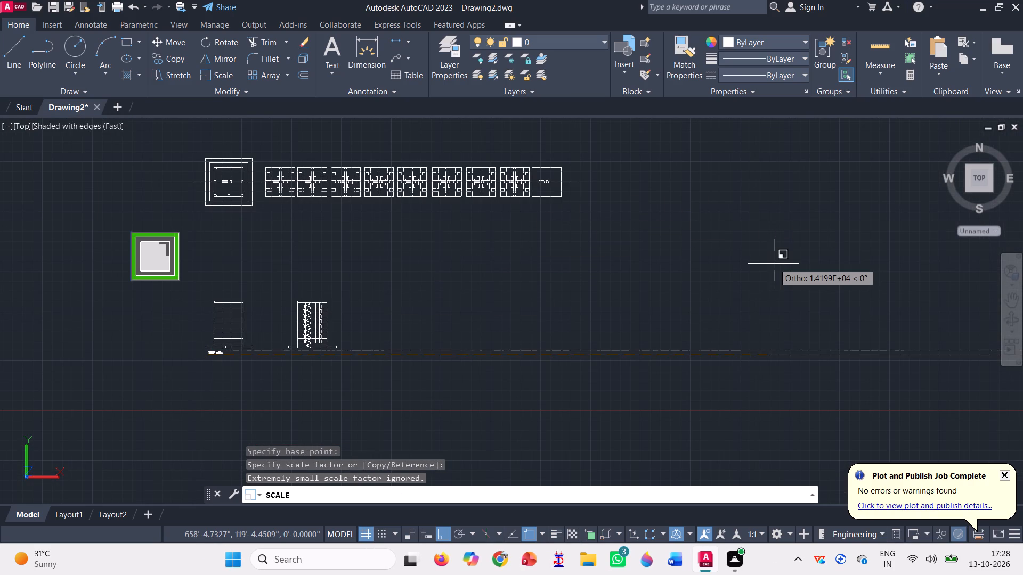
scroll(608, 340, "down", 2)
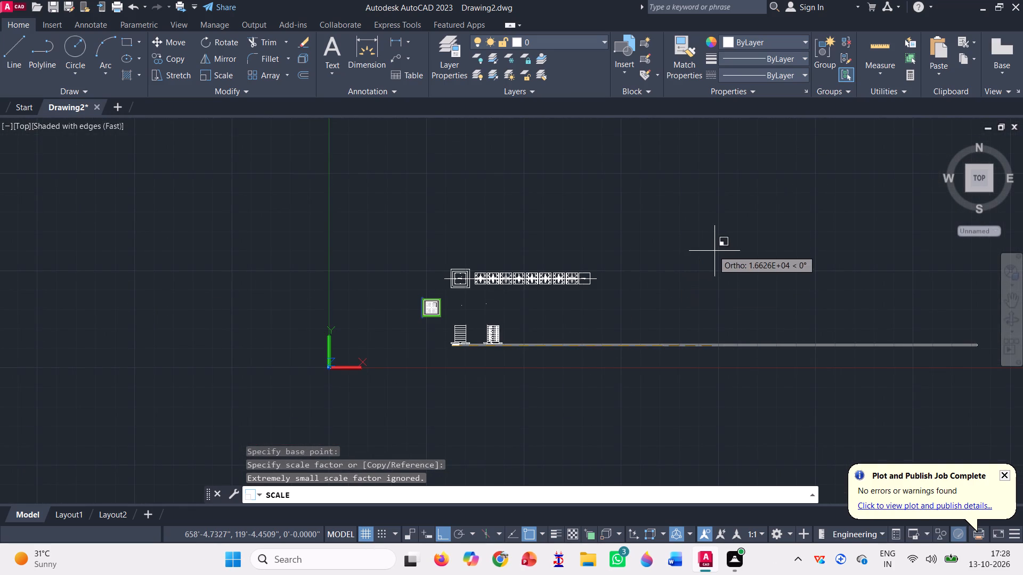
left_click(738, 239)
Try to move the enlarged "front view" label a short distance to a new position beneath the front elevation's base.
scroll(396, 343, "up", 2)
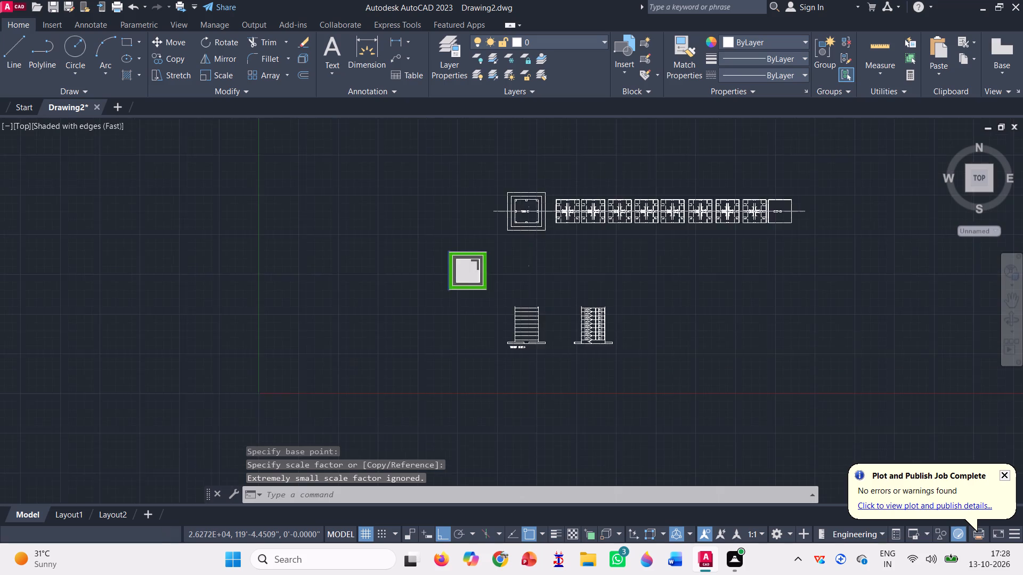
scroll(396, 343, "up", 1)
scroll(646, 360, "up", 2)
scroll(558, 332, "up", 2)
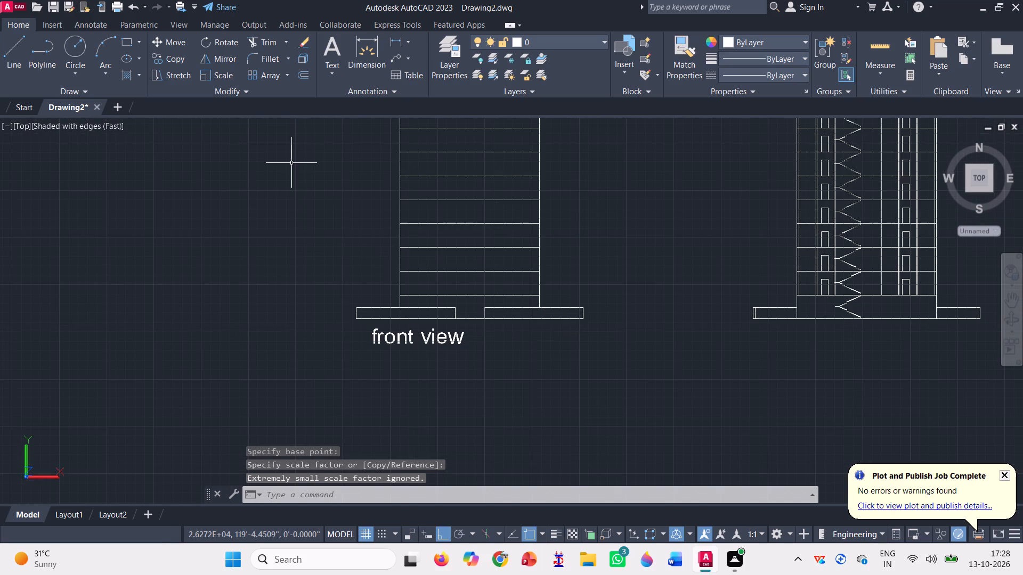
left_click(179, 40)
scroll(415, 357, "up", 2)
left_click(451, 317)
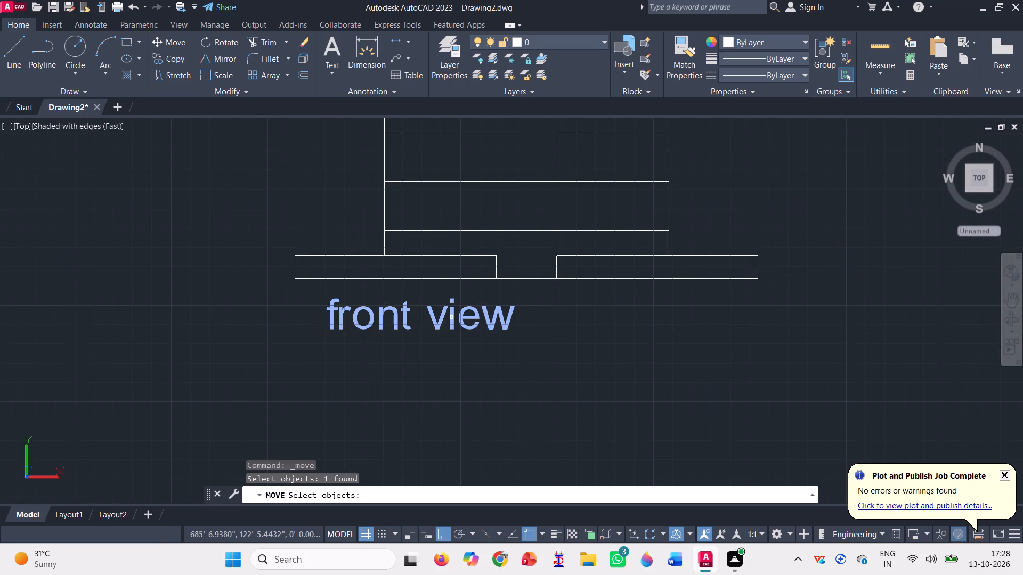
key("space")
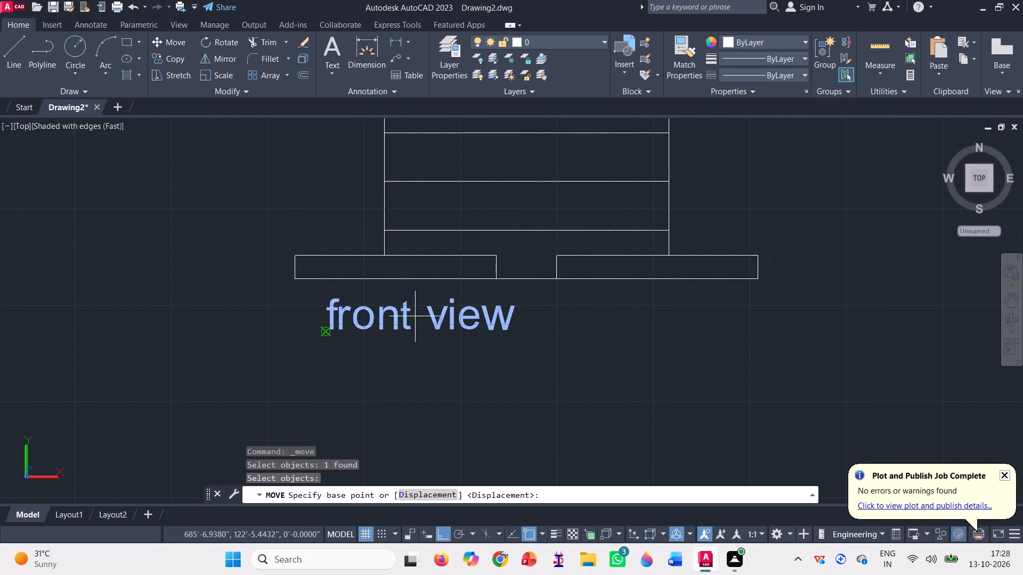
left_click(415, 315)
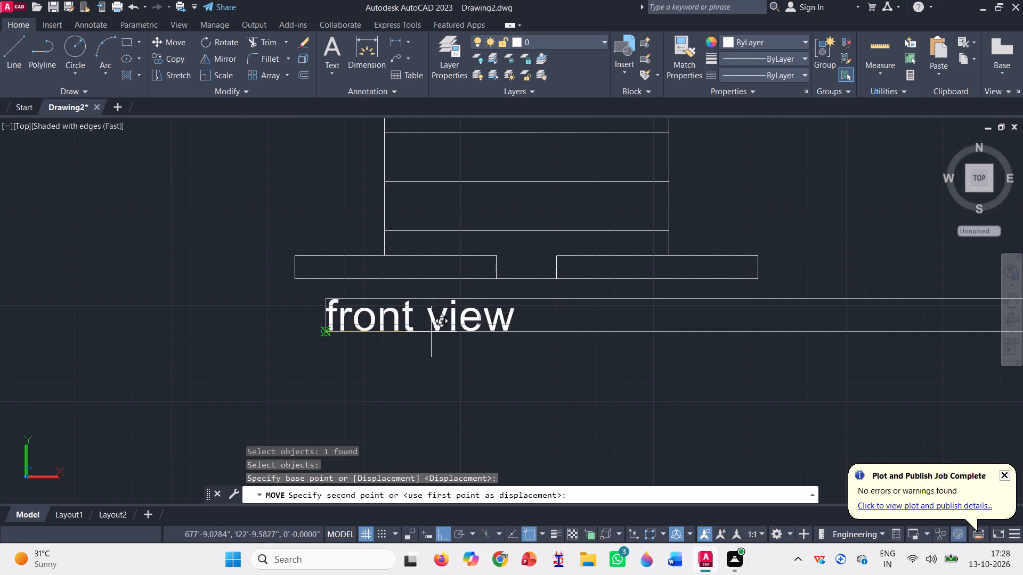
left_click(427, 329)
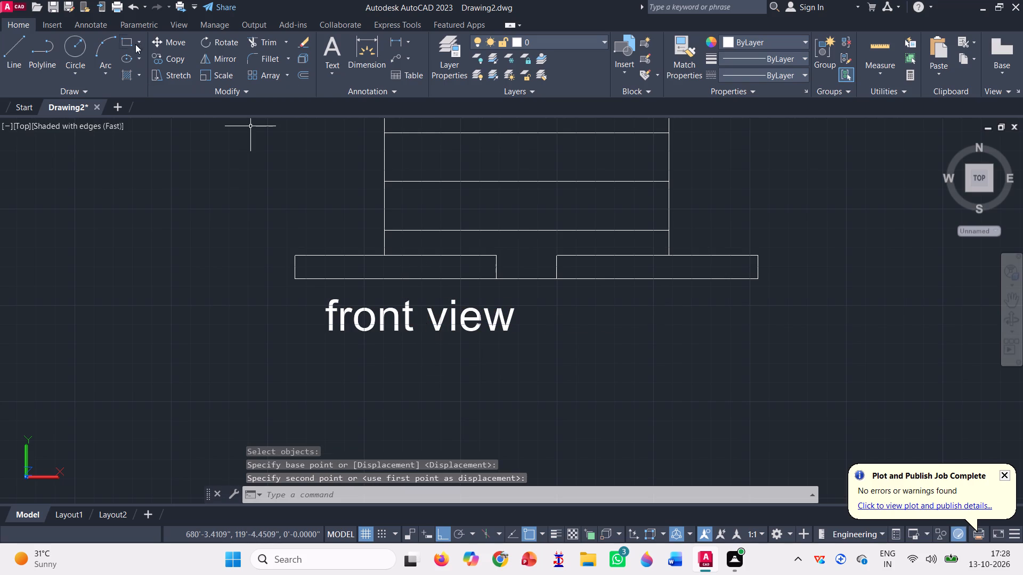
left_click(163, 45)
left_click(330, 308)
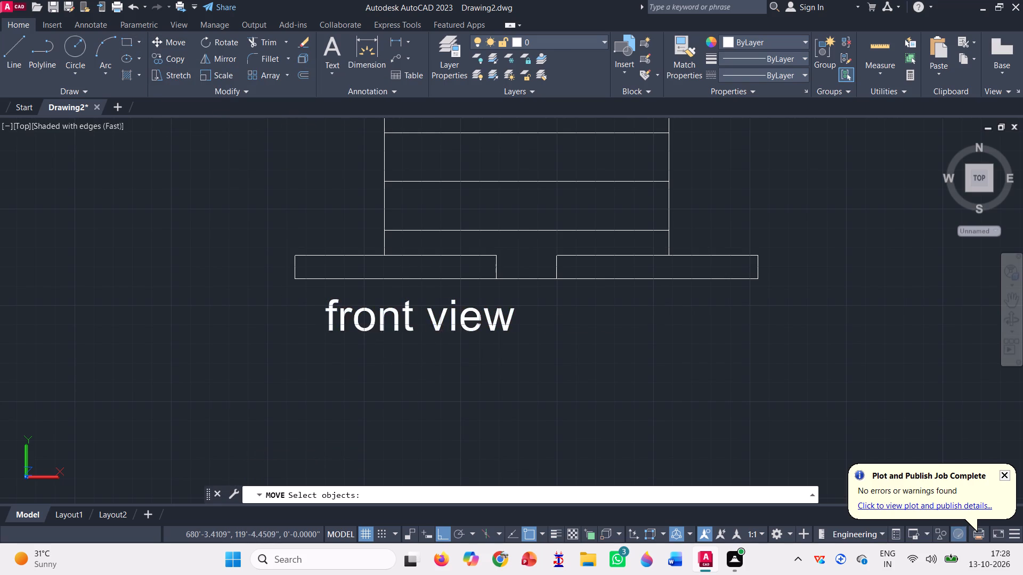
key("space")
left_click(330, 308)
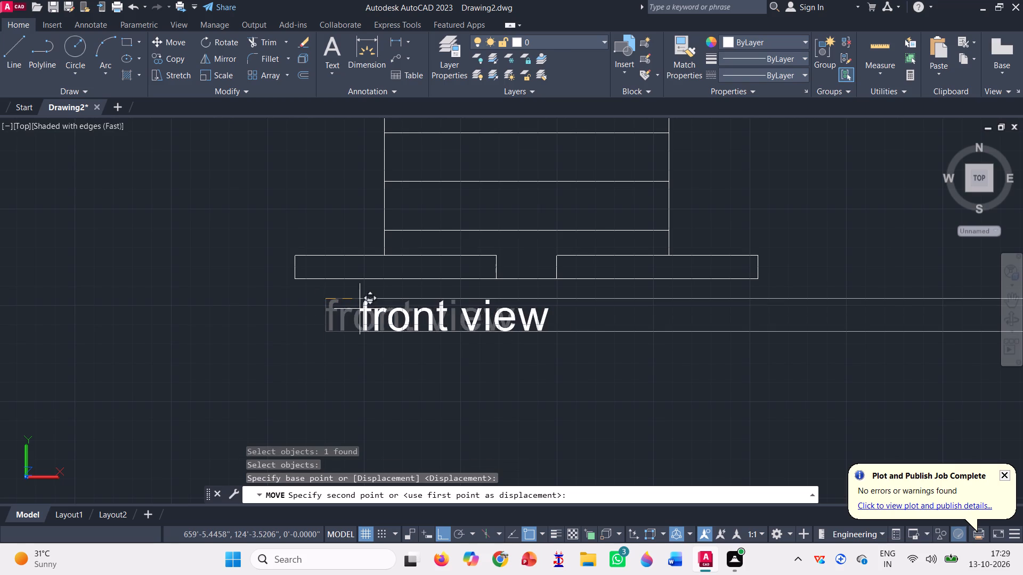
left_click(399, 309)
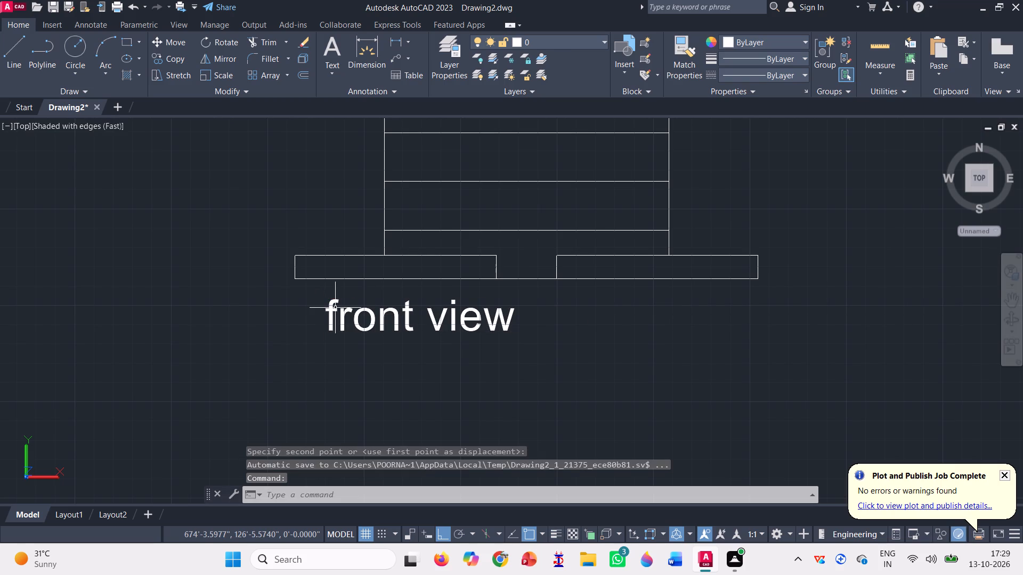
Copy the "front view" label horizontally about 195'-5" so that a duplicate sits beneath the building section.
scroll(283, 339, "down", 2)
left_click(179, 62)
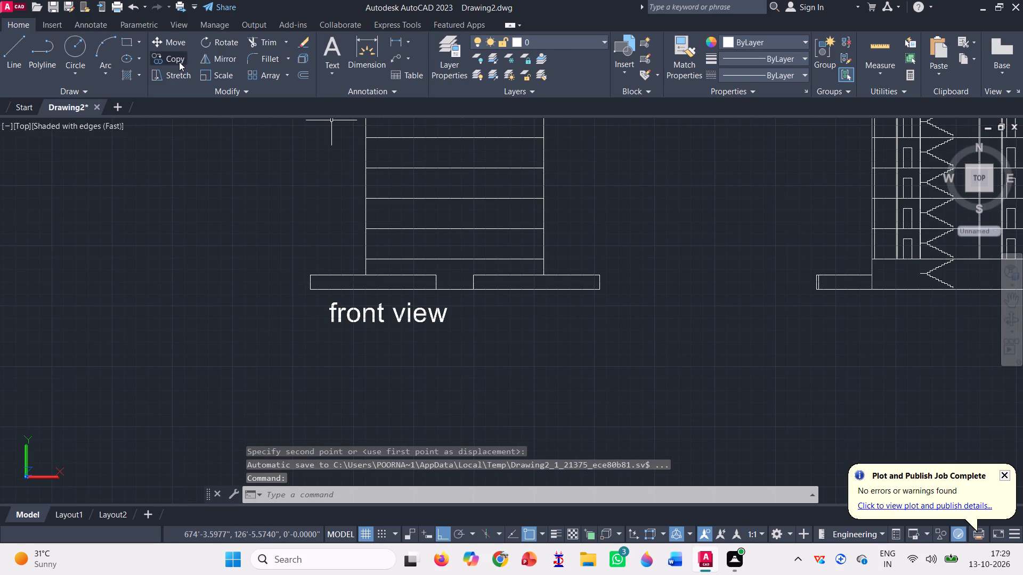
left_click(406, 293)
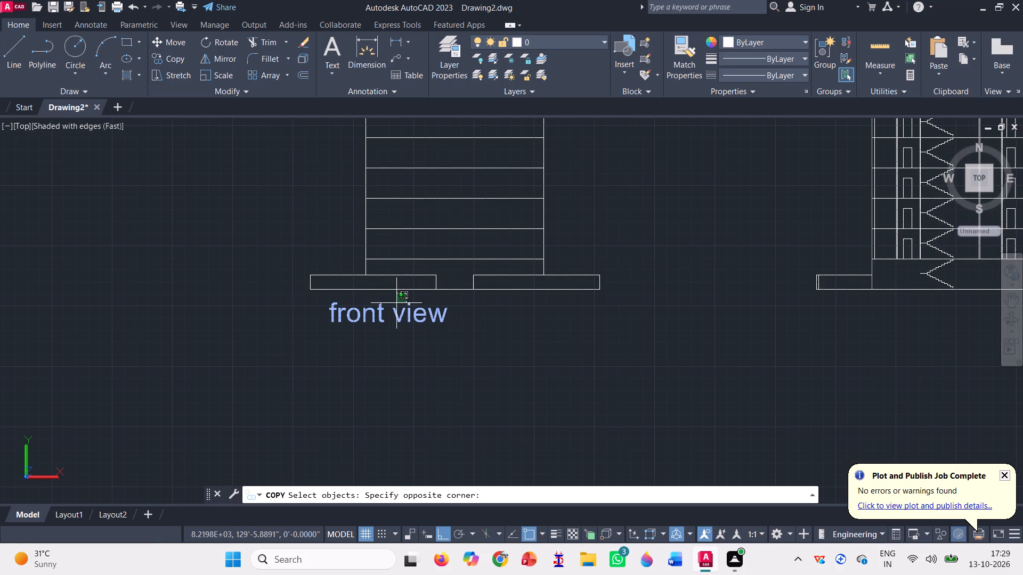
left_click(371, 314)
key("space")
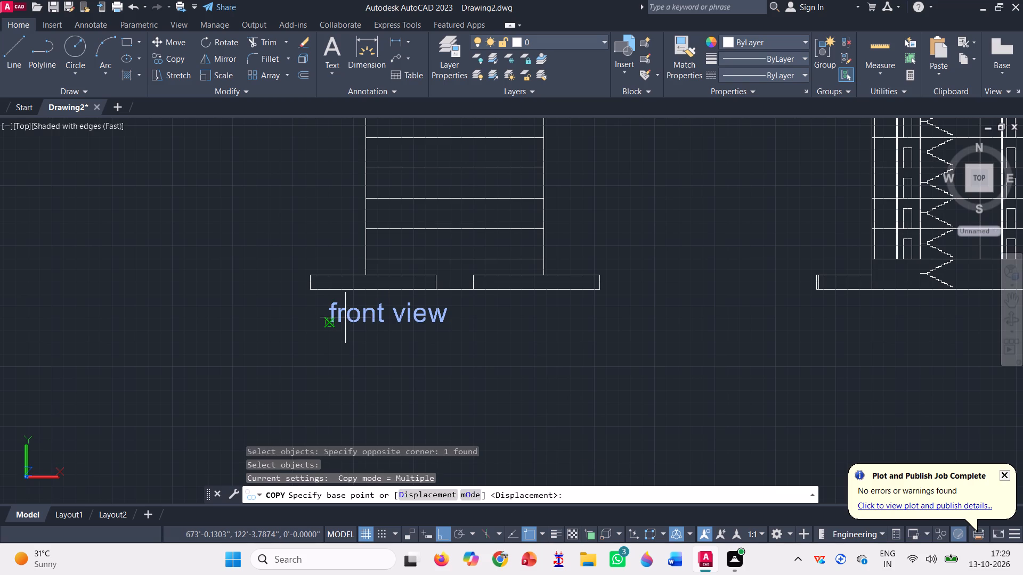
left_click(338, 317)
scroll(322, 322, "down", 3)
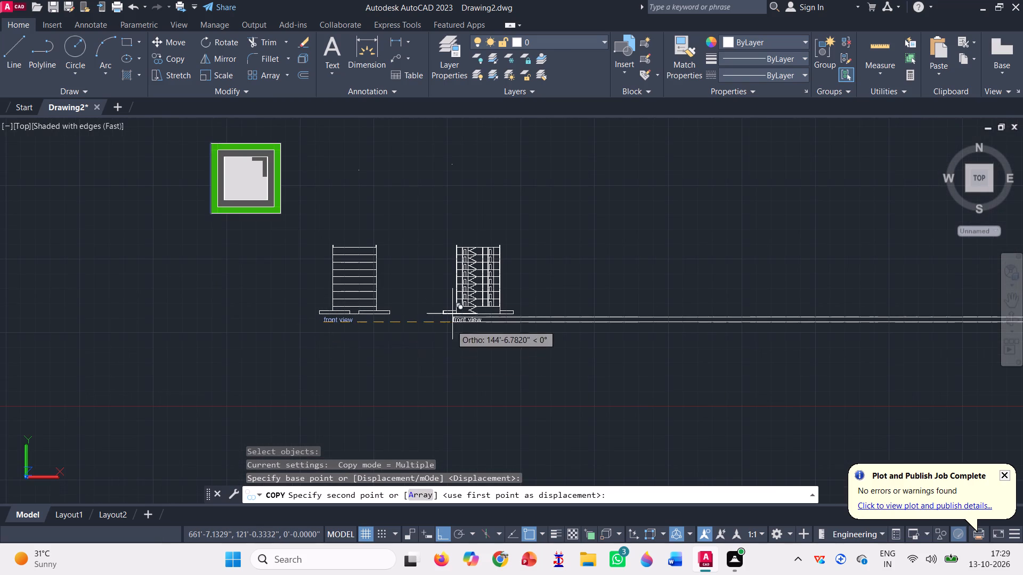
scroll(453, 292, "up", 2)
scroll(468, 358, "up", 2)
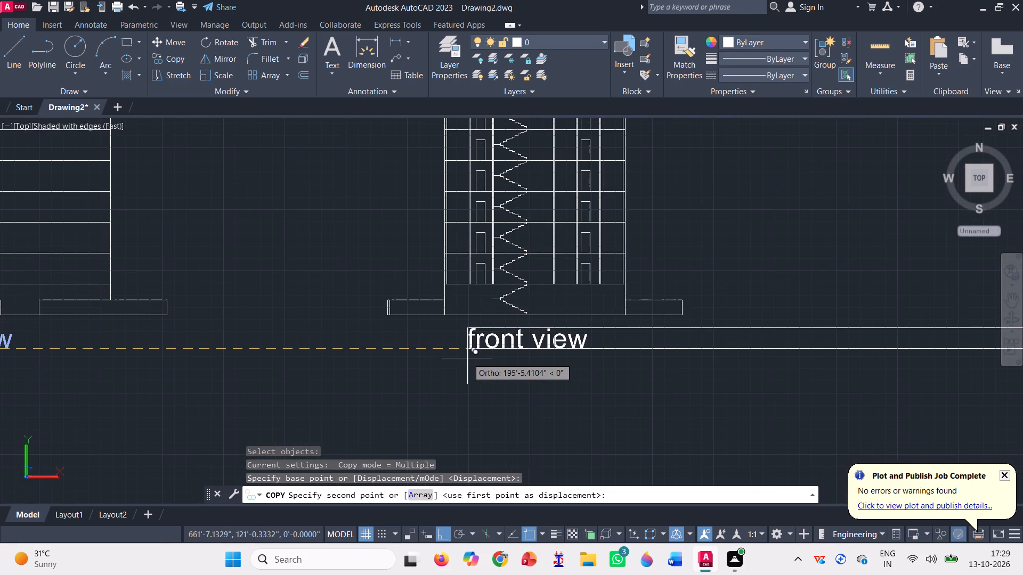
left_click(467, 358)
key("Escape")
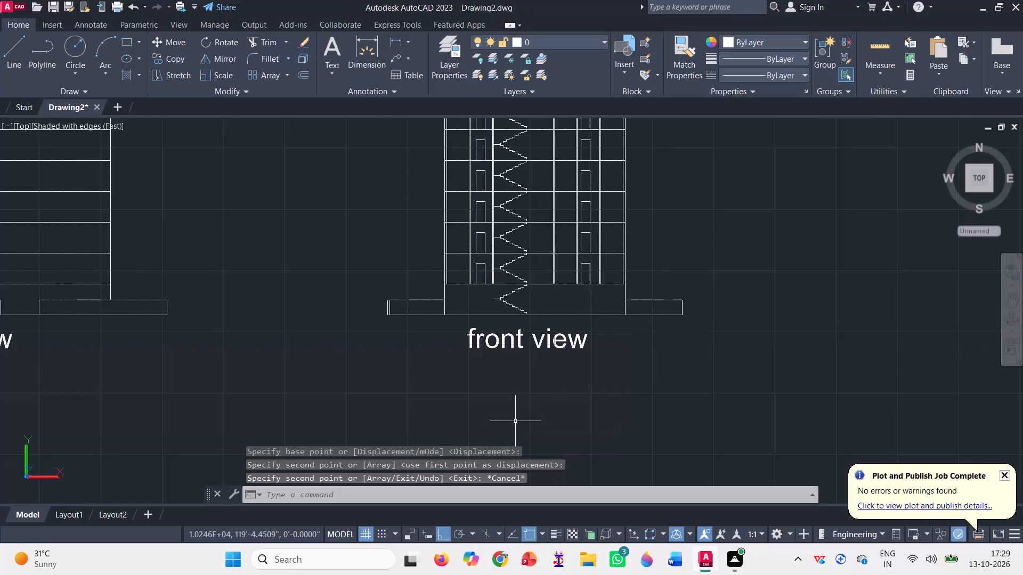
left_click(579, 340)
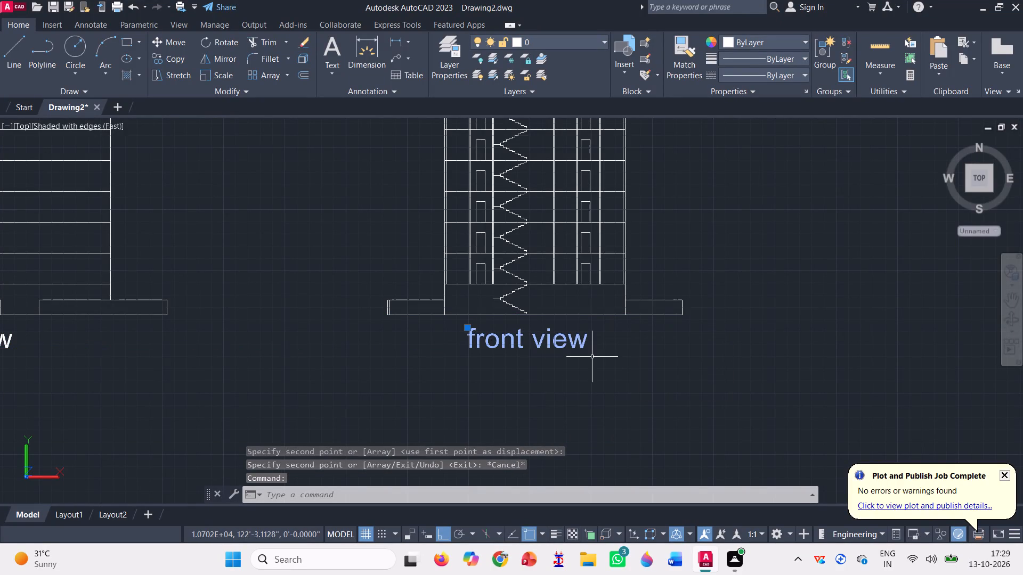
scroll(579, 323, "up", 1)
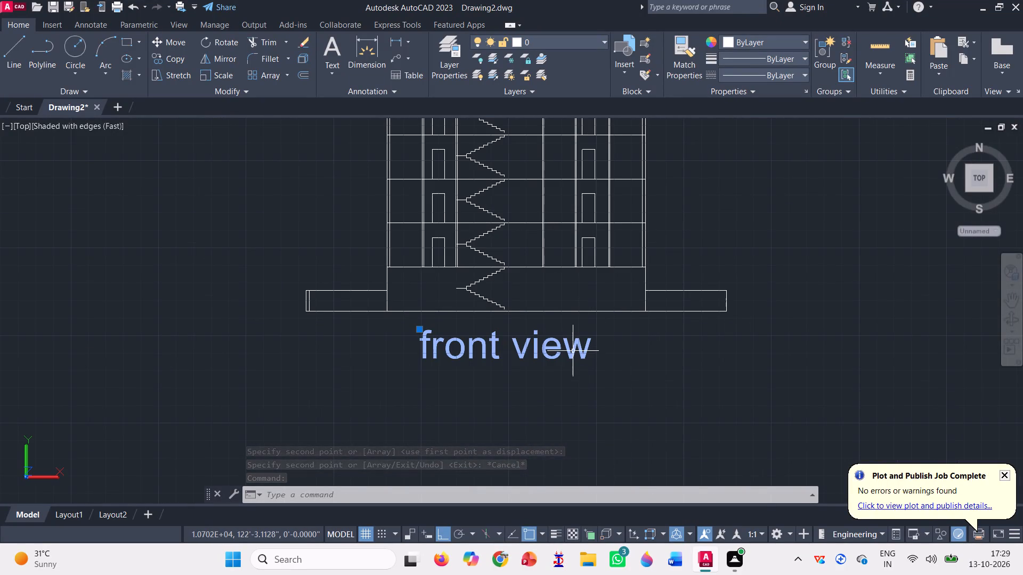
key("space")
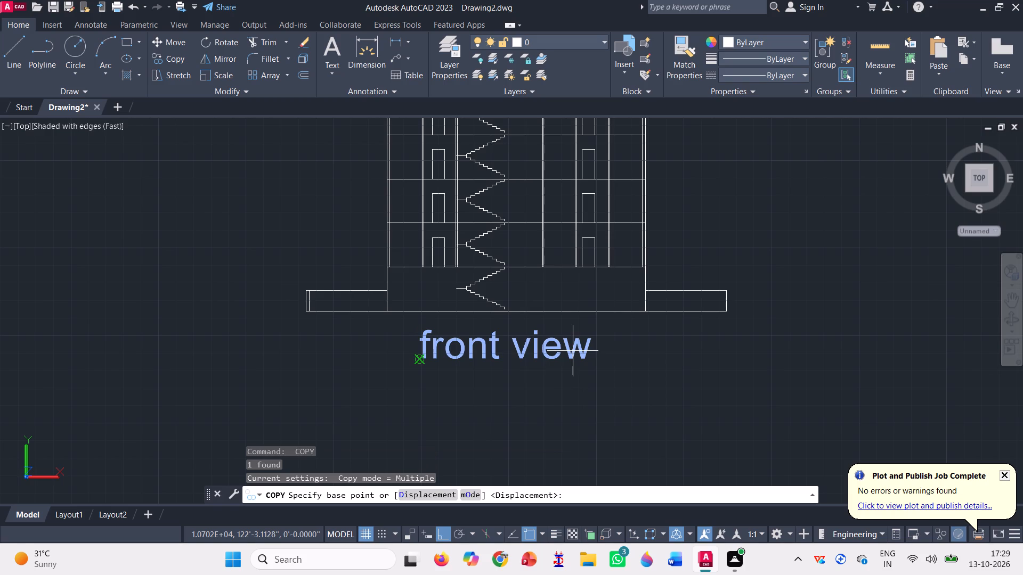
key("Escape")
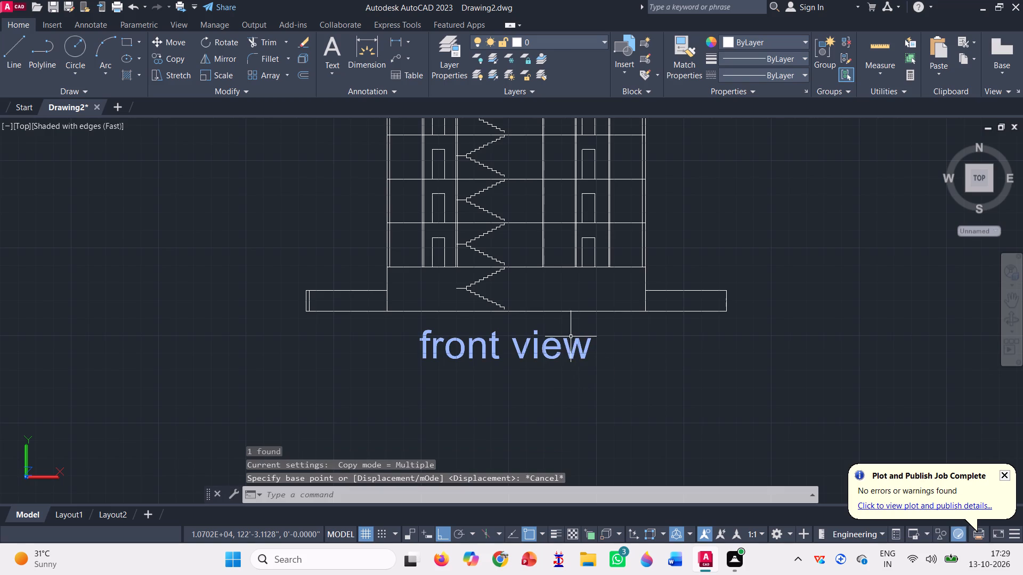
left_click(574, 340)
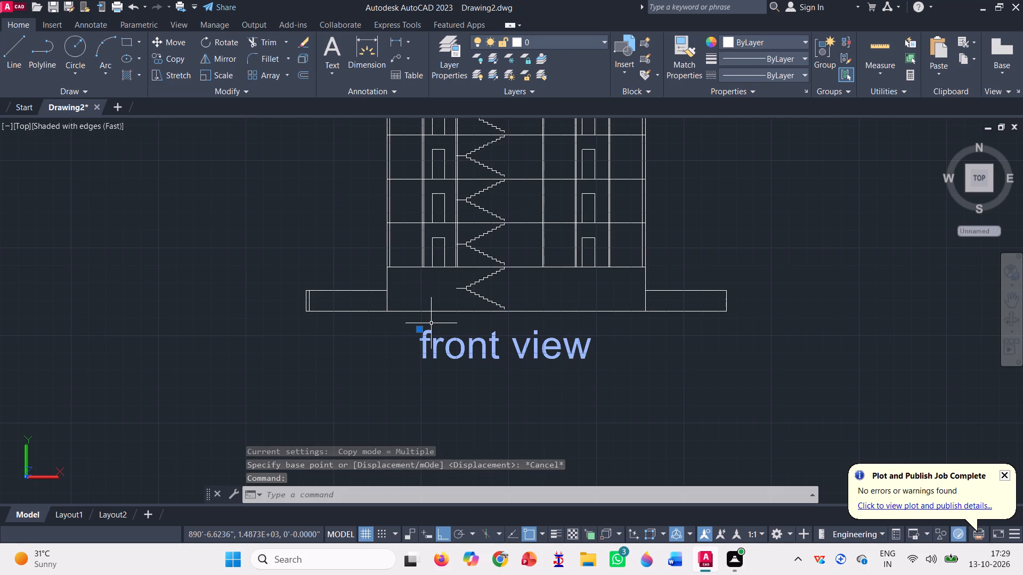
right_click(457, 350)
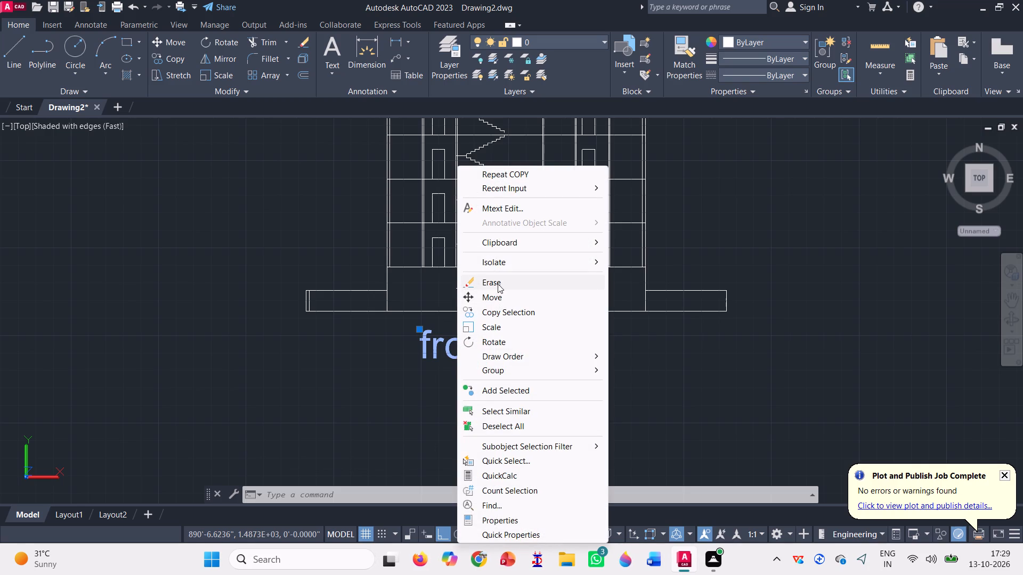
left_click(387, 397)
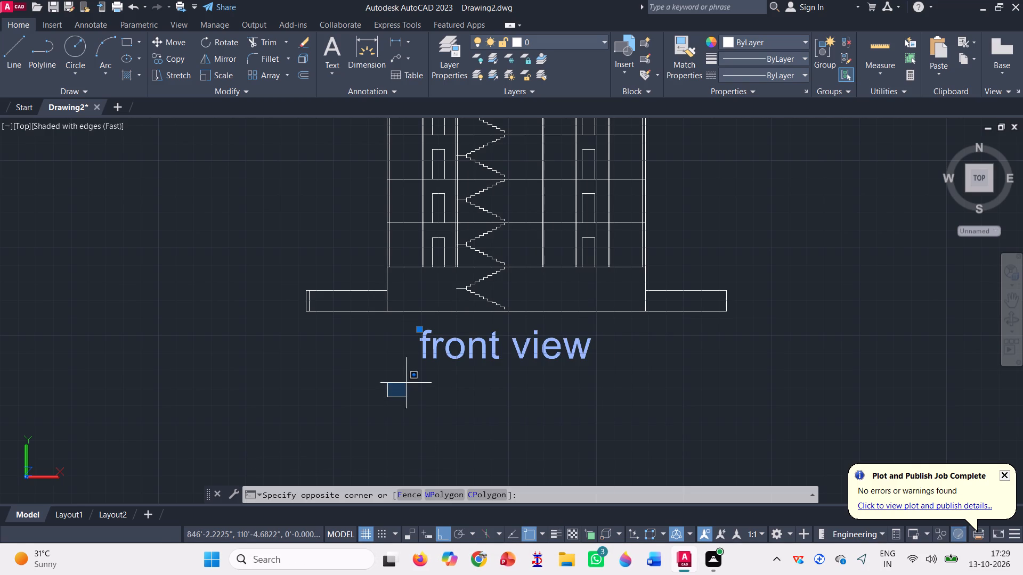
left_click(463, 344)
Reword the copied "front view" label beneath the building section as "sections view".
double_click(496, 346)
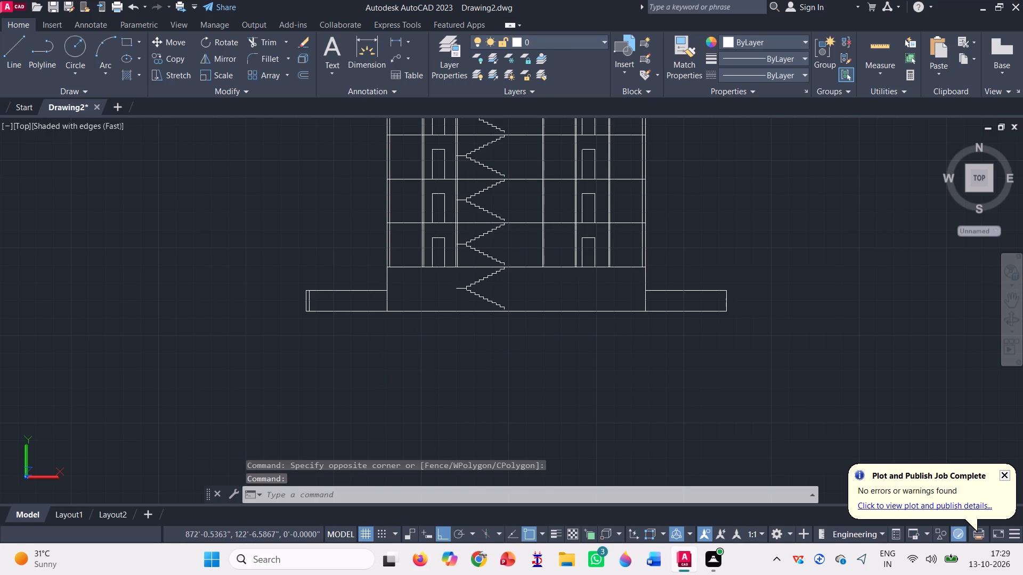
scroll(465, 394, "down", 7)
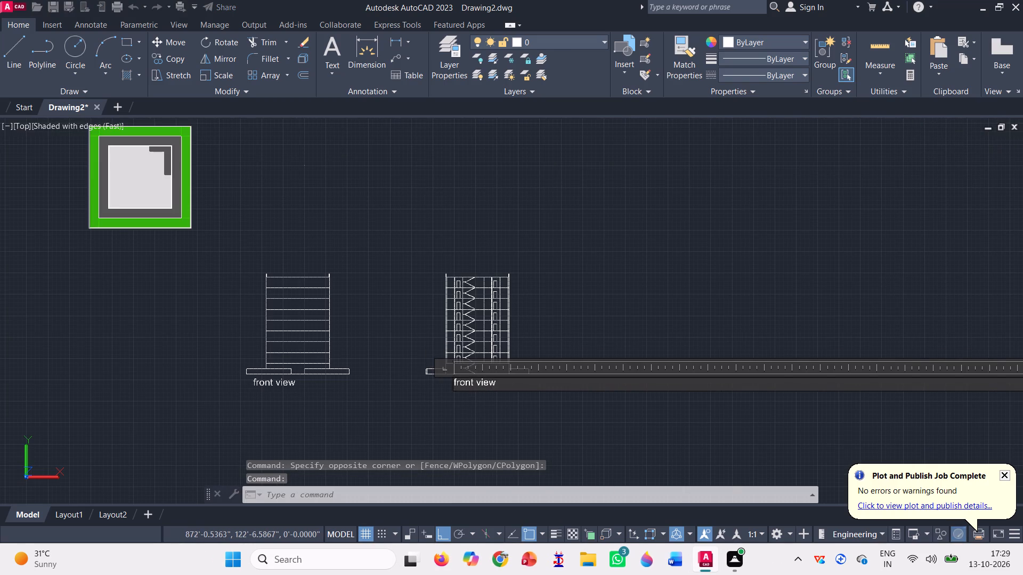
scroll(505, 379, "up", 5)
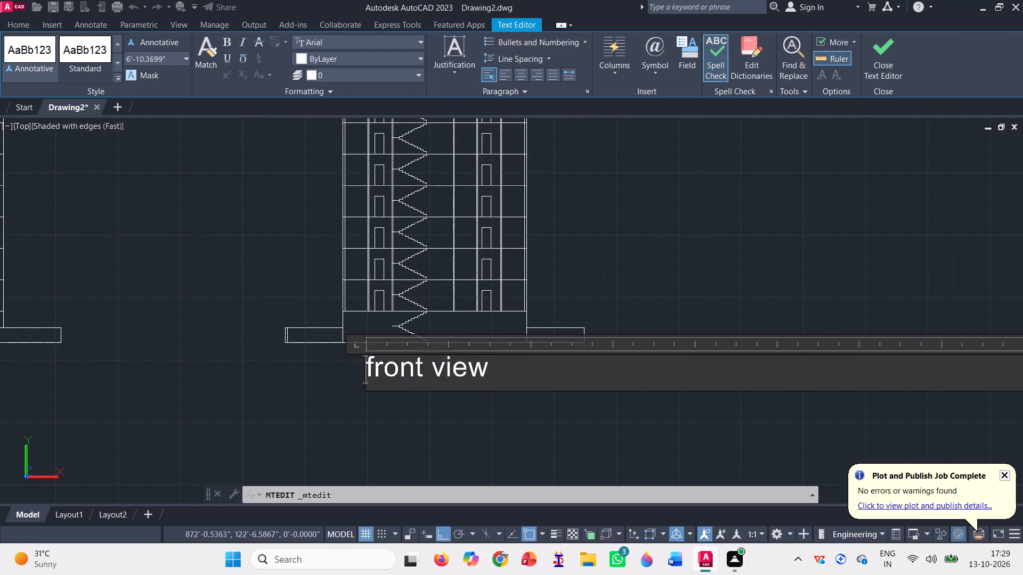
left_click(424, 369)
key("BackSpace")
key("BackSpace")
key("BackSpace")
key("BackSpace")
key("BackSpace")
key("BackSpace")
key("BackSpace")
key("BackSpace")
key("BackSpace")
key("BackSpace")
key("BackSpace")
key("BackSpace")
key("BackSpace")
key("BackSpace")
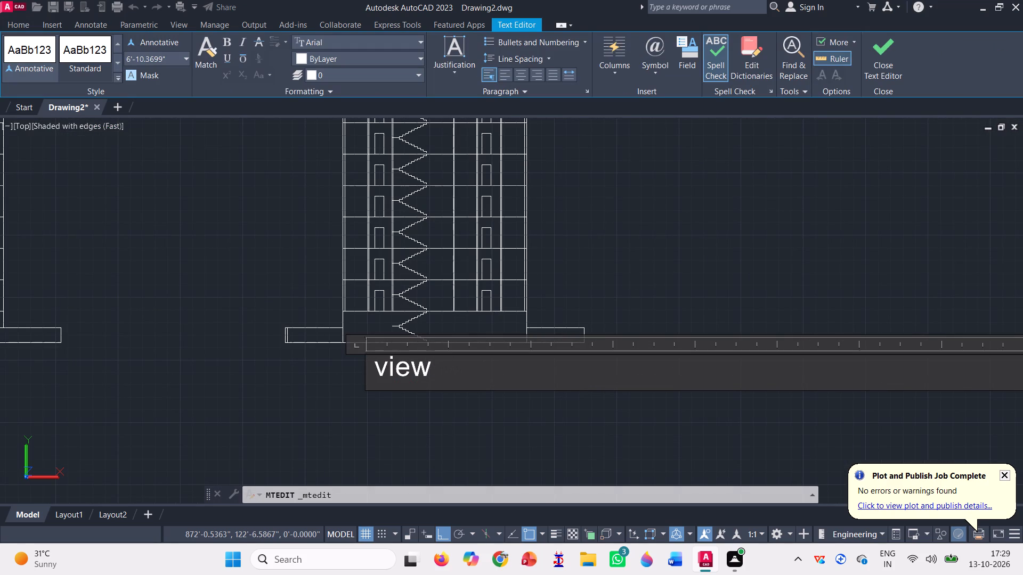
type("secti")
key("BackSpace")
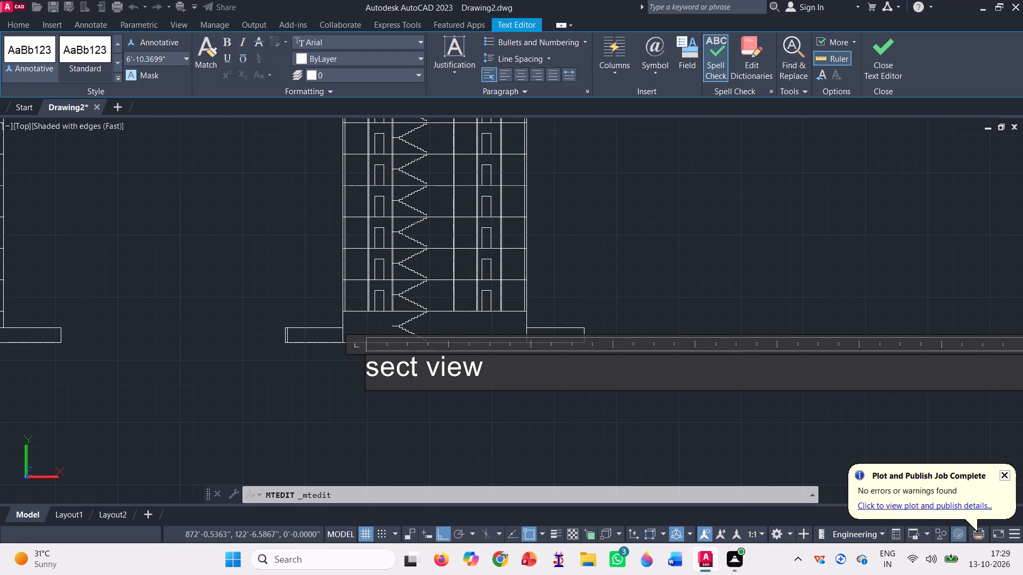
type("ons")
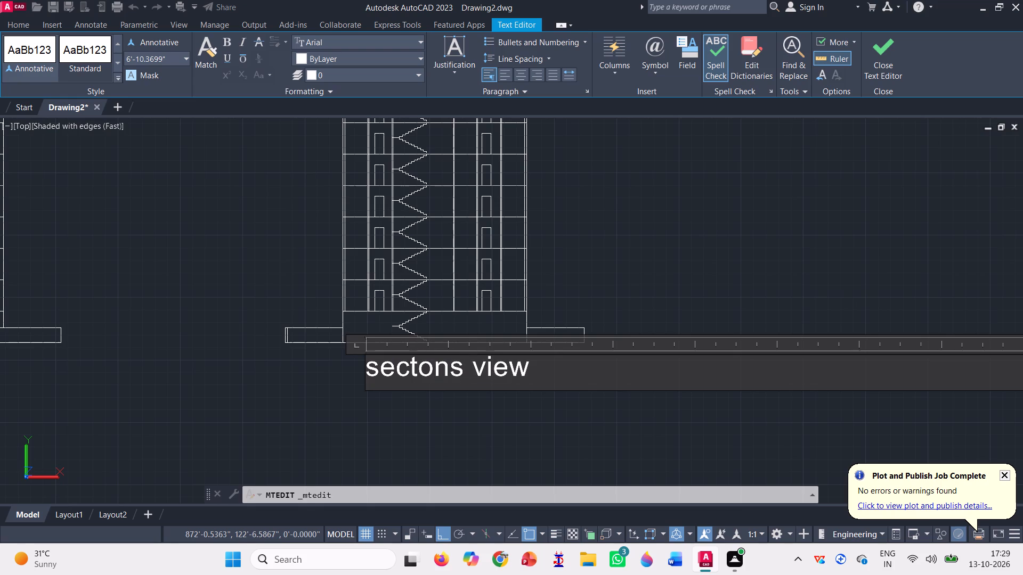
key("BackSpace")
key("BackSpace")
key("BackSpace")
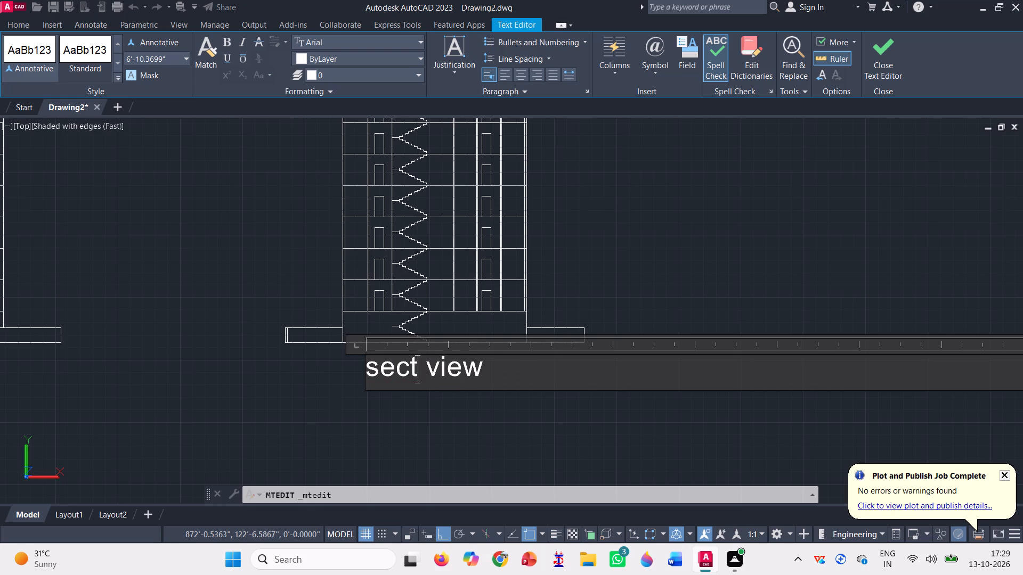
type("ions")
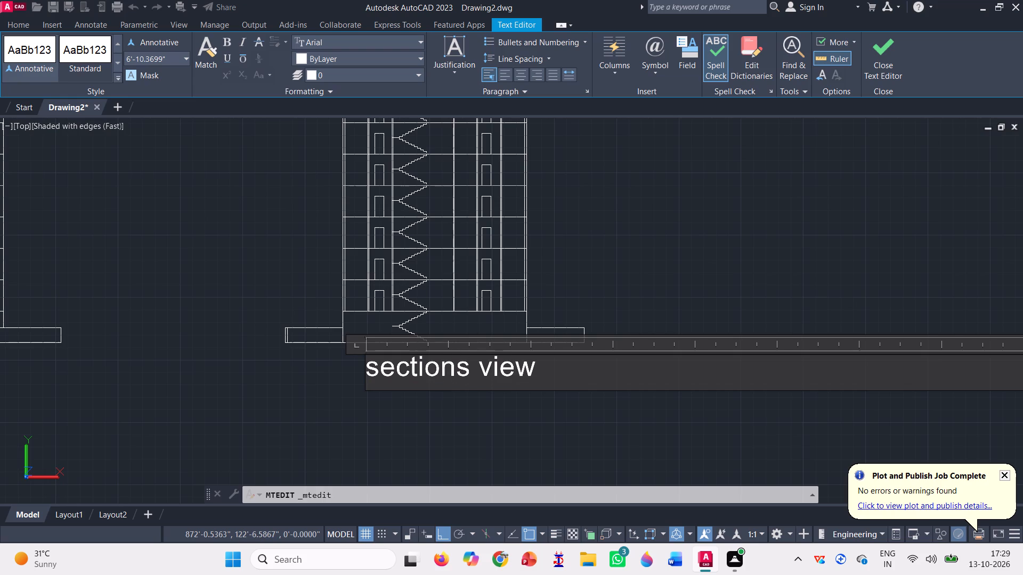
key("Return")
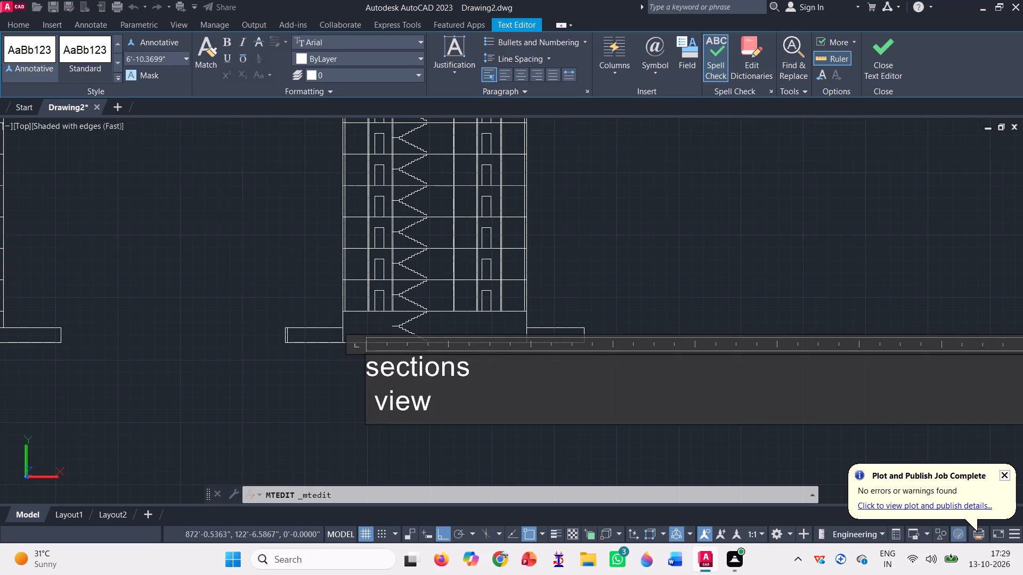
key("BackSpace")
left_click(672, 261)
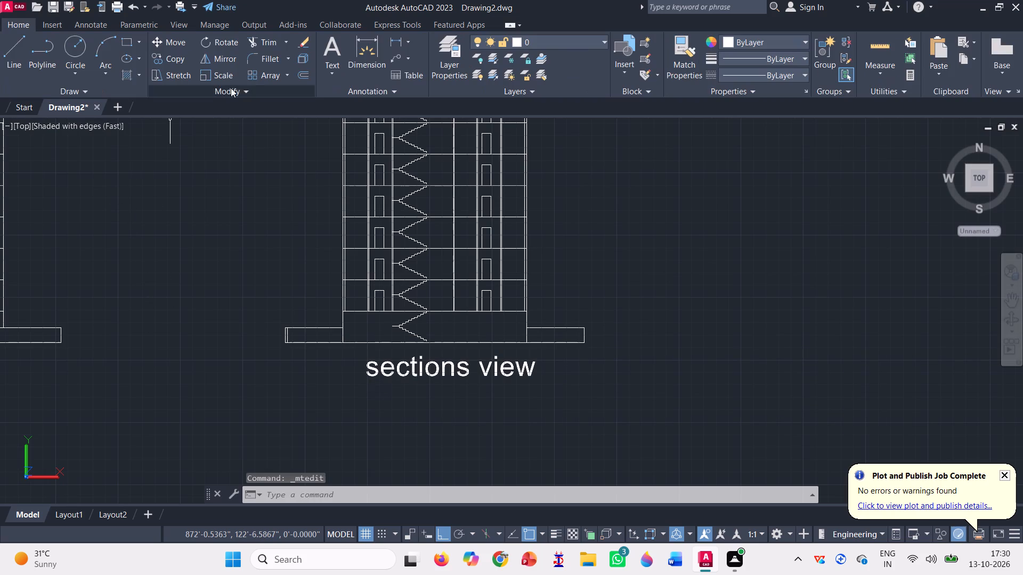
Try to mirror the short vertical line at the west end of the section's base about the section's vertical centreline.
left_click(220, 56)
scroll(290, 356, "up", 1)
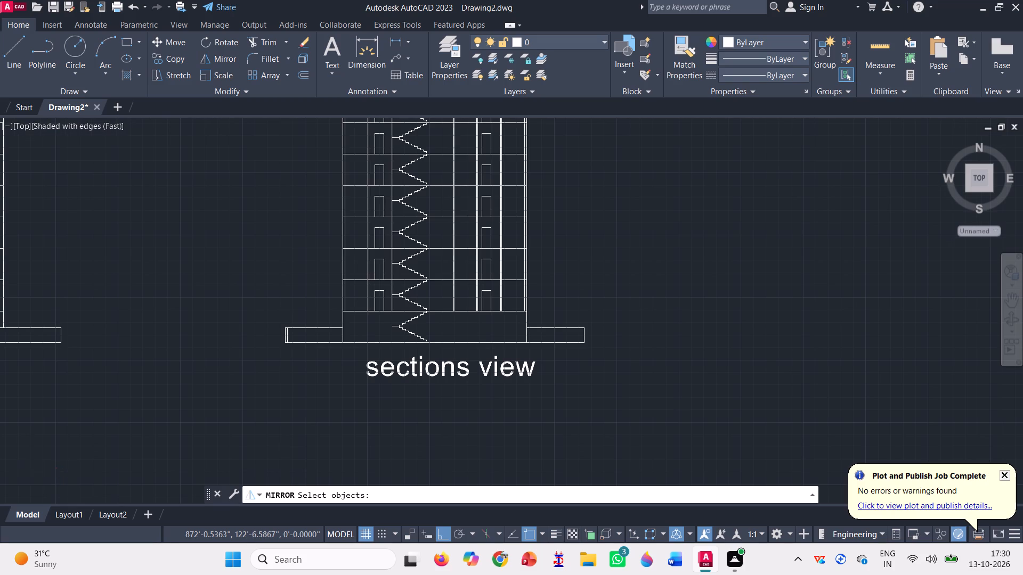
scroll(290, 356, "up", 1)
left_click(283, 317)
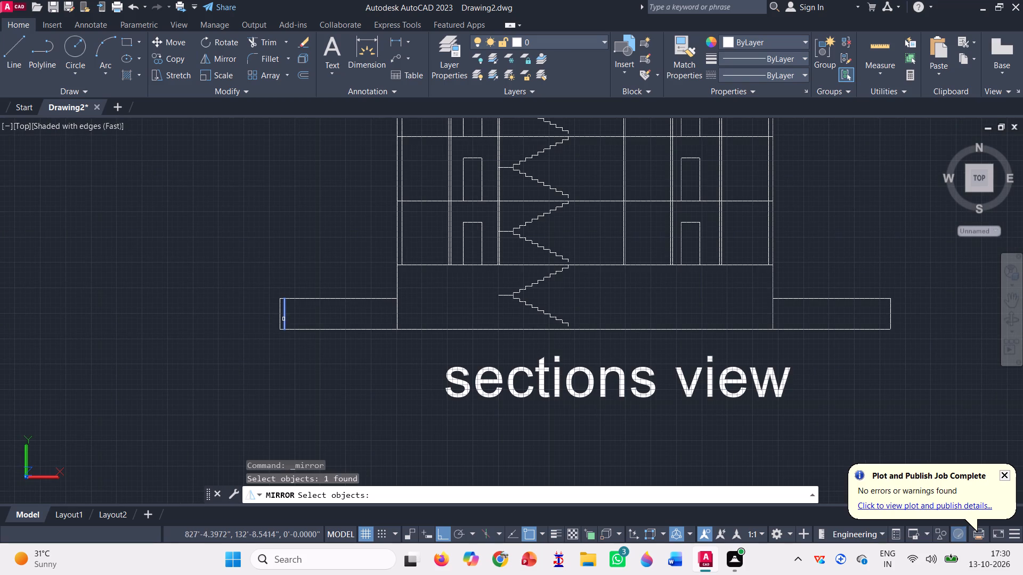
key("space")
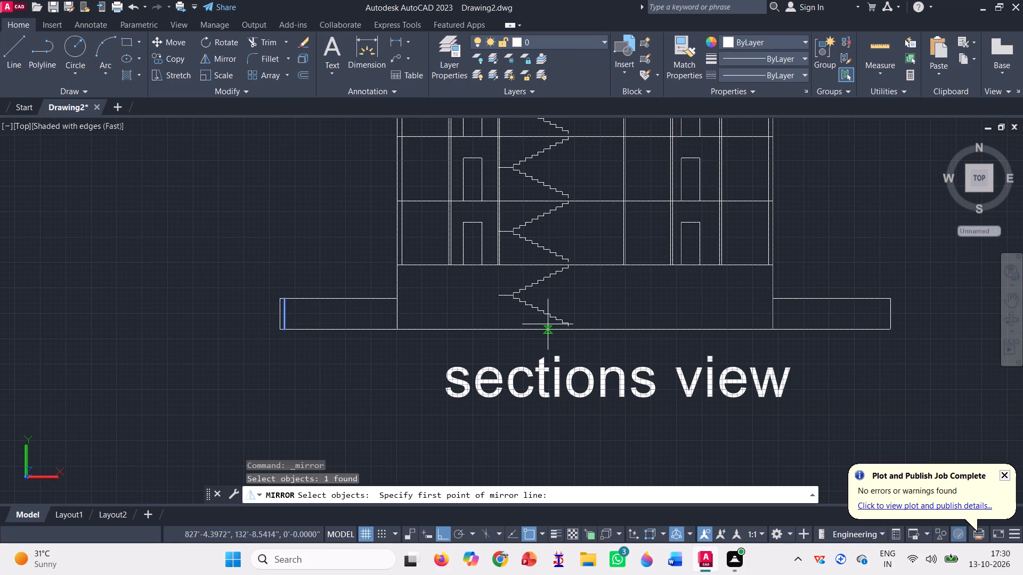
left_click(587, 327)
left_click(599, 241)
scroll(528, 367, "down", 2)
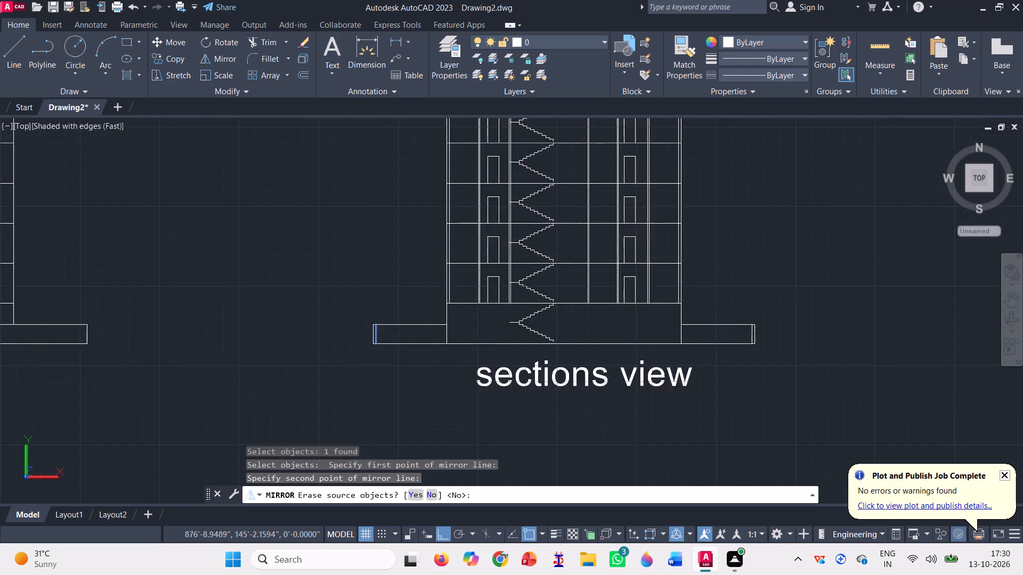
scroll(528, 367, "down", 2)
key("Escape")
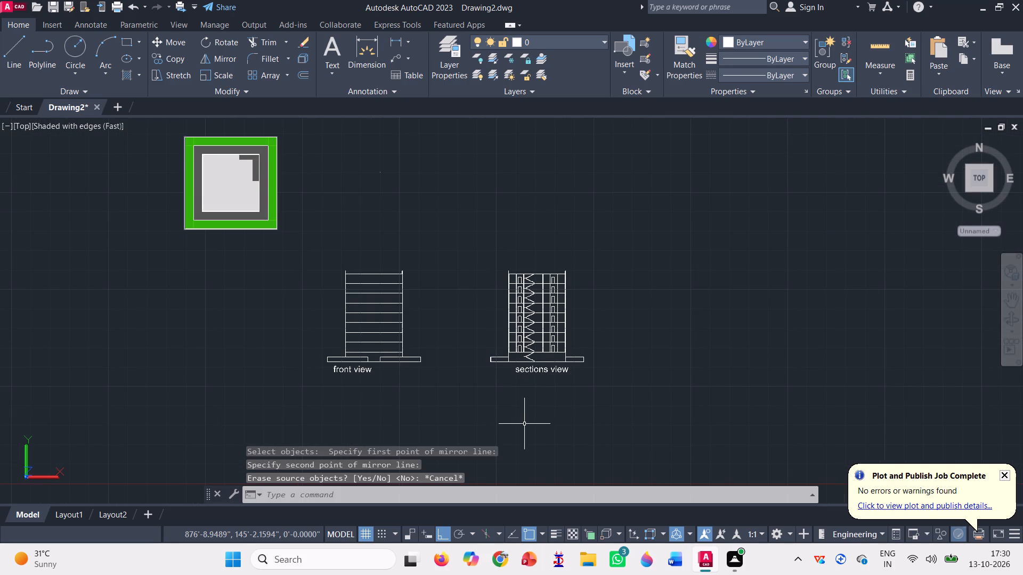
Move the front elevation and building section with their labels straight up about 129' toward the row of floor plans.
scroll(527, 417, "down", 2)
scroll(530, 426, "up", 1)
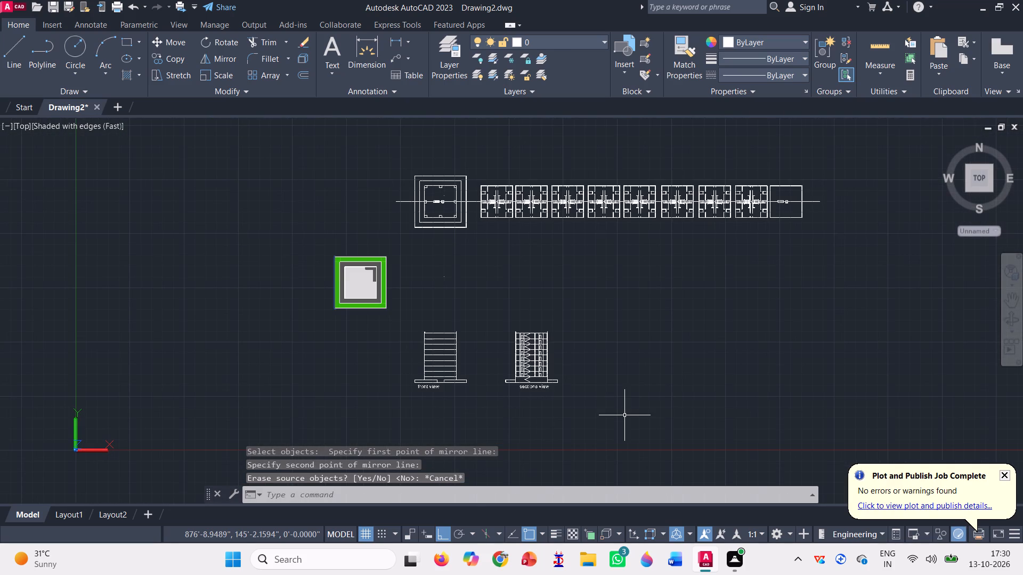
left_click(610, 428)
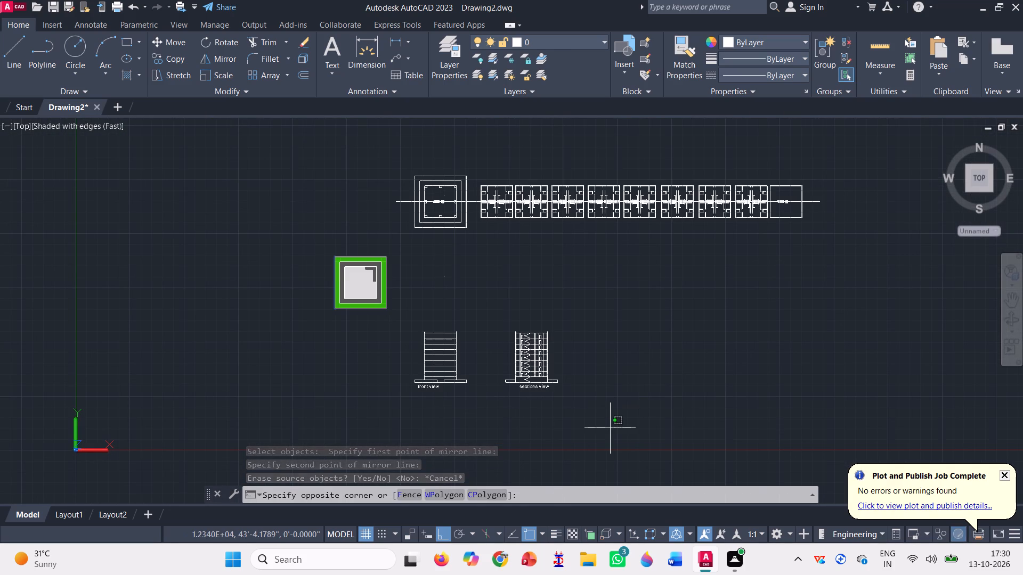
left_click(395, 299)
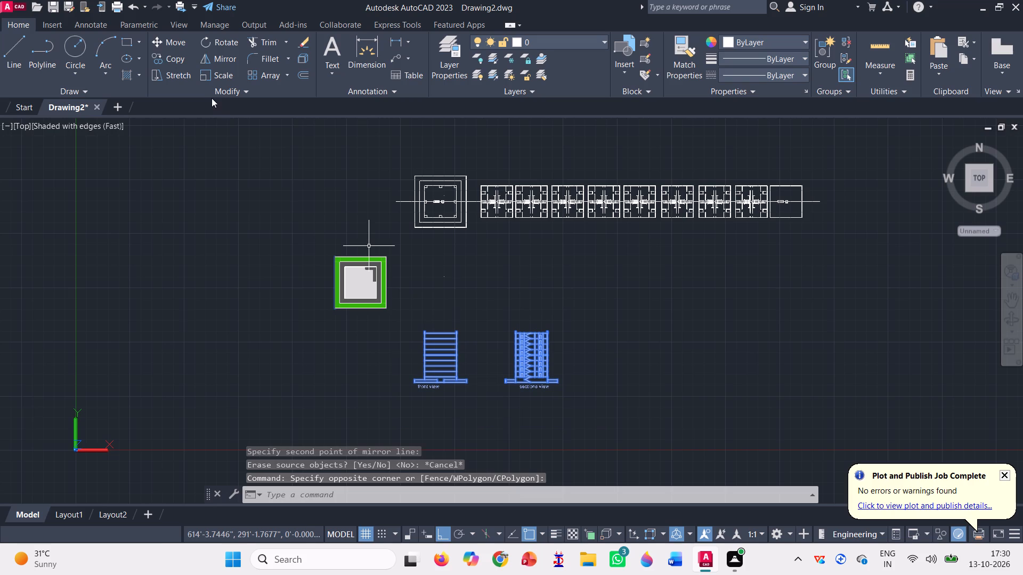
left_click(176, 38)
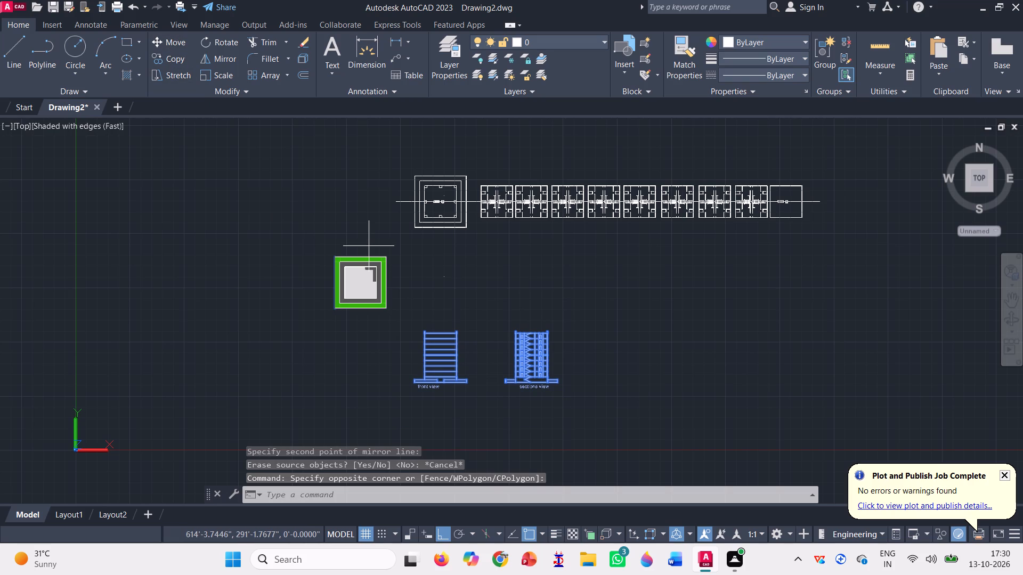
left_click(437, 347)
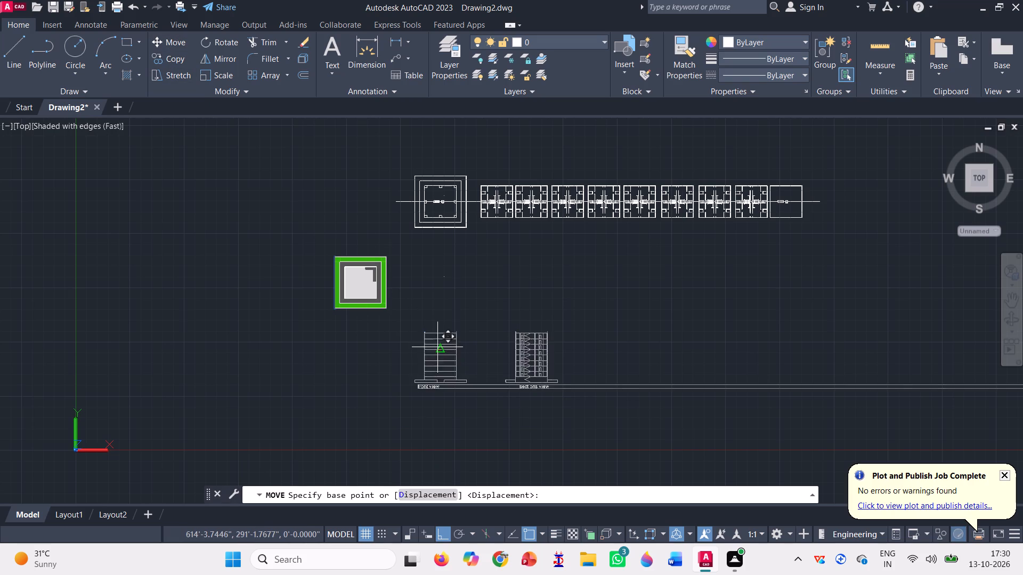
scroll(451, 292, "up", 1)
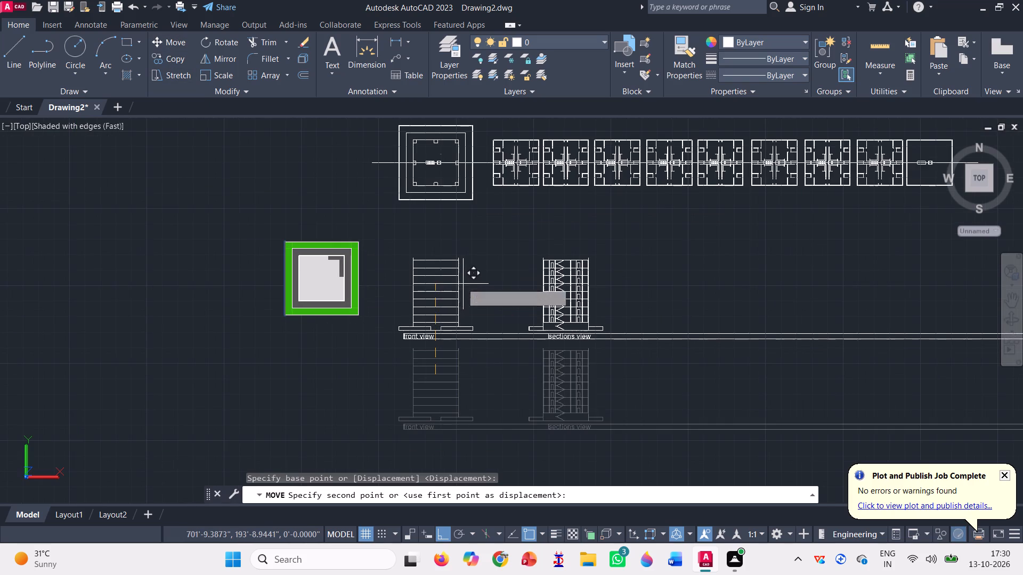
left_click(469, 278)
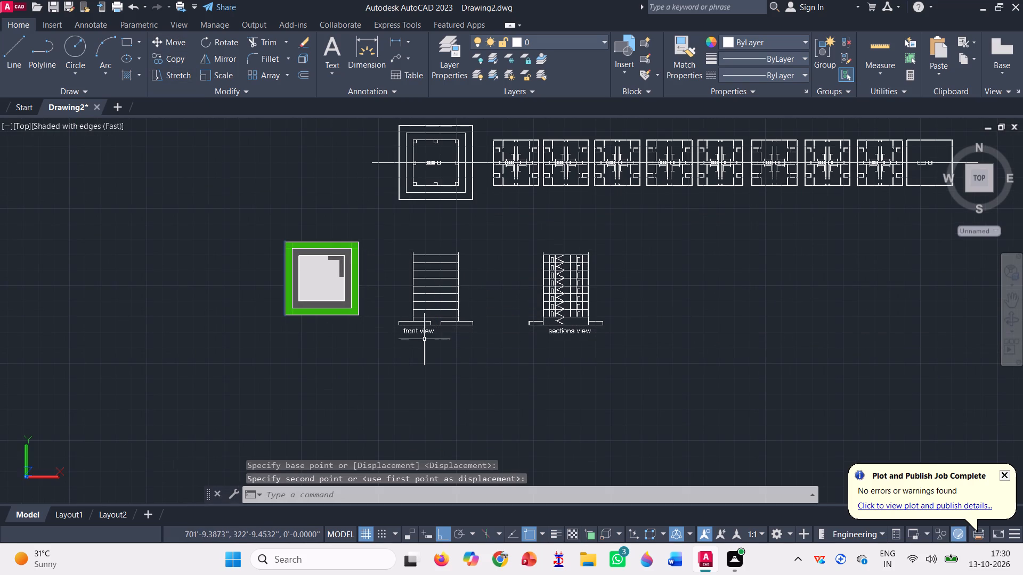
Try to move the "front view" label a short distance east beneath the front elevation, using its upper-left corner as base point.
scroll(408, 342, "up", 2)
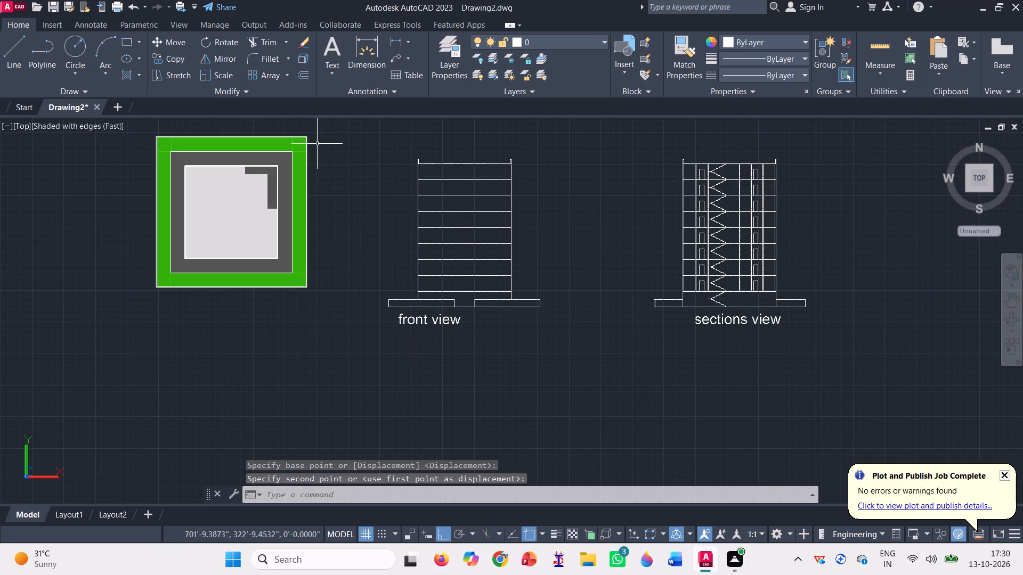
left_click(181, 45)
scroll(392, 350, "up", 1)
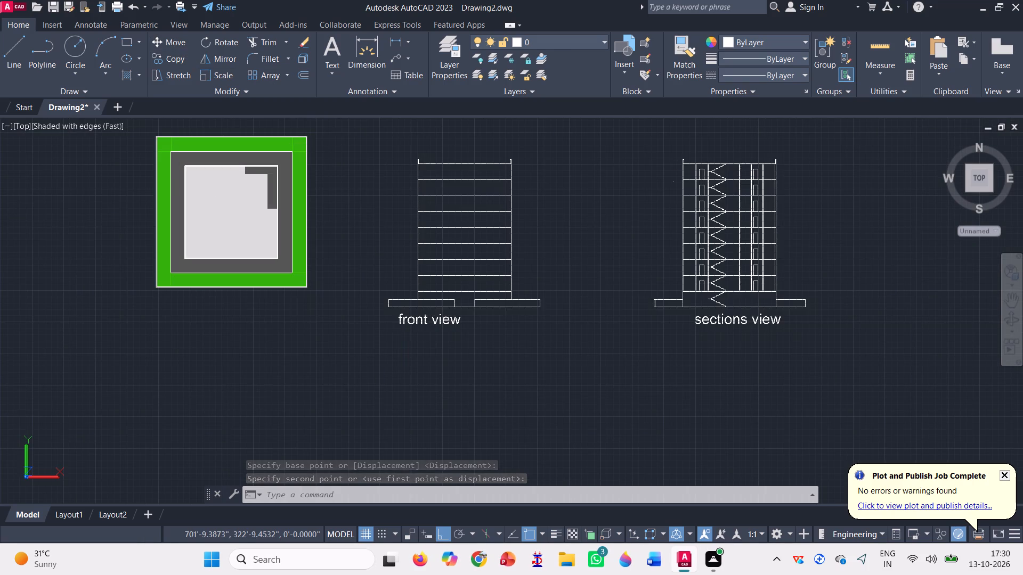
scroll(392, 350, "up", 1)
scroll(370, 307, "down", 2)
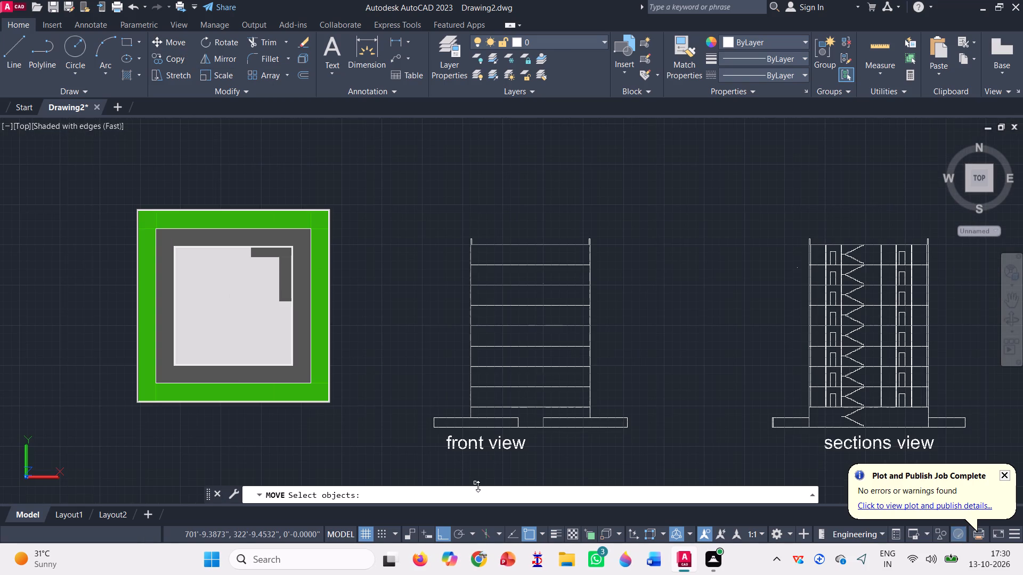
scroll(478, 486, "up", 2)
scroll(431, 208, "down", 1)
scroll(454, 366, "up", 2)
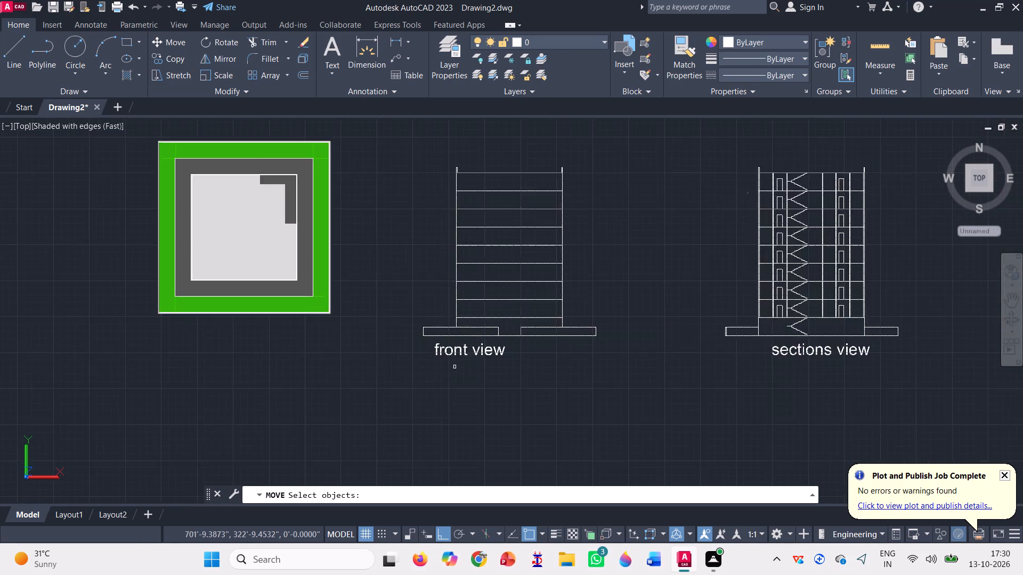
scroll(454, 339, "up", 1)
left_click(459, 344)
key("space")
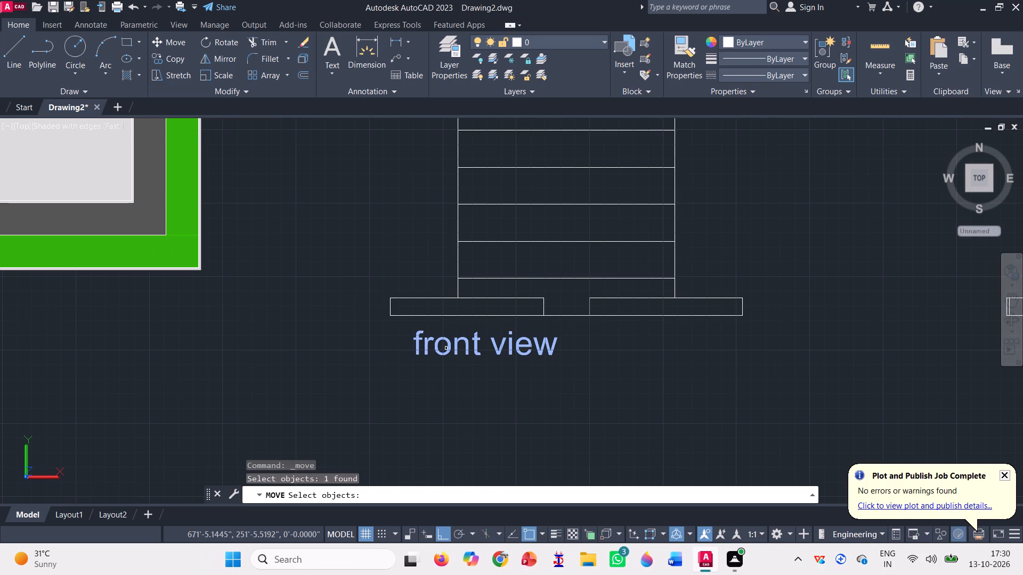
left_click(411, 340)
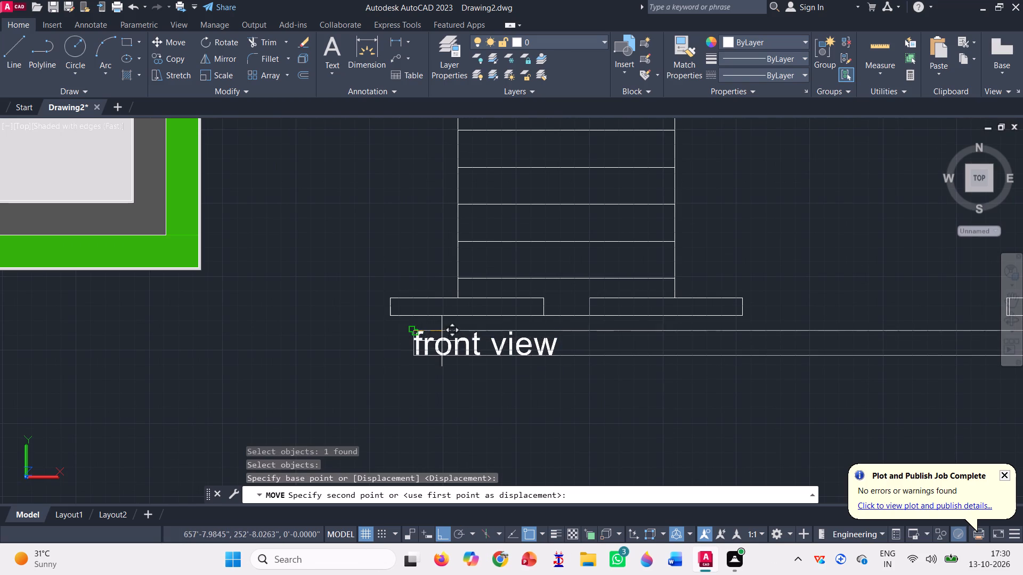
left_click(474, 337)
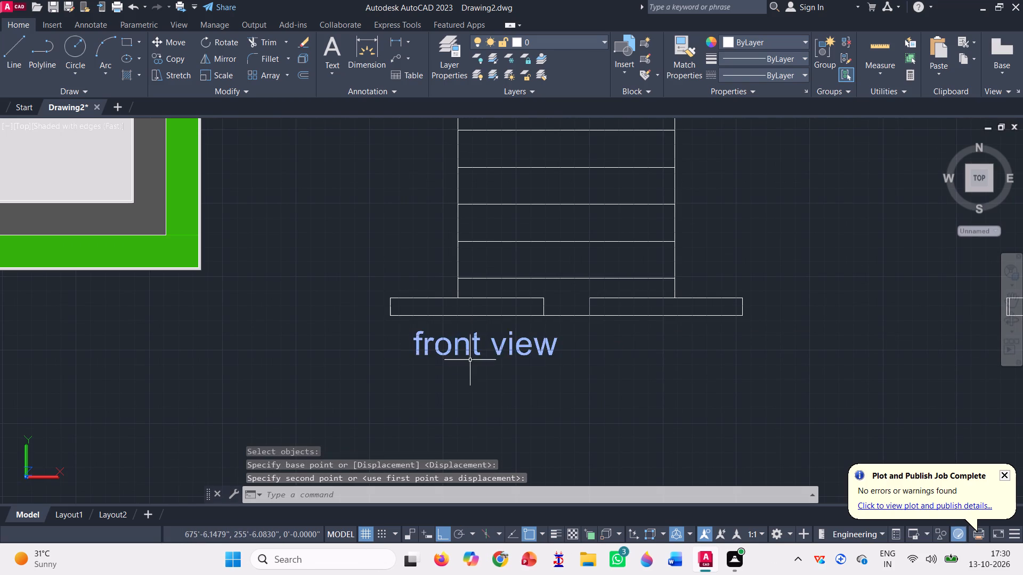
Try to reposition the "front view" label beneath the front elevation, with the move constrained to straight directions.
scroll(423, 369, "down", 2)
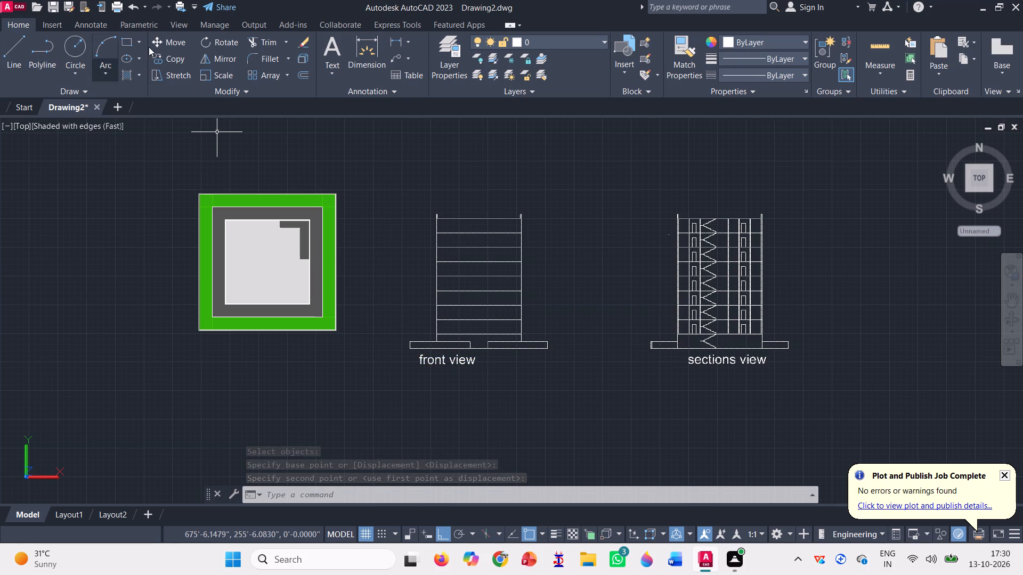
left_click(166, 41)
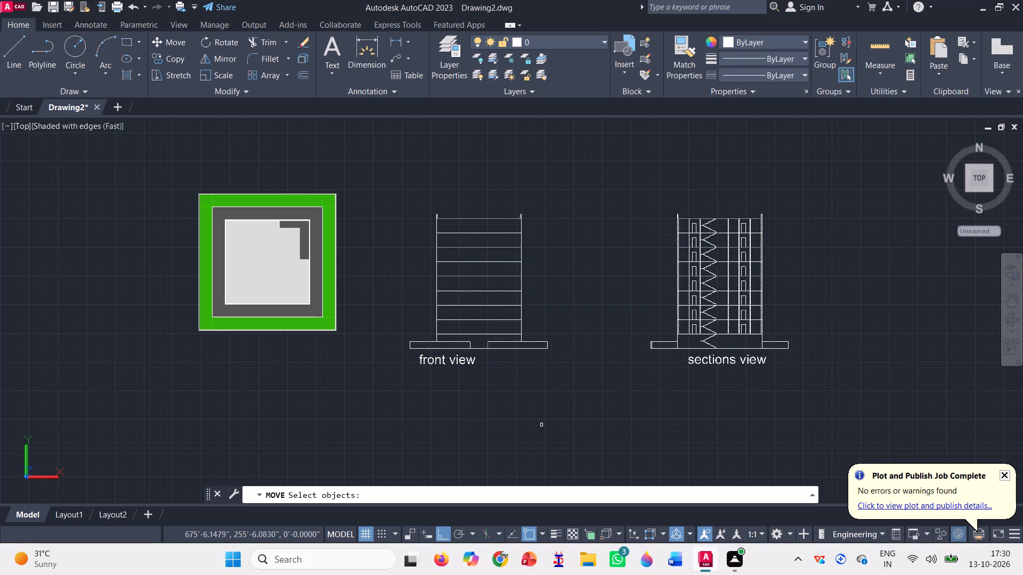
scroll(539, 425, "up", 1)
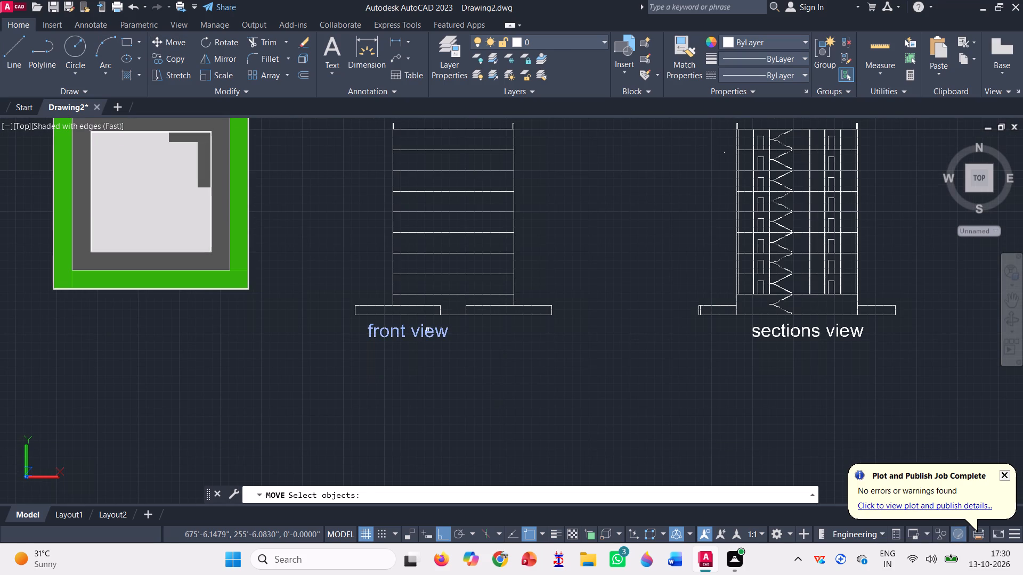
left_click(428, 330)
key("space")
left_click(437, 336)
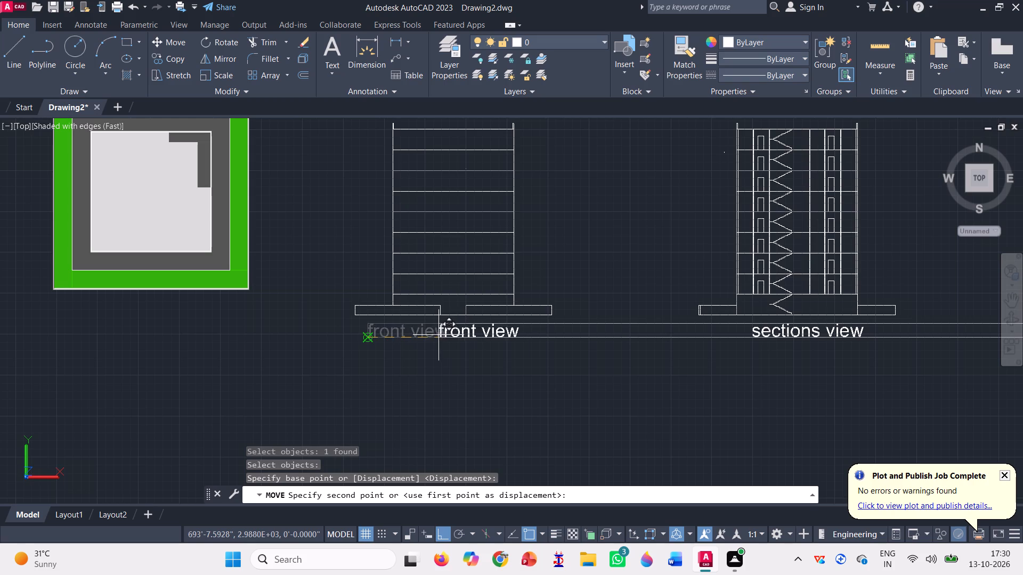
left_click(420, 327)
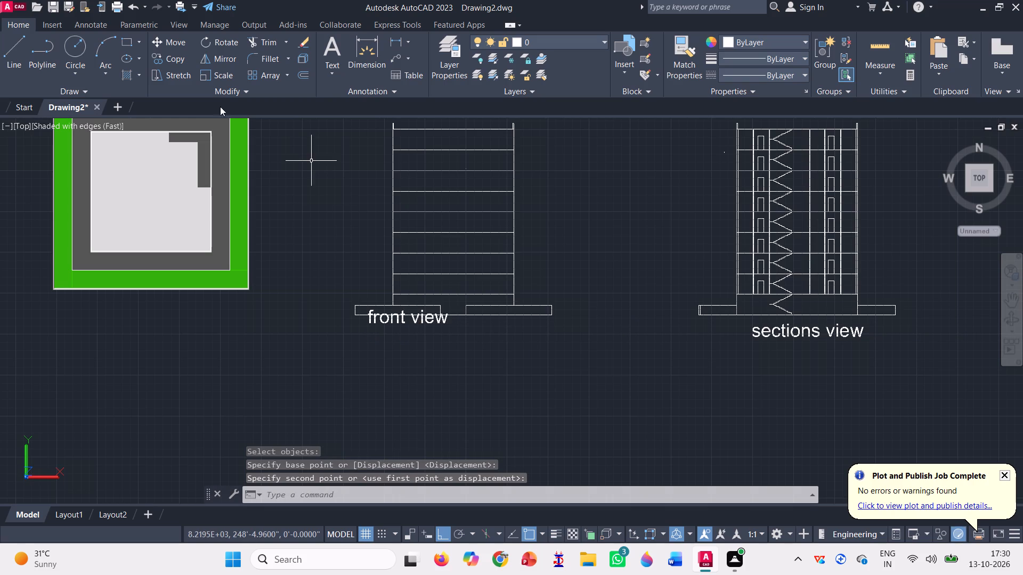
Move the "front view" label freely, with ortho off, to sit centred just below the base of the front elevation.
left_click(172, 37)
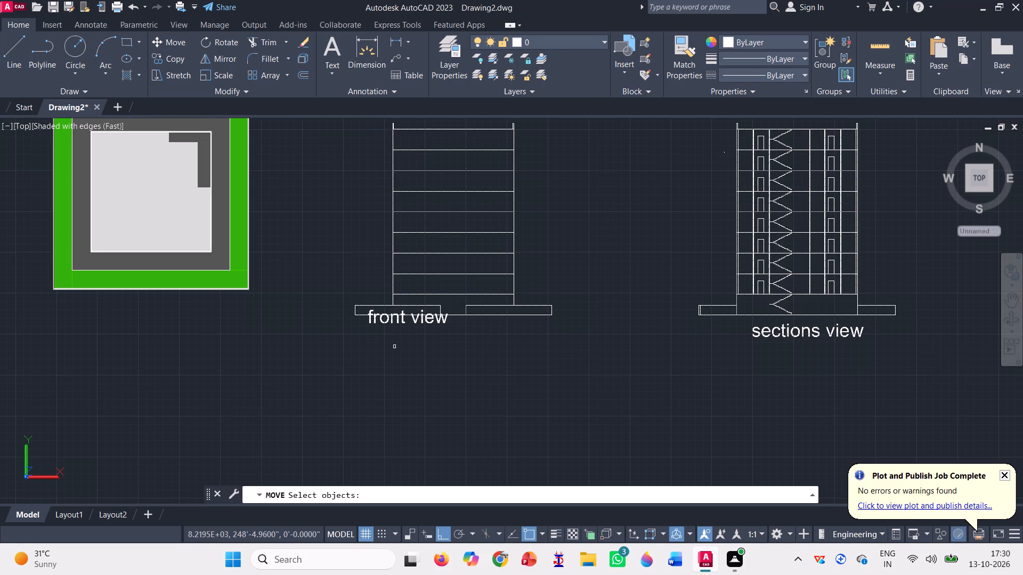
scroll(394, 346, "up", 1)
left_click(405, 307)
key("space")
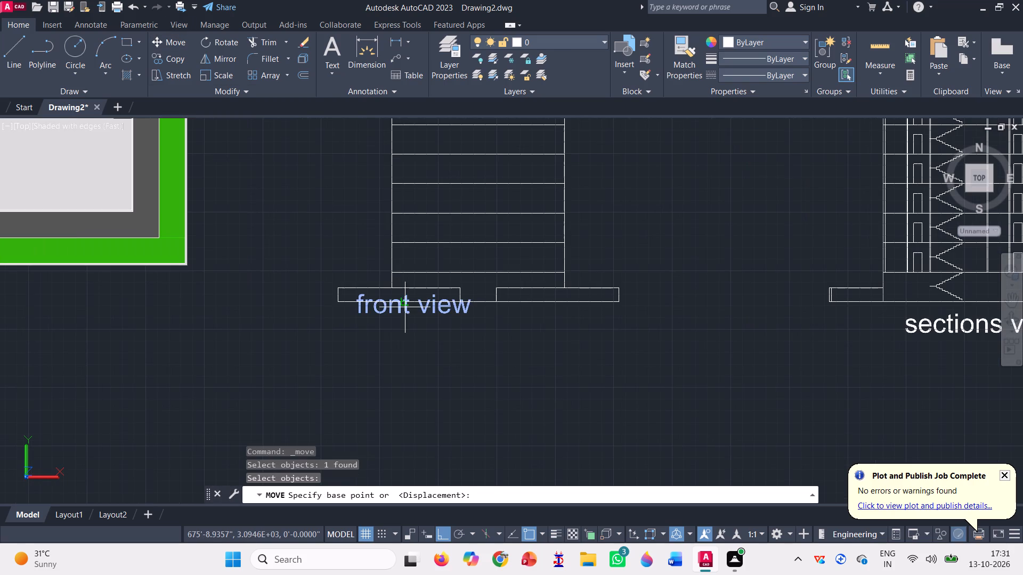
left_click(357, 291)
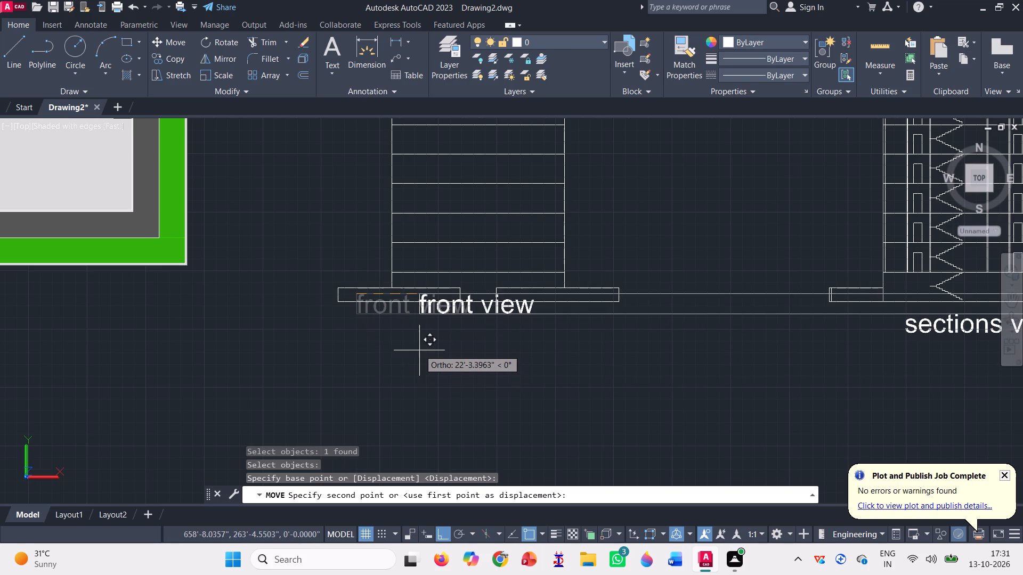
key("F8")
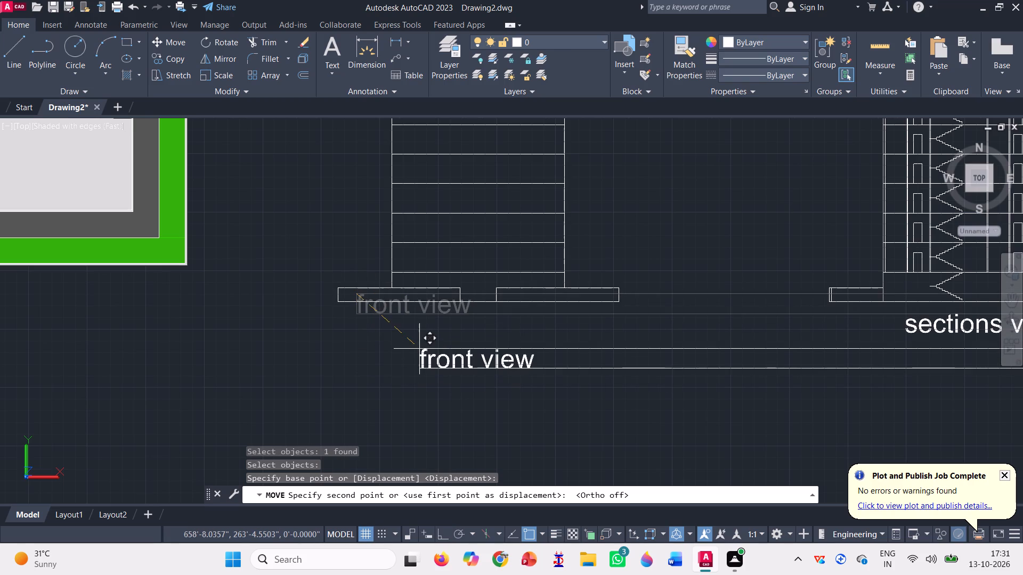
left_click(408, 322)
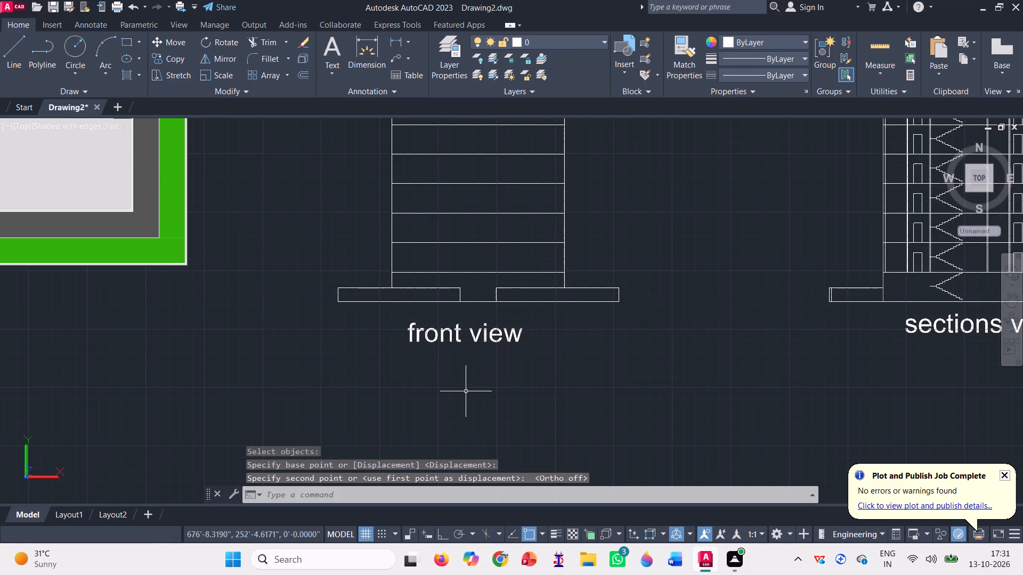
Switch to the SW Isometric view and examine the 3D building alongside the floor plans, front elevation and section.
scroll(466, 391, "down", 3)
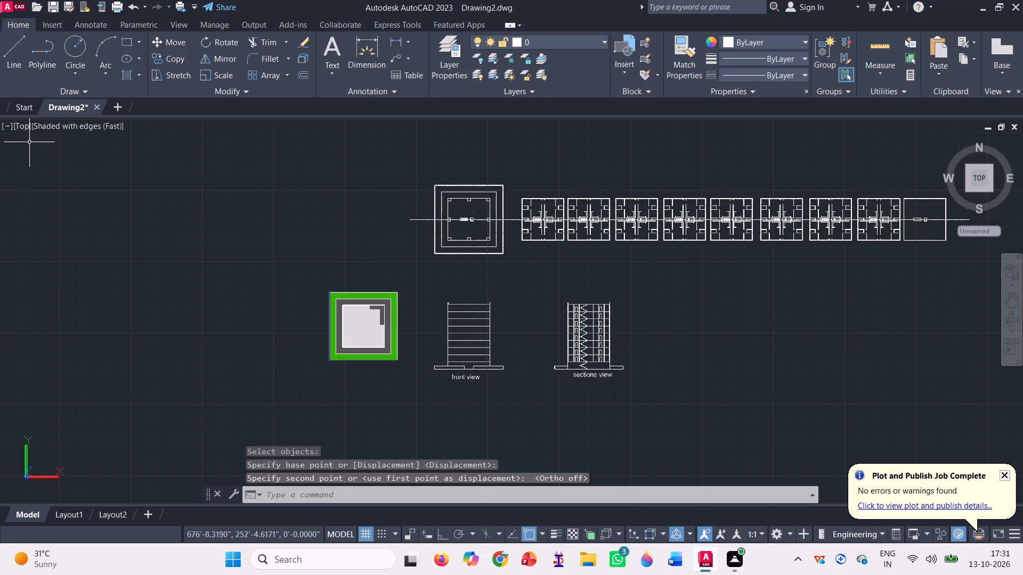
left_click(52, 125)
key("Escape")
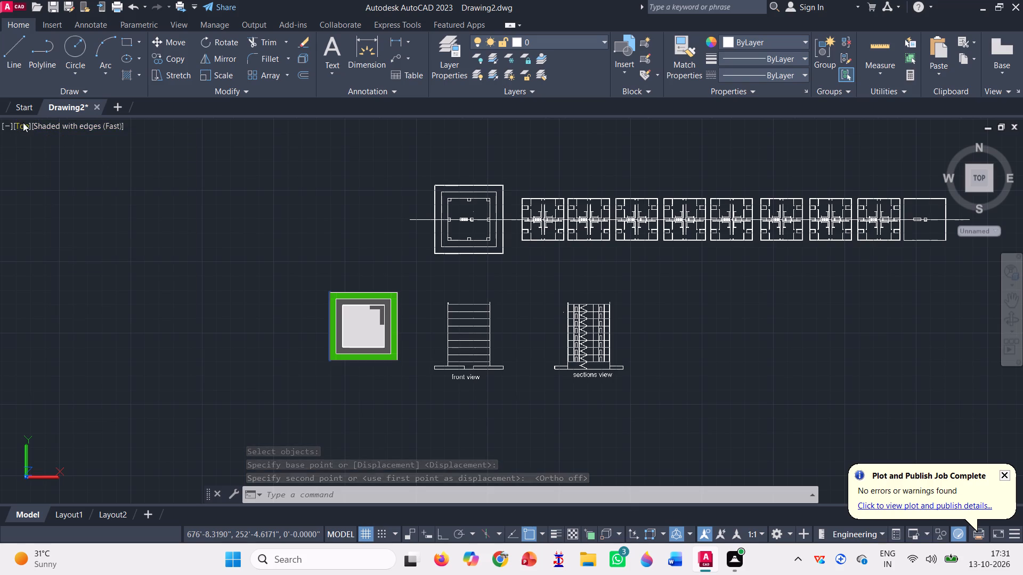
left_click(23, 122)
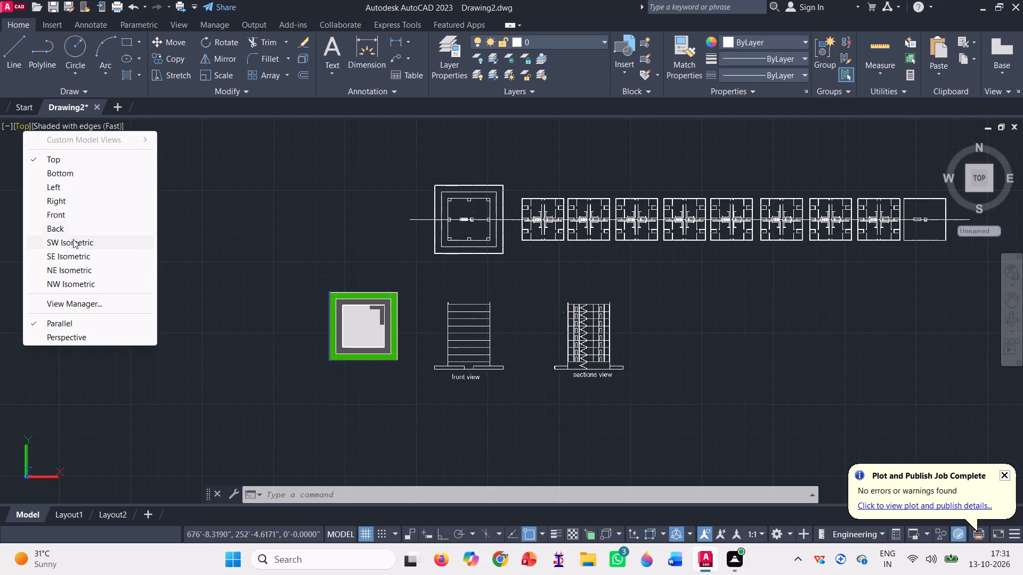
left_click(75, 243)
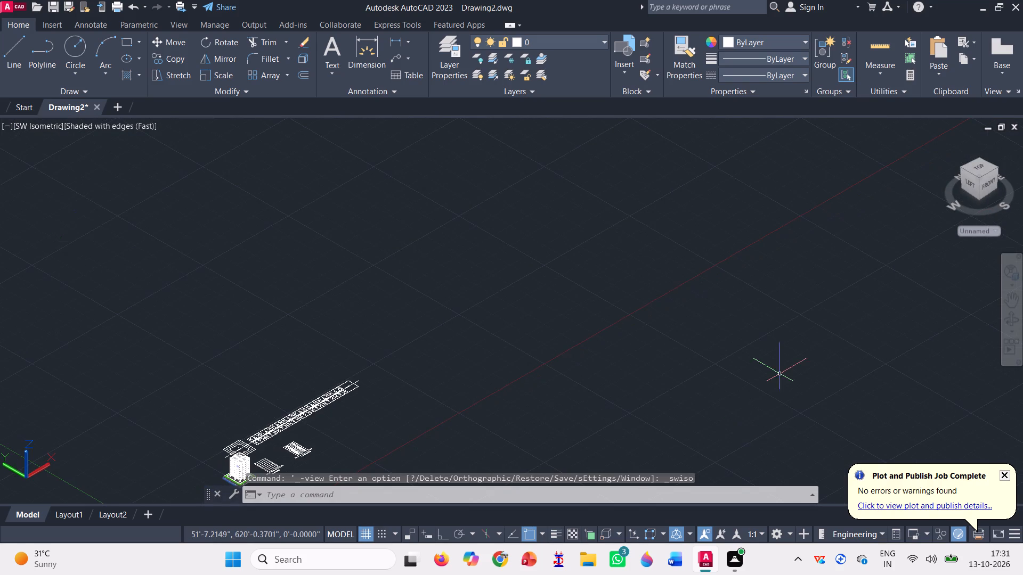
scroll(780, 372, "down", 2)
scroll(592, 414, "up", 3)
scroll(516, 444, "up", 2)
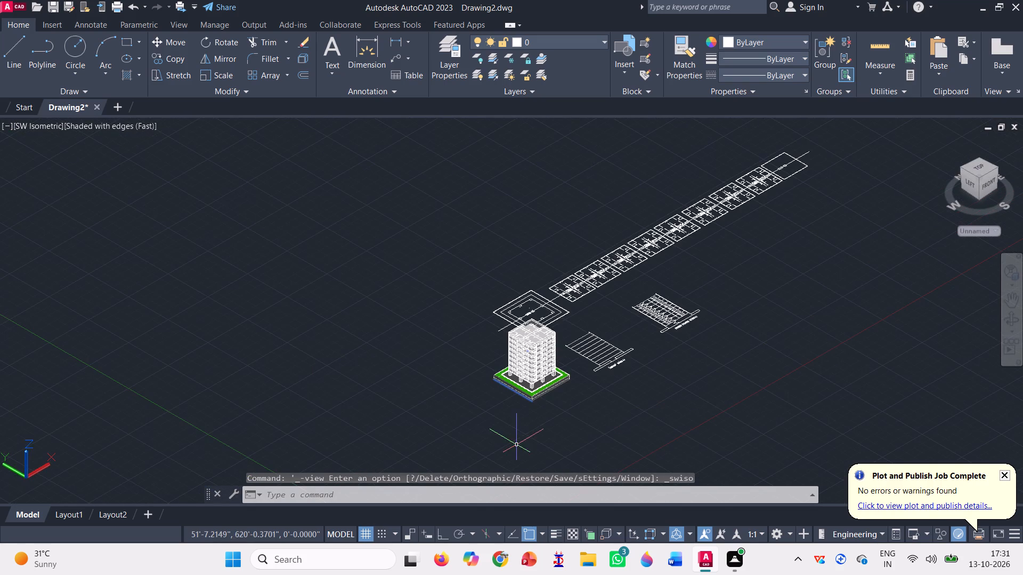
scroll(757, 266, "up", 1)
scroll(688, 287, "down", 1)
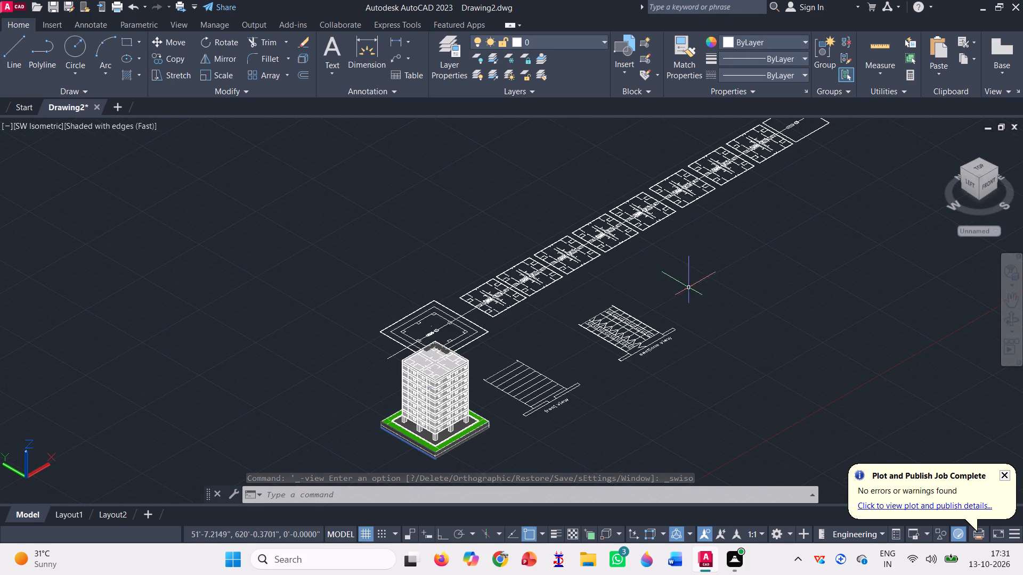
scroll(849, 193, "up", 1)
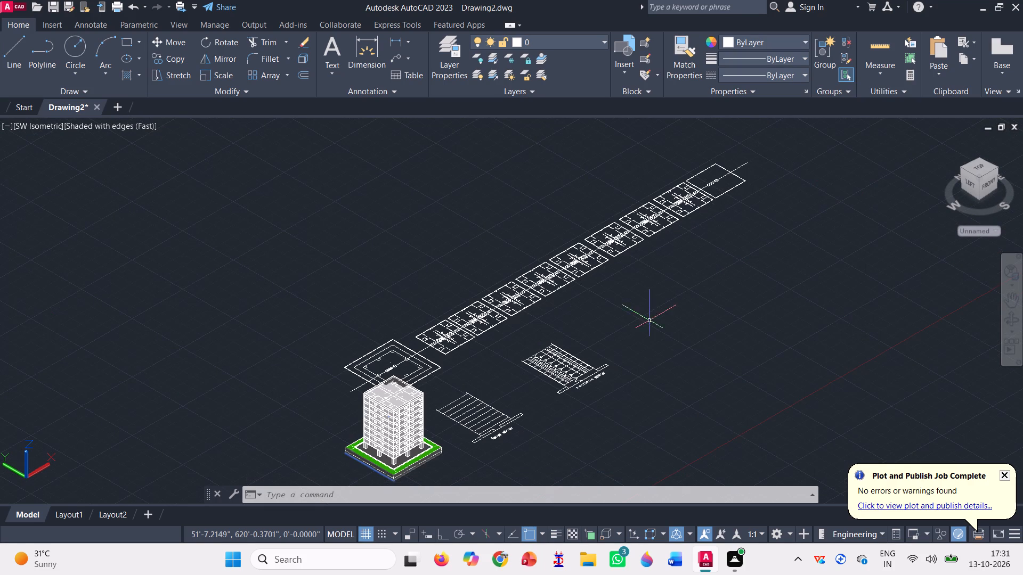
scroll(383, 349, "down", 1)
scroll(393, 425, "up", 2)
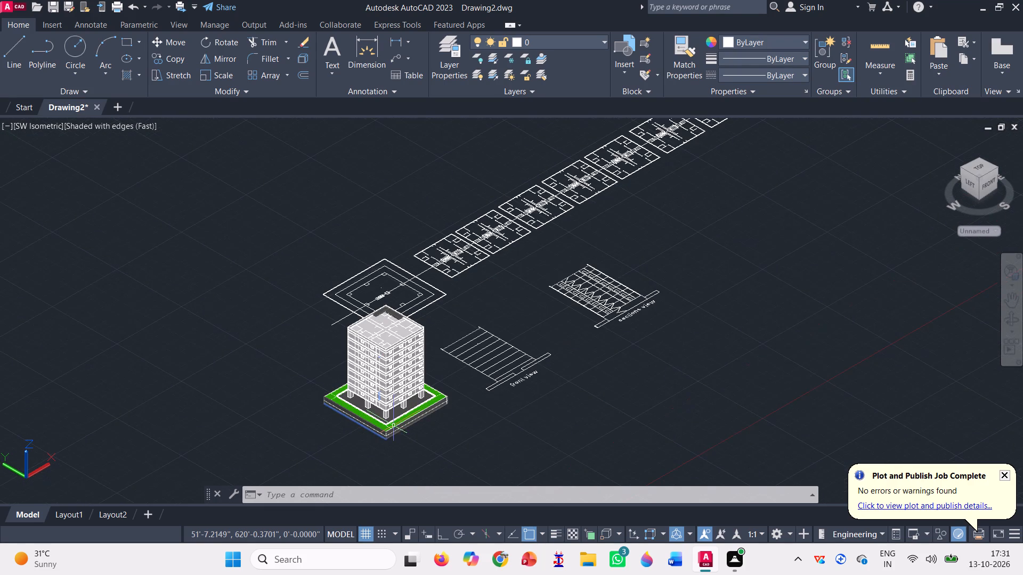
left_click(422, 457)
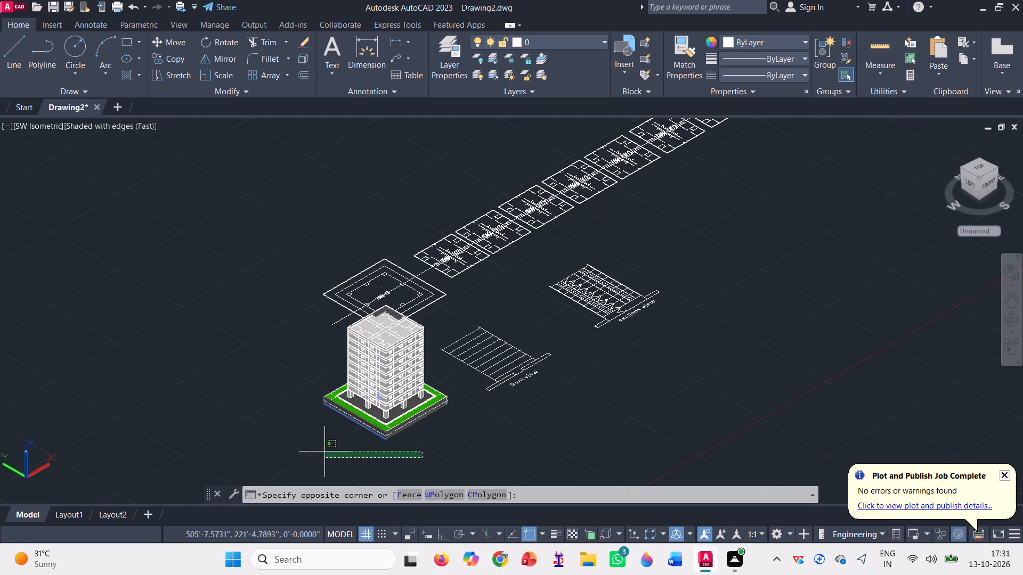
key("Escape")
scroll(439, 349, "down", 1)
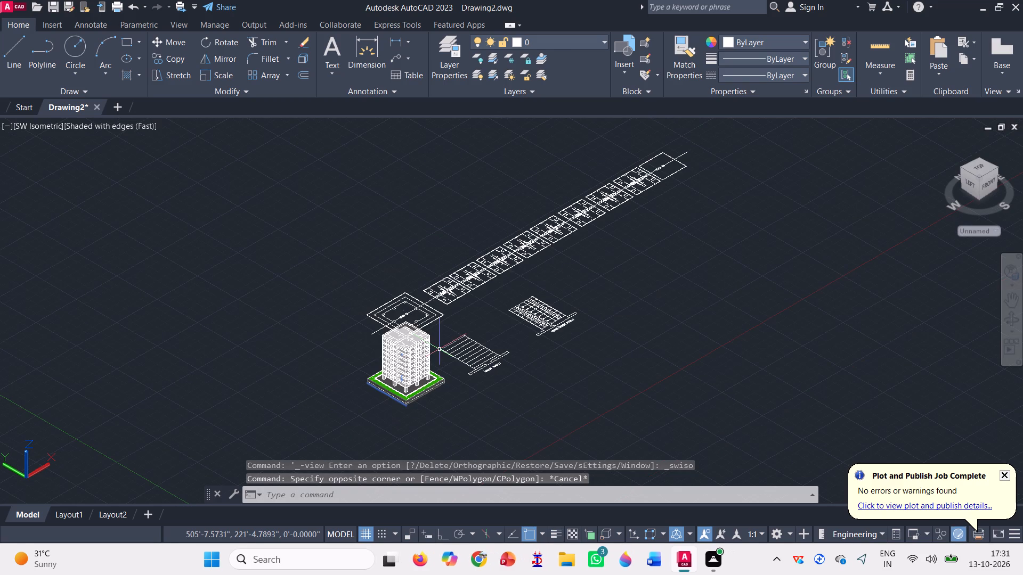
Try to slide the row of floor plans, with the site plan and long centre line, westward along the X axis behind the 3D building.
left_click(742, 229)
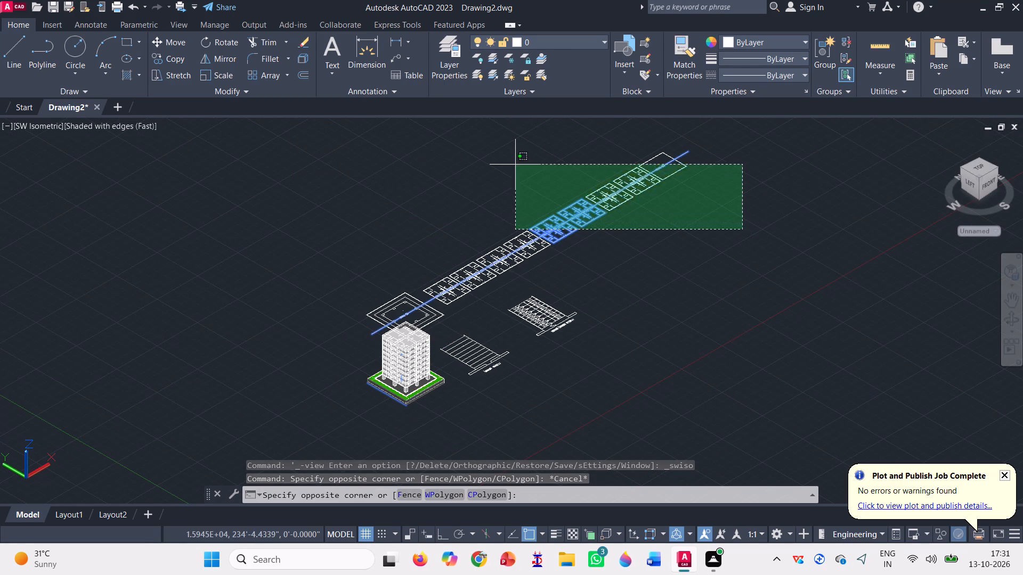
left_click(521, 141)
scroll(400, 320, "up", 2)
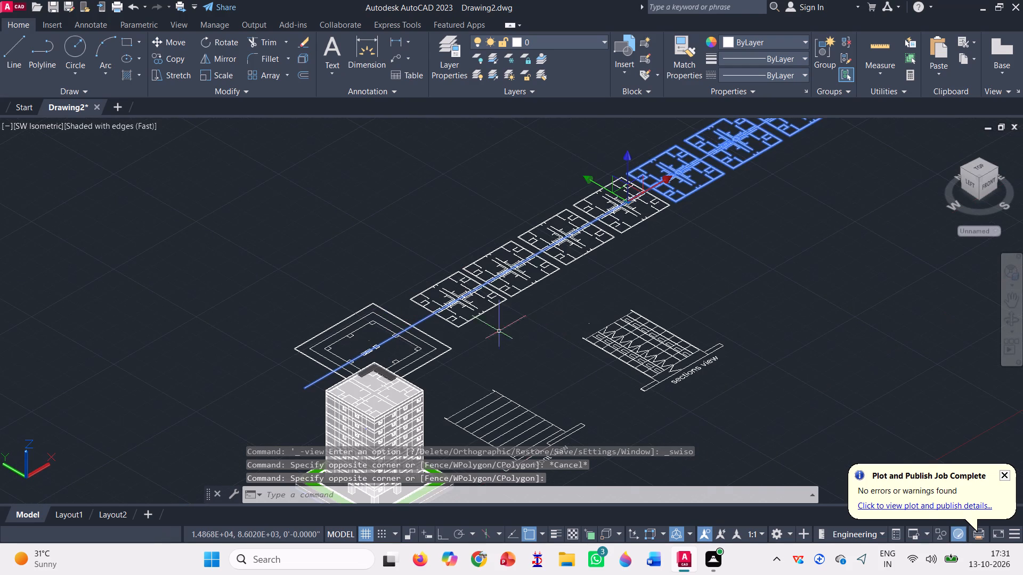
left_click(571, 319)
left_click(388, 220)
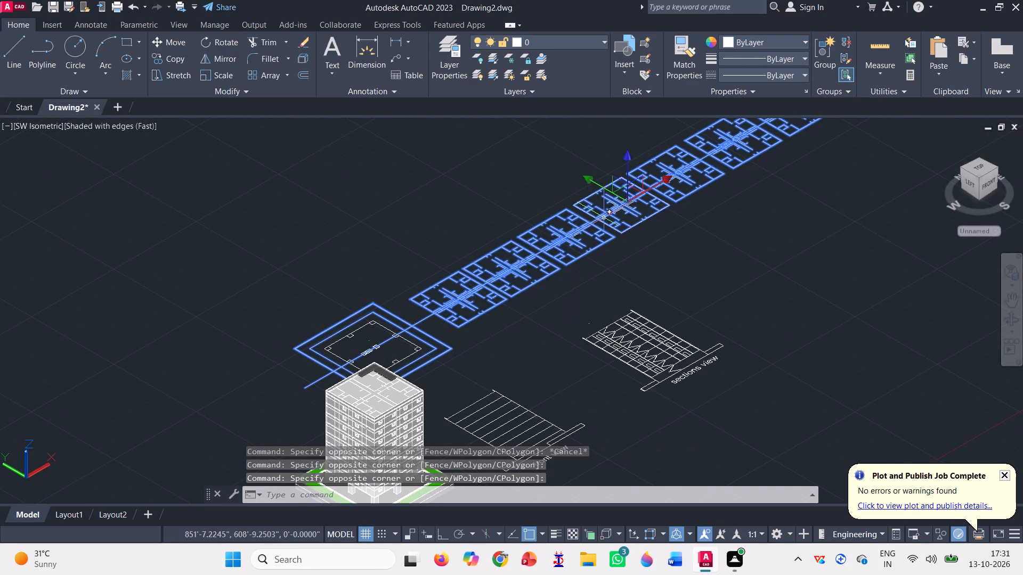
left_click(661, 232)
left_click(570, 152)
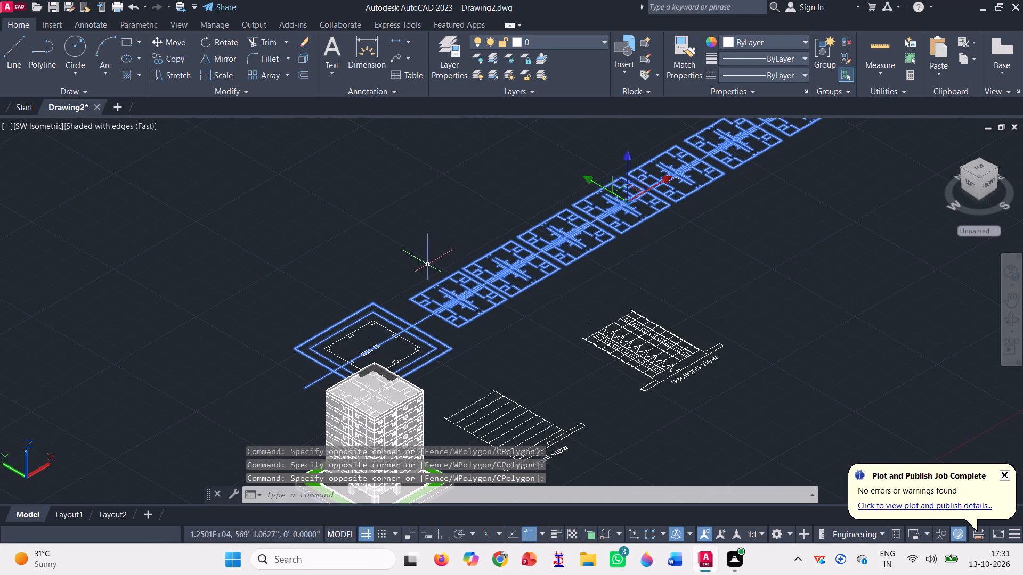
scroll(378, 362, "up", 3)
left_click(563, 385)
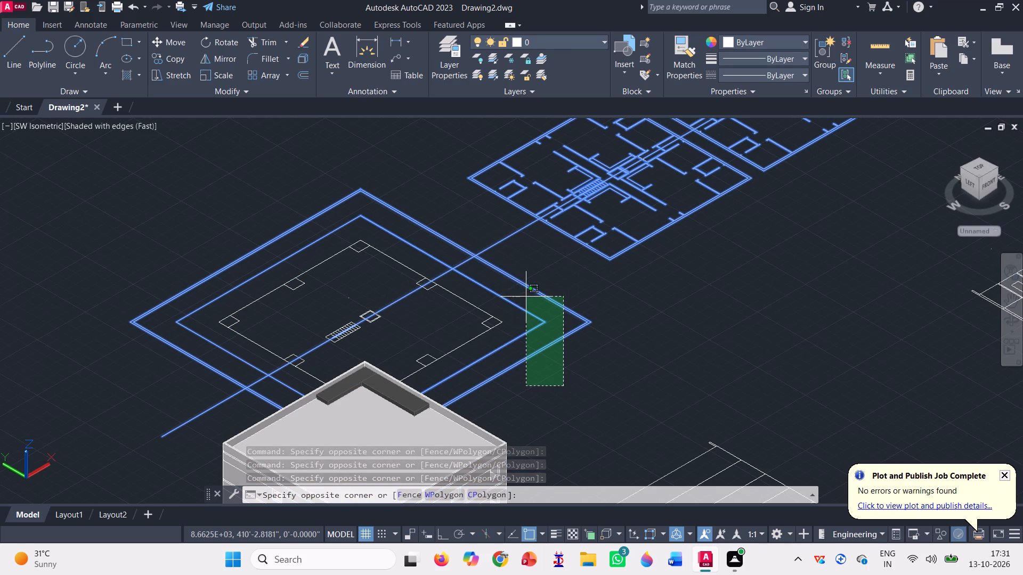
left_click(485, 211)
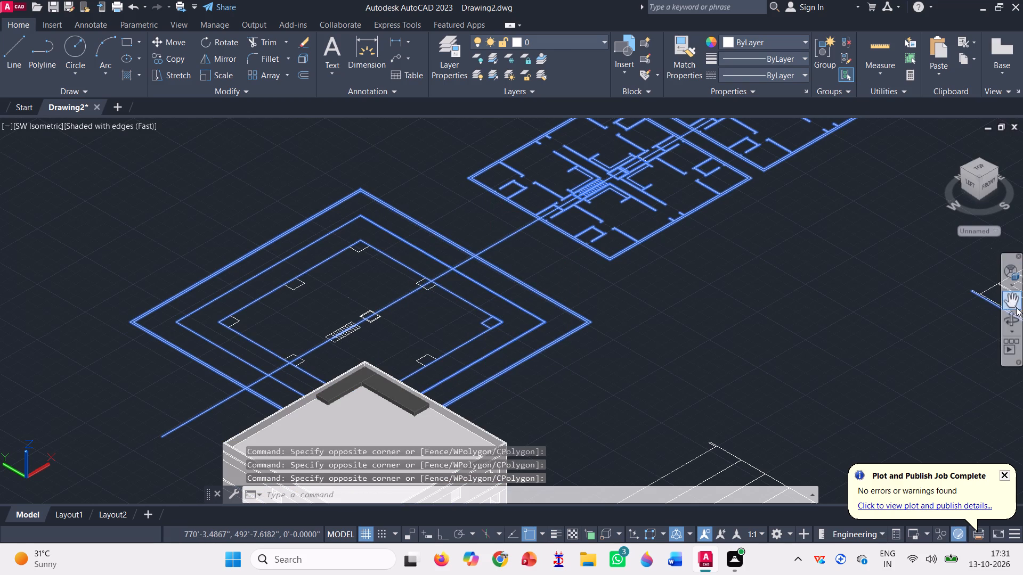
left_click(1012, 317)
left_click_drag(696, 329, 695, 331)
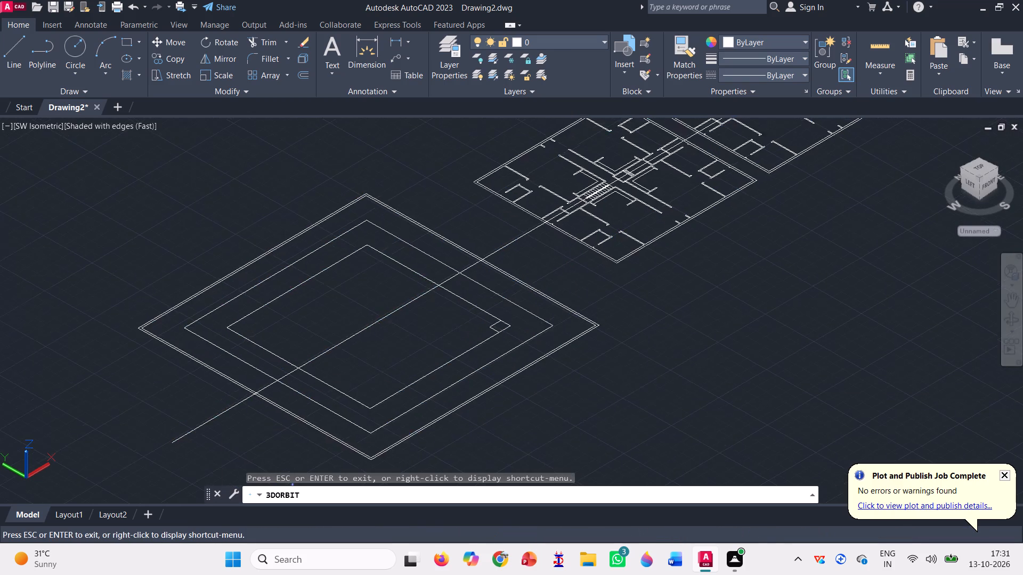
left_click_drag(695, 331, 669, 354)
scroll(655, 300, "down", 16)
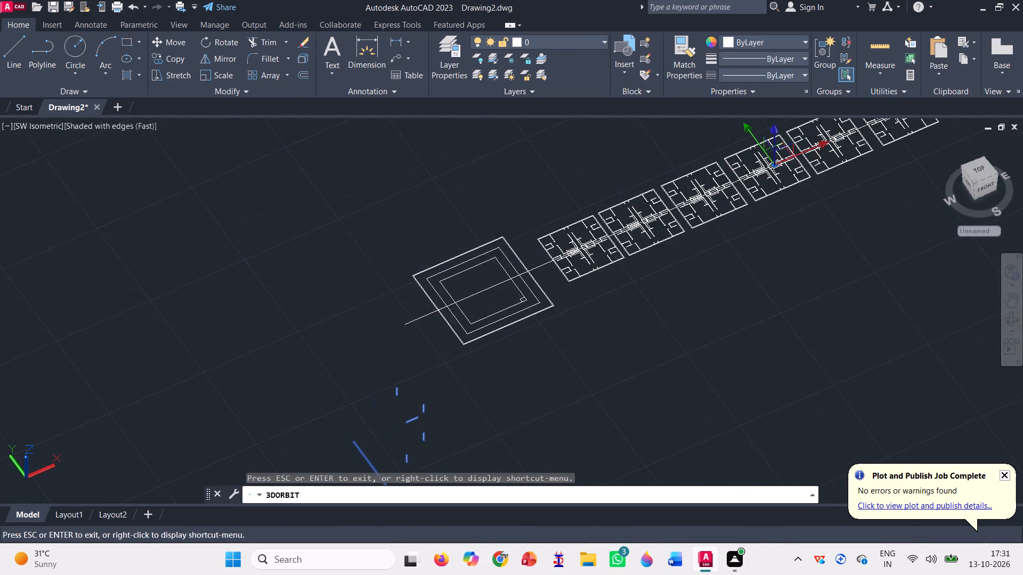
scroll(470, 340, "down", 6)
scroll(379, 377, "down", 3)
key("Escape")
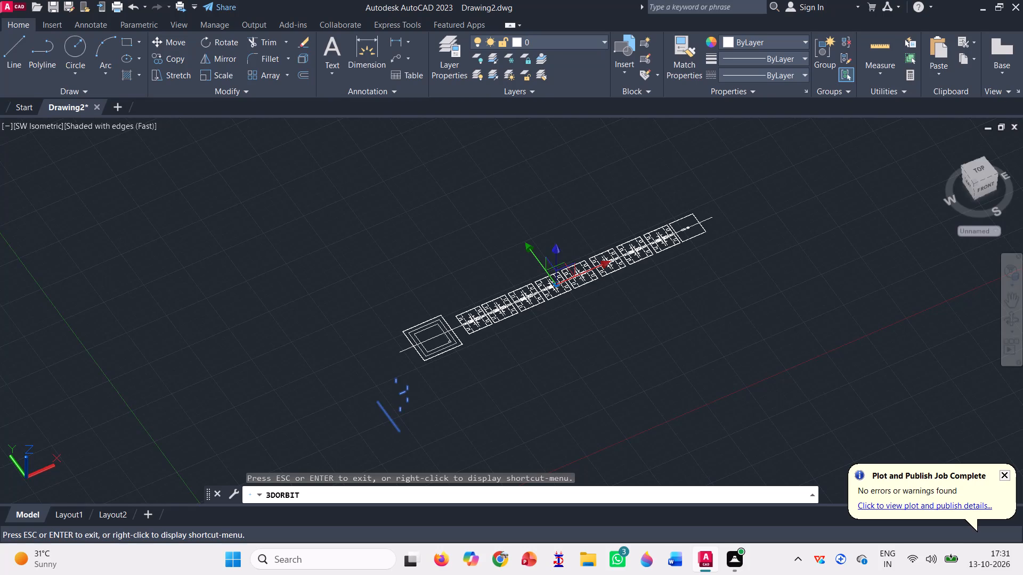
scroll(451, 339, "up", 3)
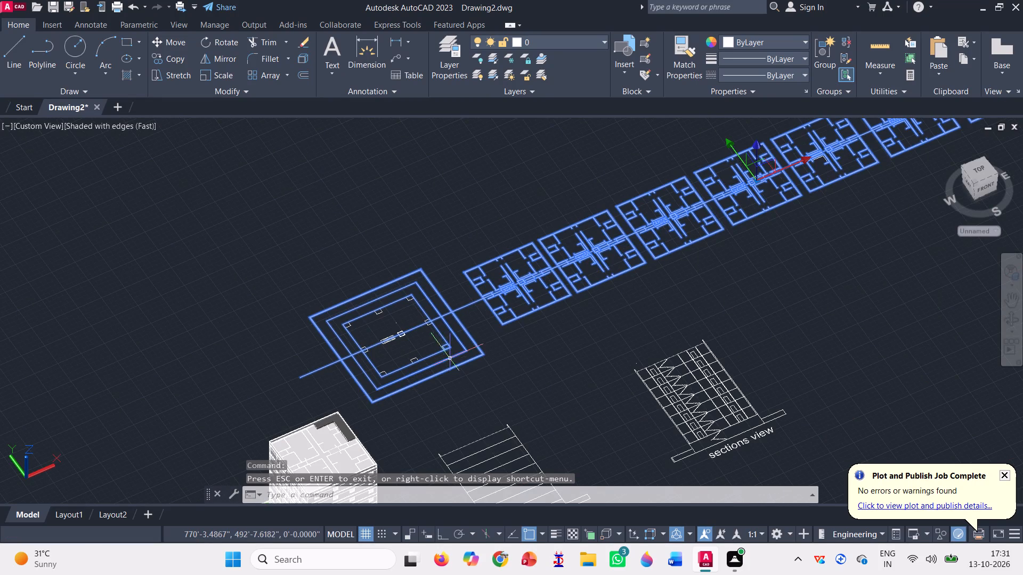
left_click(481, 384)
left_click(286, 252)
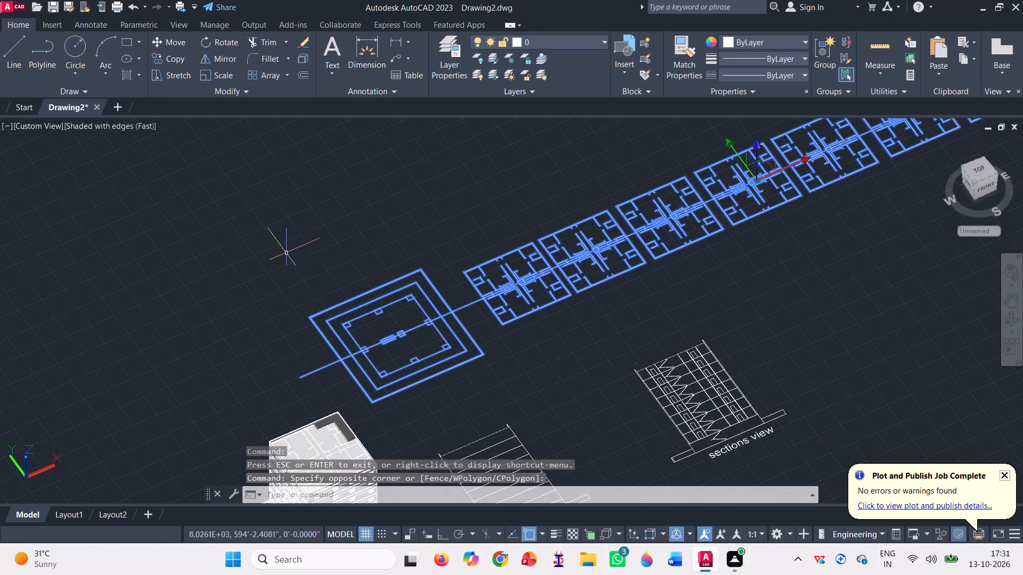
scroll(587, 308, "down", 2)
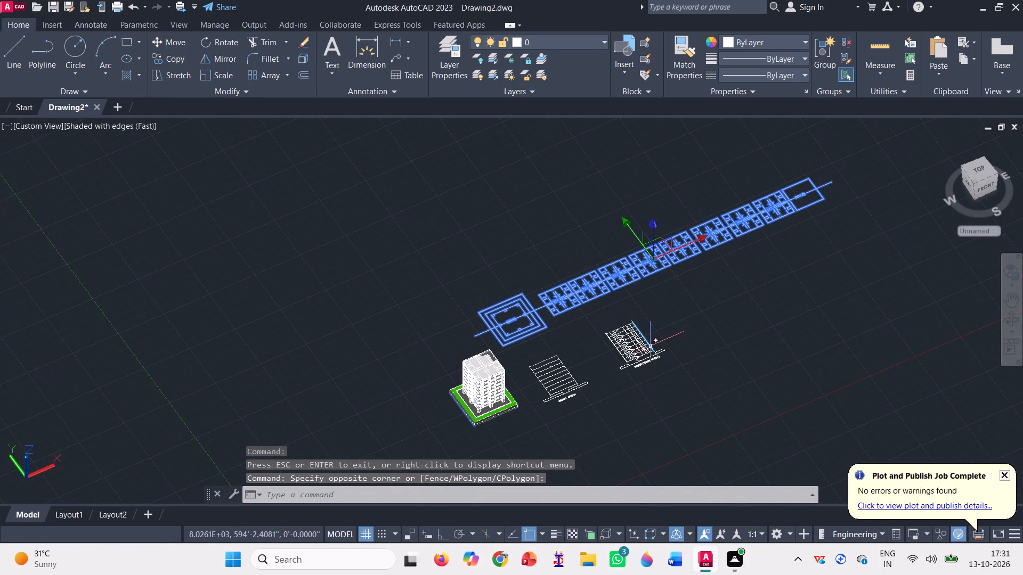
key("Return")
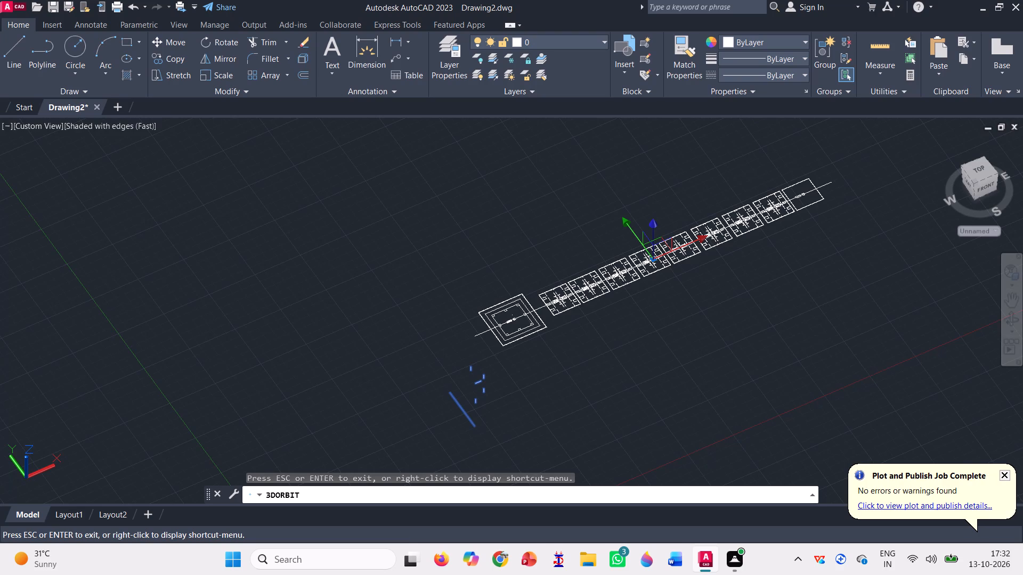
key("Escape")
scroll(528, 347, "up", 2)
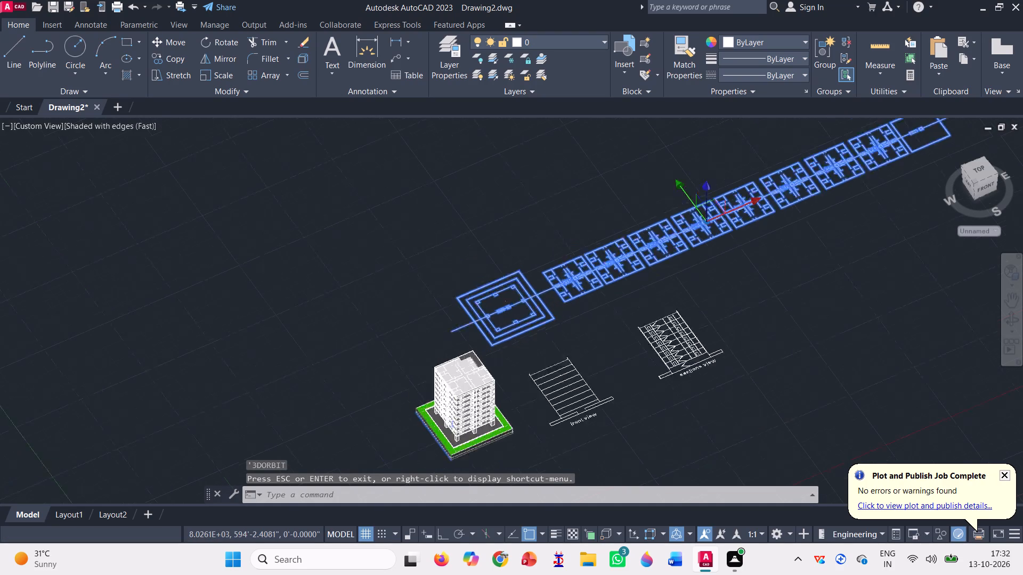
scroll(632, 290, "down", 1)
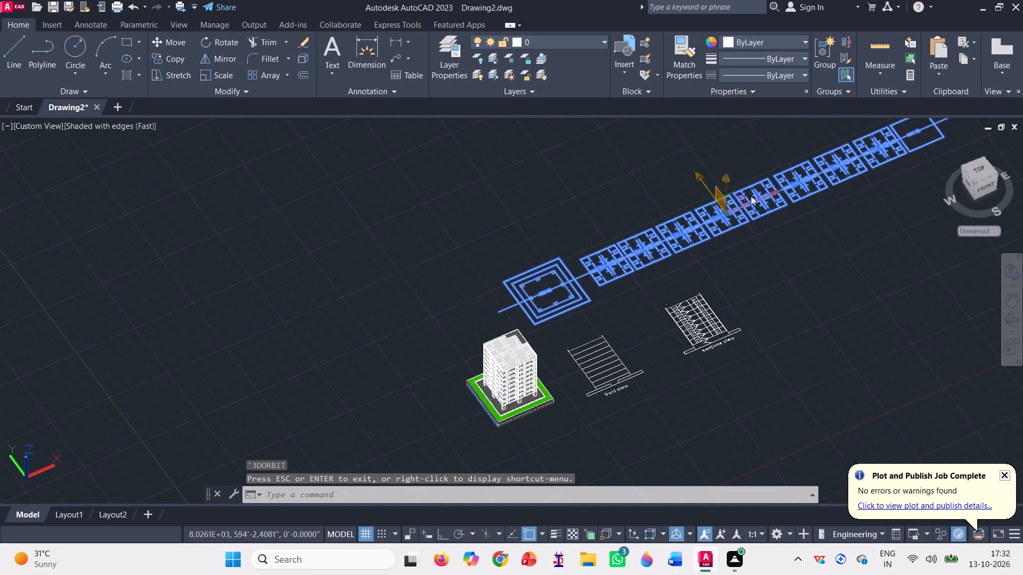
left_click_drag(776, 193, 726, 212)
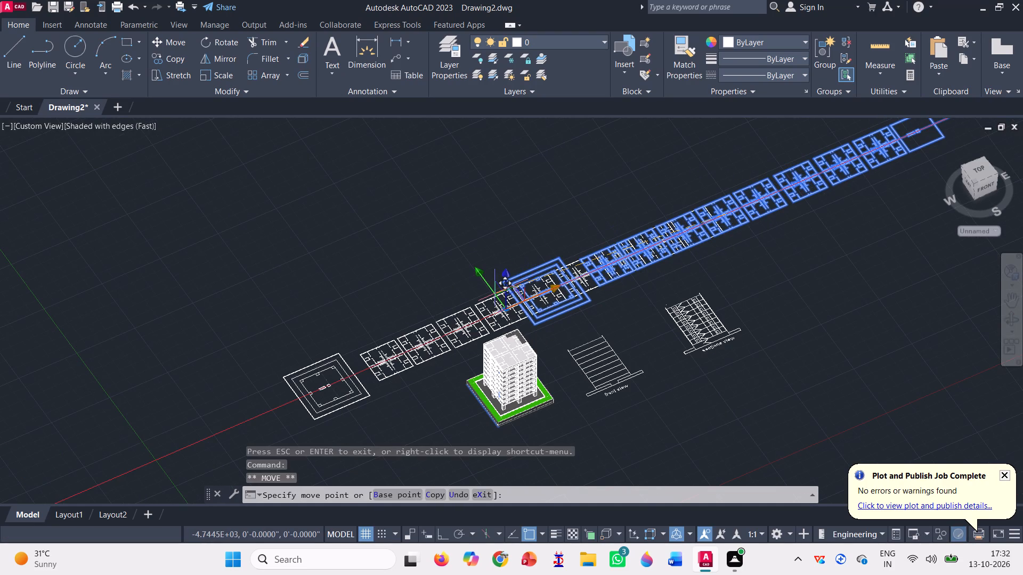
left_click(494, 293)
Examine the shifted row of floor plans for stair or linework pieces left out of the selection.
scroll(538, 243, "down", 2)
scroll(559, 240, "up", 2)
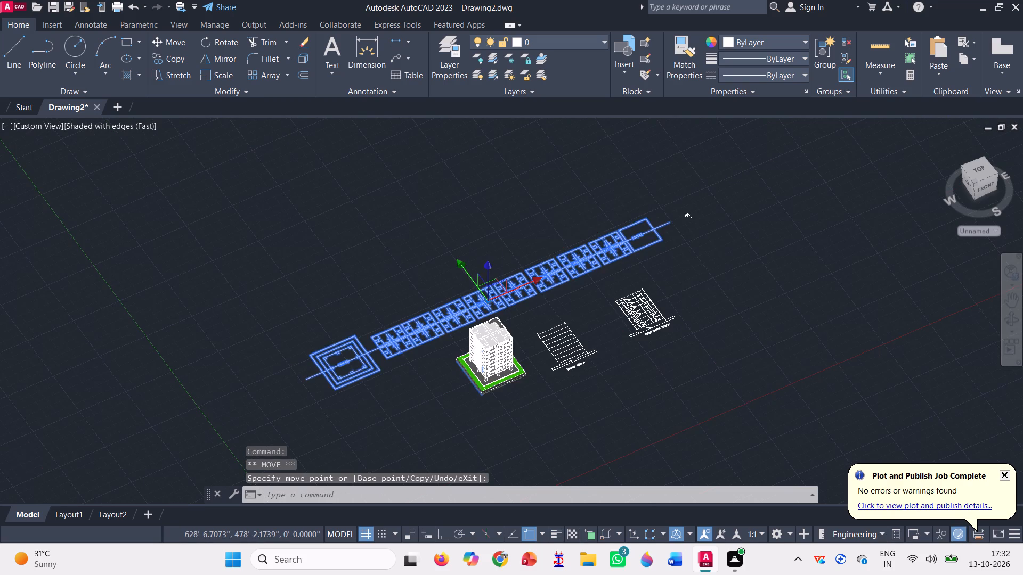
scroll(665, 223, "up", 3)
scroll(728, 209, "up", 3)
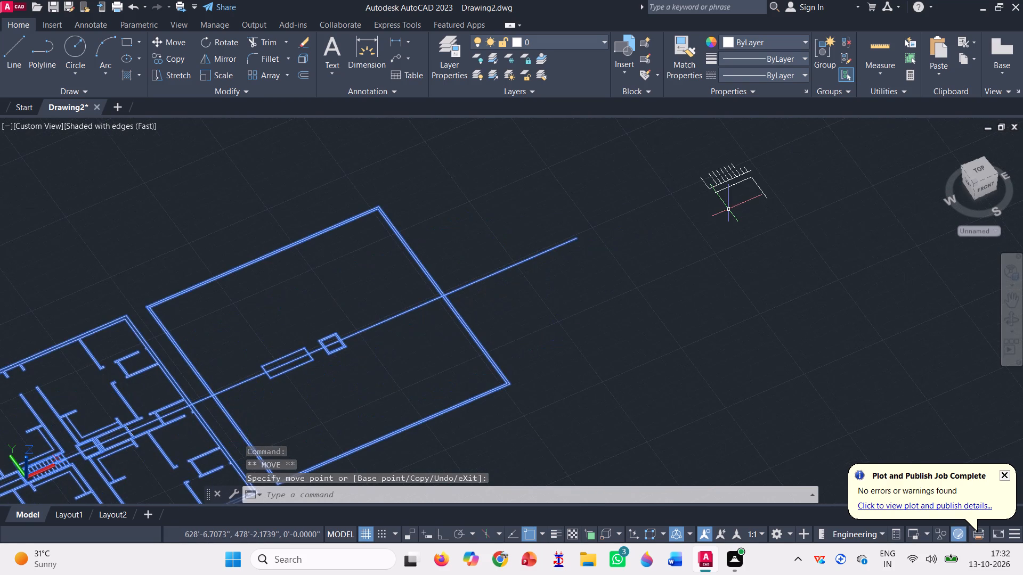
scroll(757, 178, "down", 2)
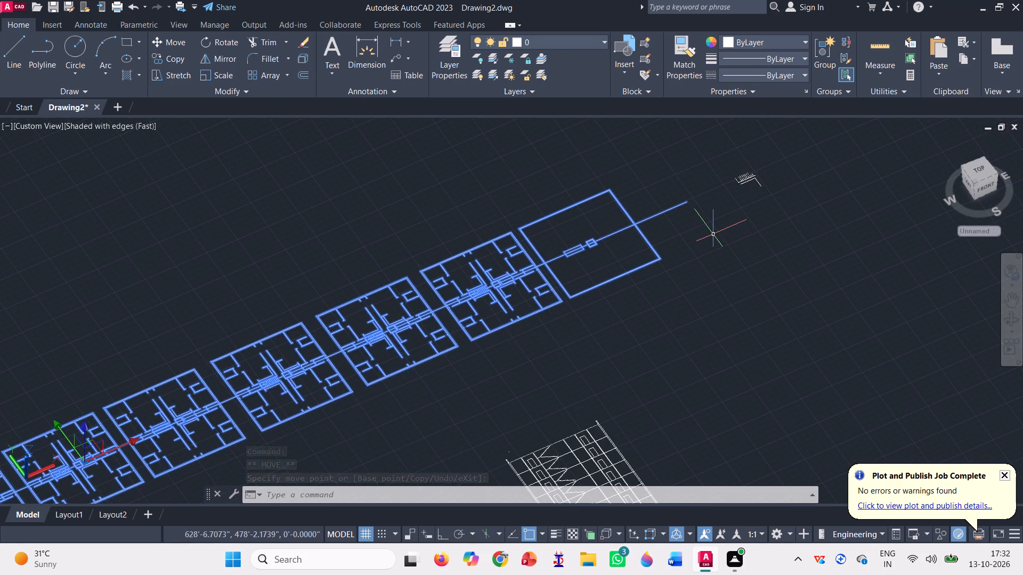
key("Escape")
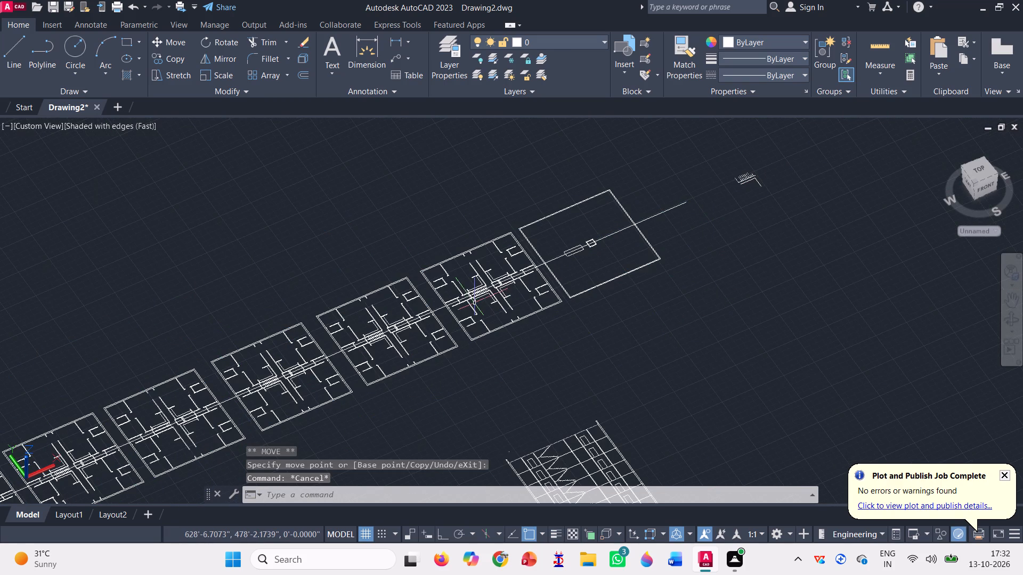
scroll(474, 302, "up", 3)
scroll(549, 240, "down", 2)
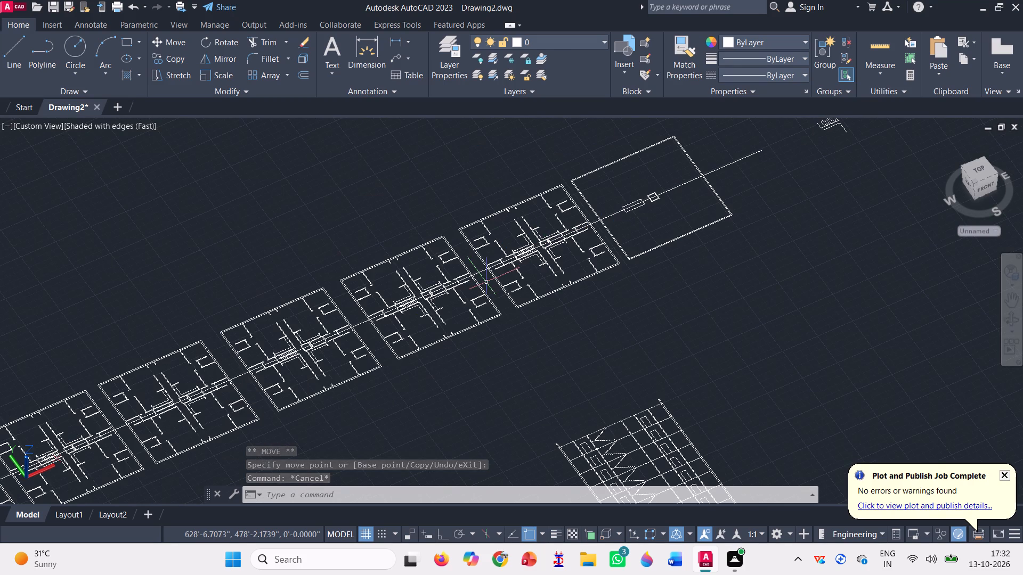
scroll(279, 367, "up", 2)
scroll(279, 367, "down", 2)
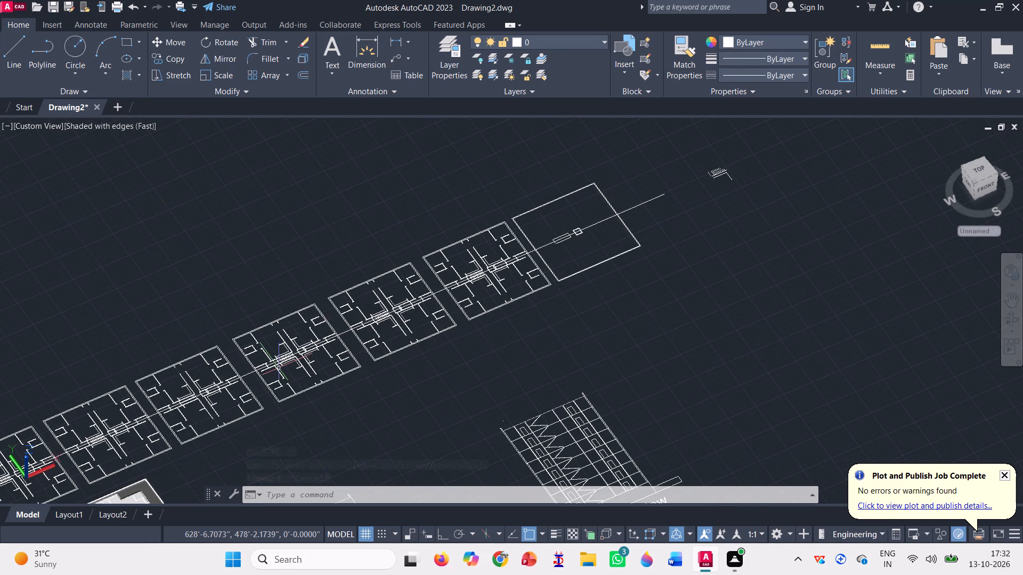
scroll(125, 424, "up", 3)
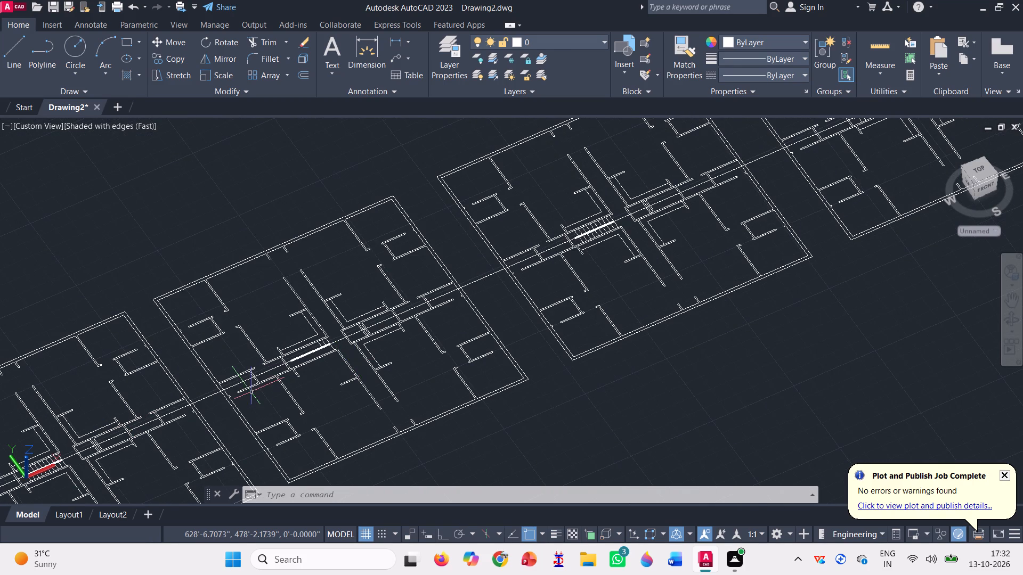
scroll(324, 355, "up", 3)
scroll(326, 352, "down", 9)
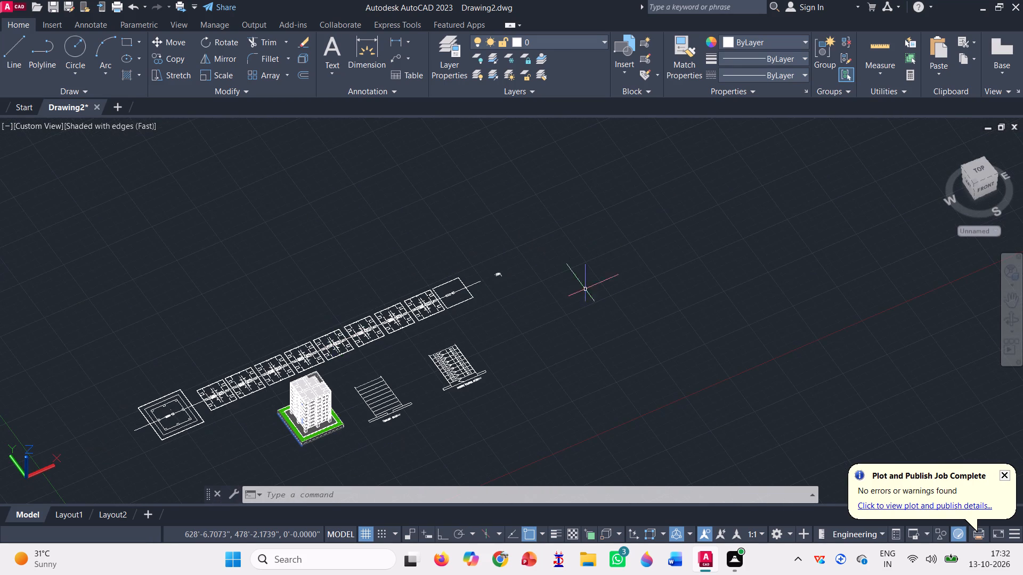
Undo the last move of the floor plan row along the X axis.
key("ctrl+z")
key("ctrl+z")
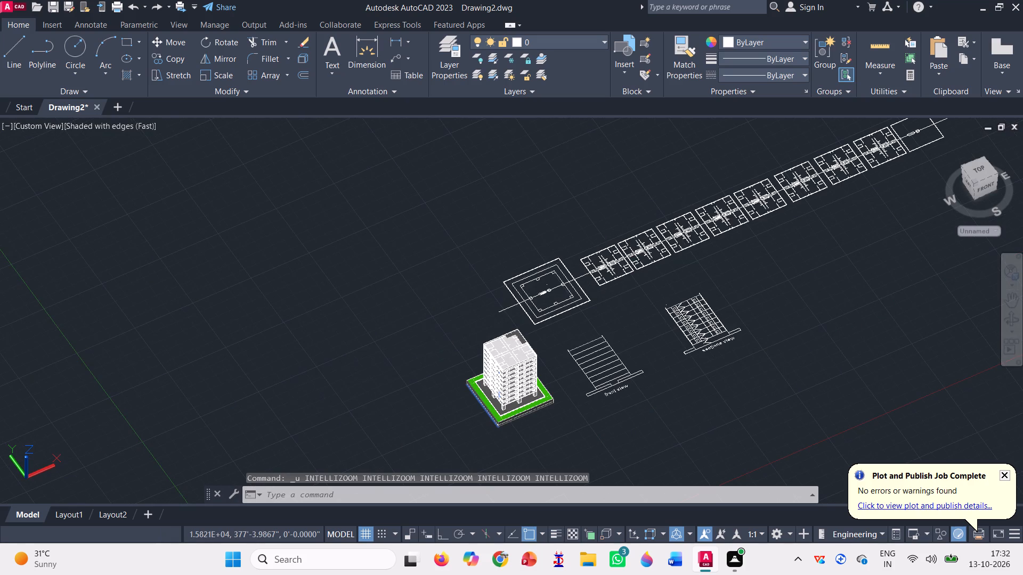
Move the complete row of floor plans, including the site plan, roof plan, stair linework and centre line, westward behind the 3D building.
scroll(489, 357, "down", 2)
scroll(675, 339, "up", 2)
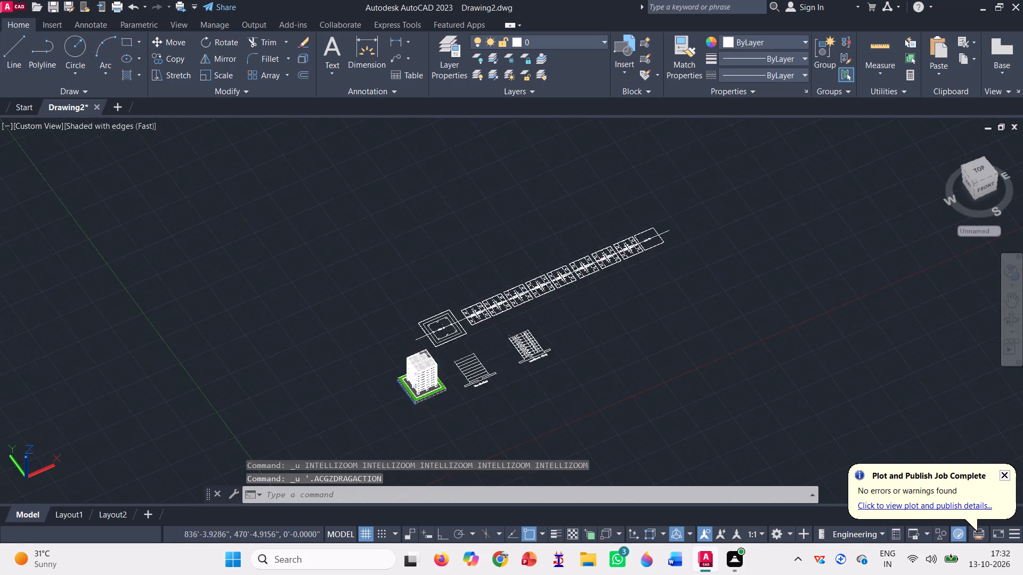
left_click(164, 45)
scroll(427, 260, "up", 2)
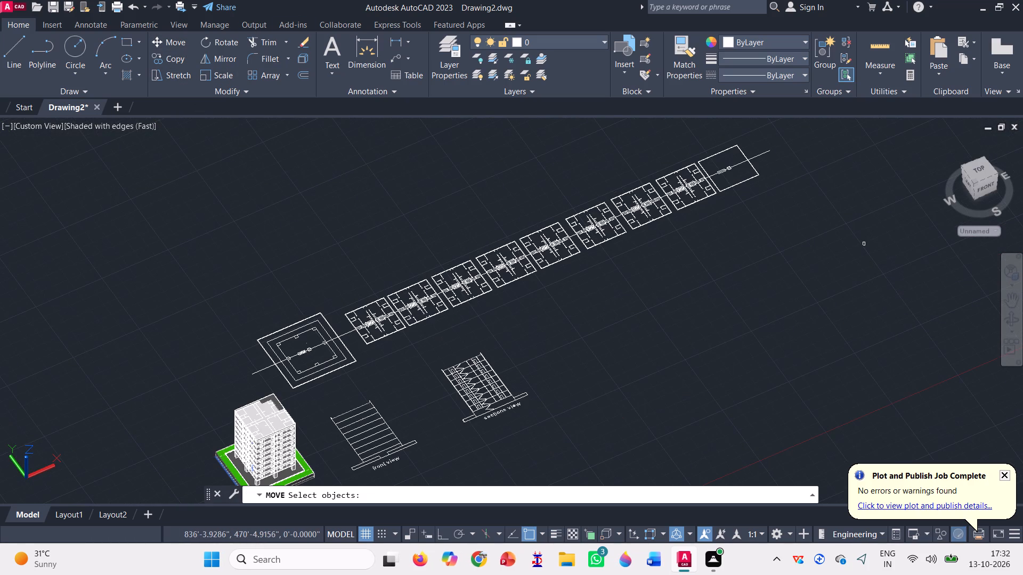
left_click(787, 210)
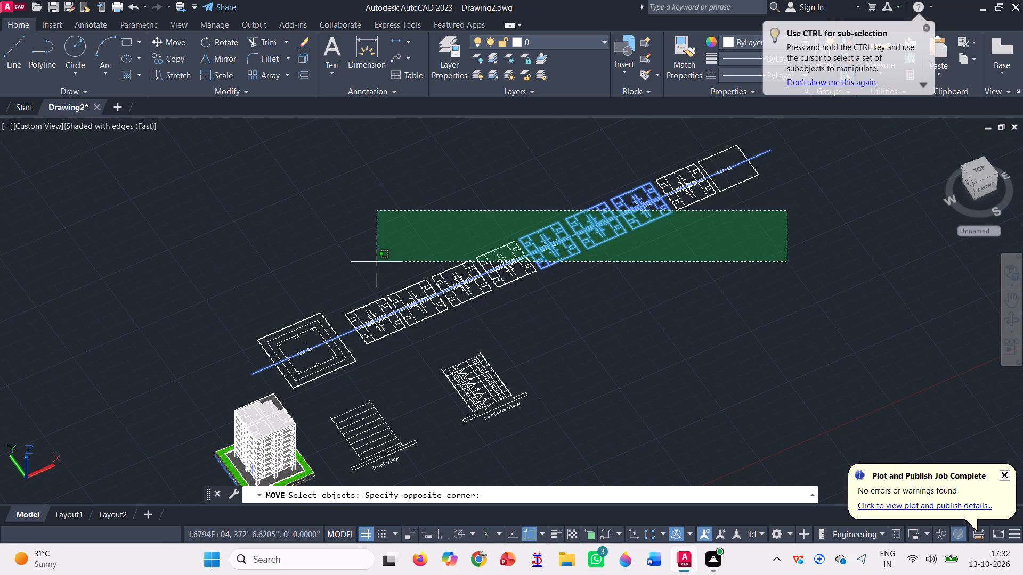
left_click(360, 270)
left_click(789, 228)
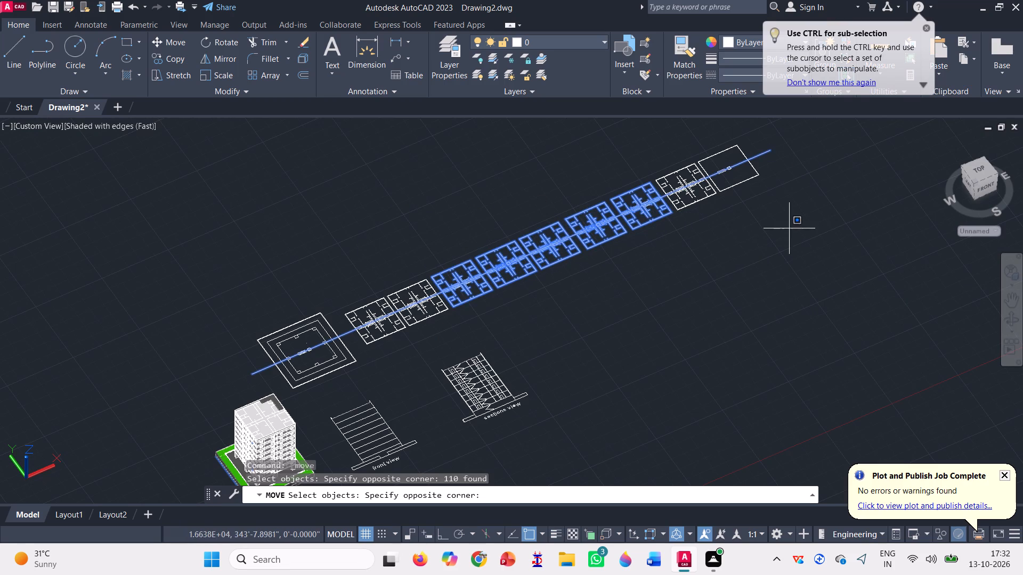
left_click(649, 138)
scroll(483, 292, "up", 2)
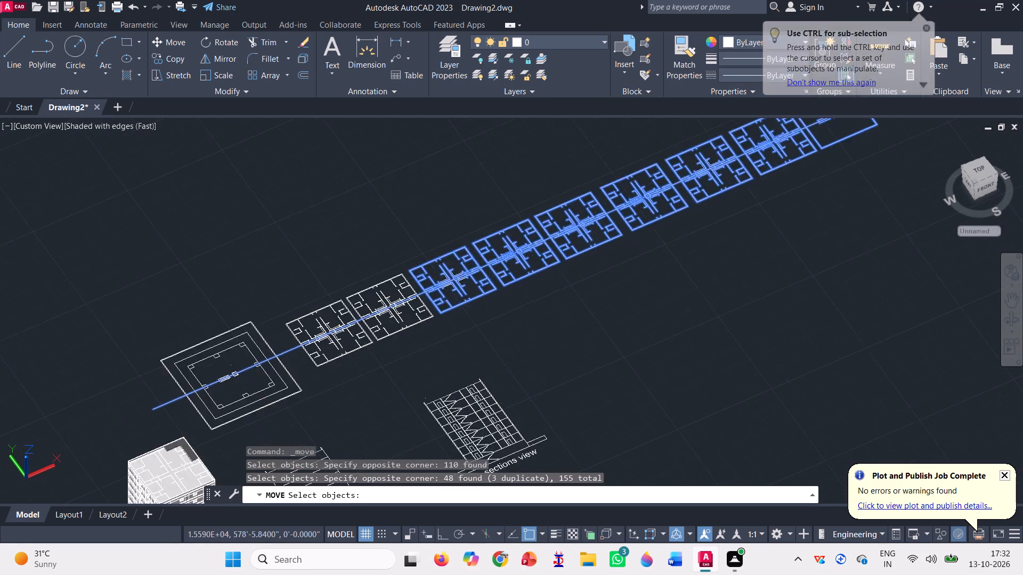
scroll(483, 292, "up", 1)
left_click(540, 336)
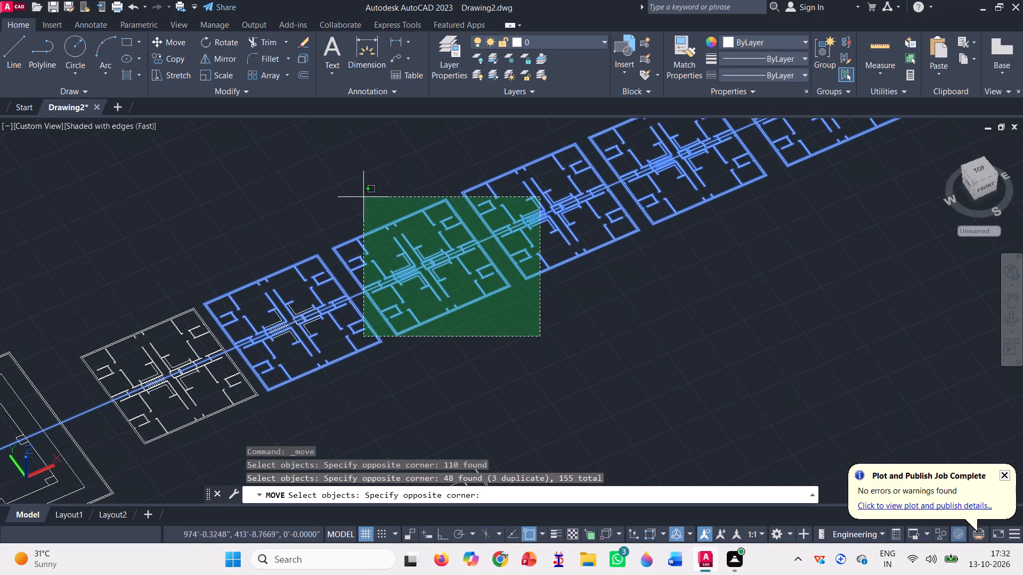
left_click(359, 192)
scroll(531, 289, "down", 1)
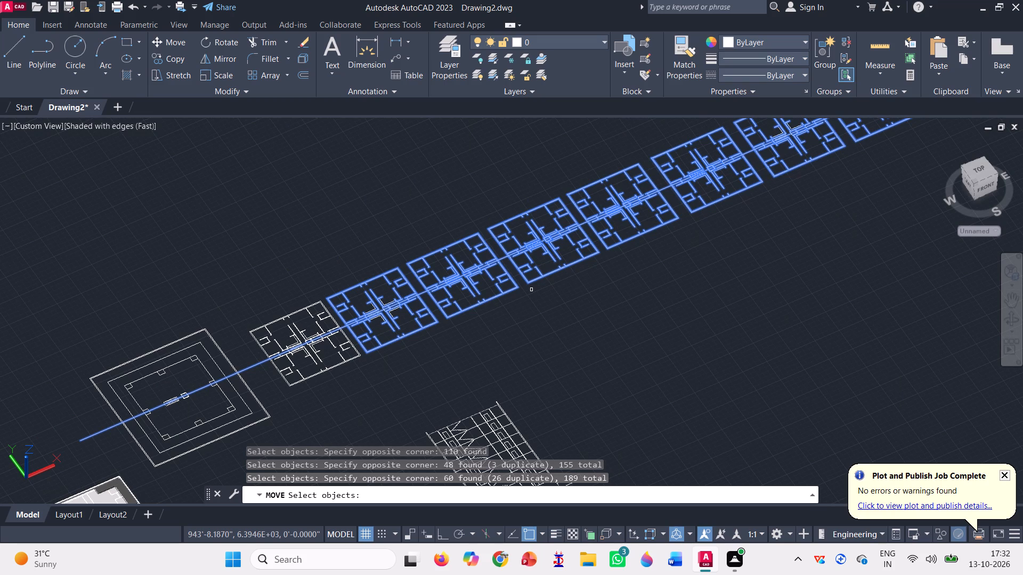
scroll(578, 290, "down", 1)
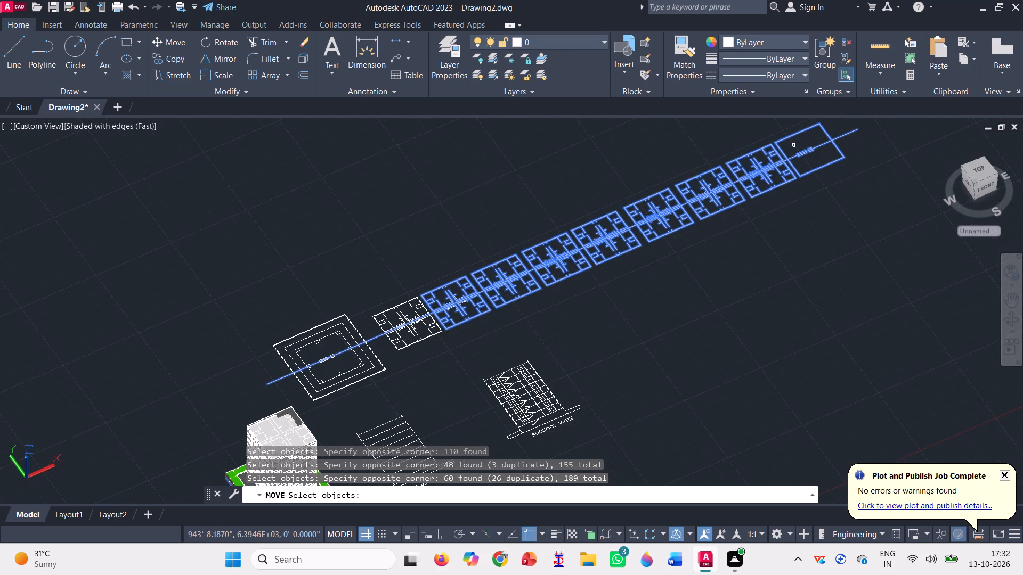
scroll(742, 183, "up", 3)
left_click(711, 314)
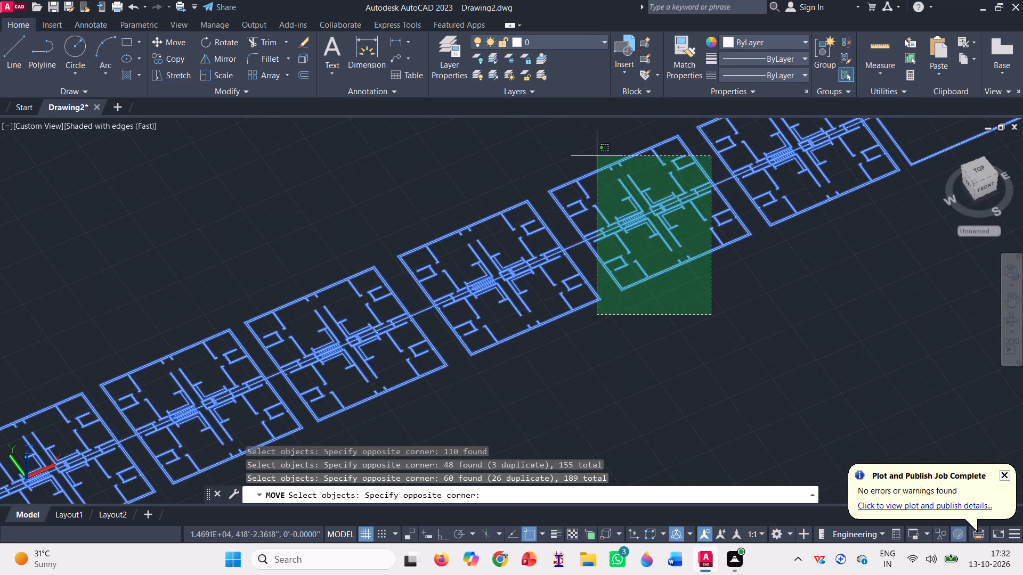
left_click(597, 155)
scroll(575, 257, "down", 1)
scroll(792, 205, "down", 1)
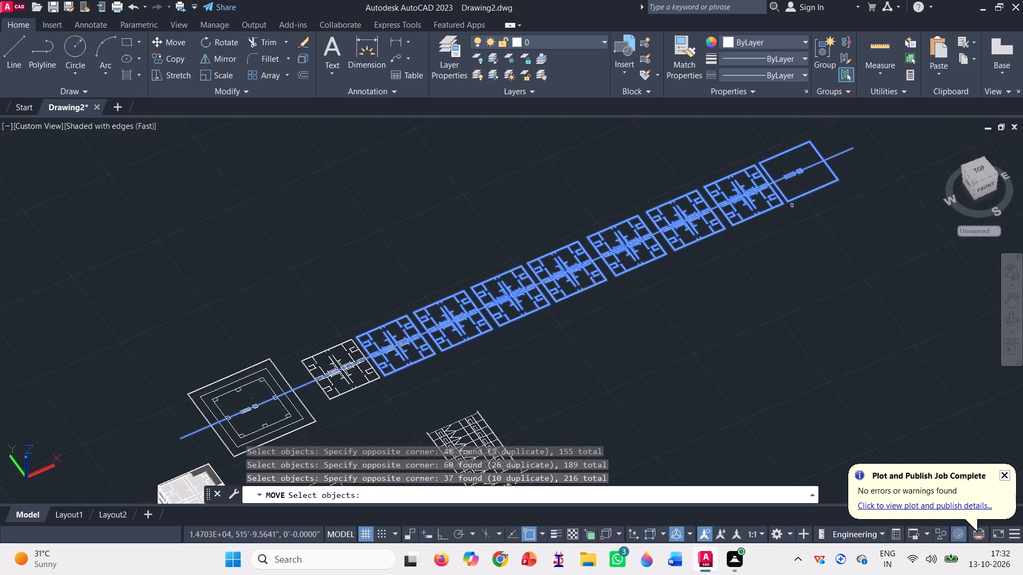
scroll(345, 401, "up", 2)
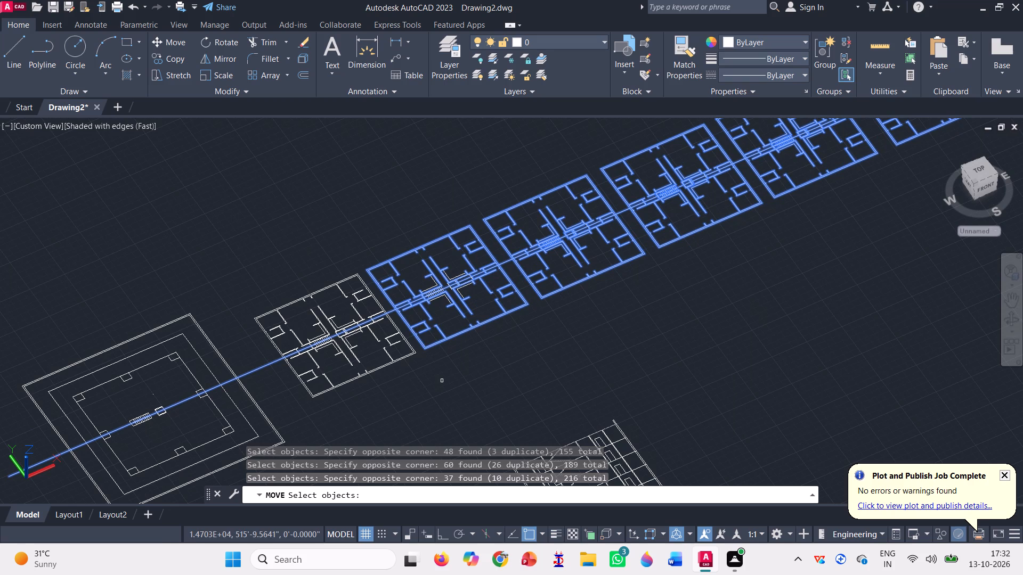
left_click(443, 379)
left_click(221, 226)
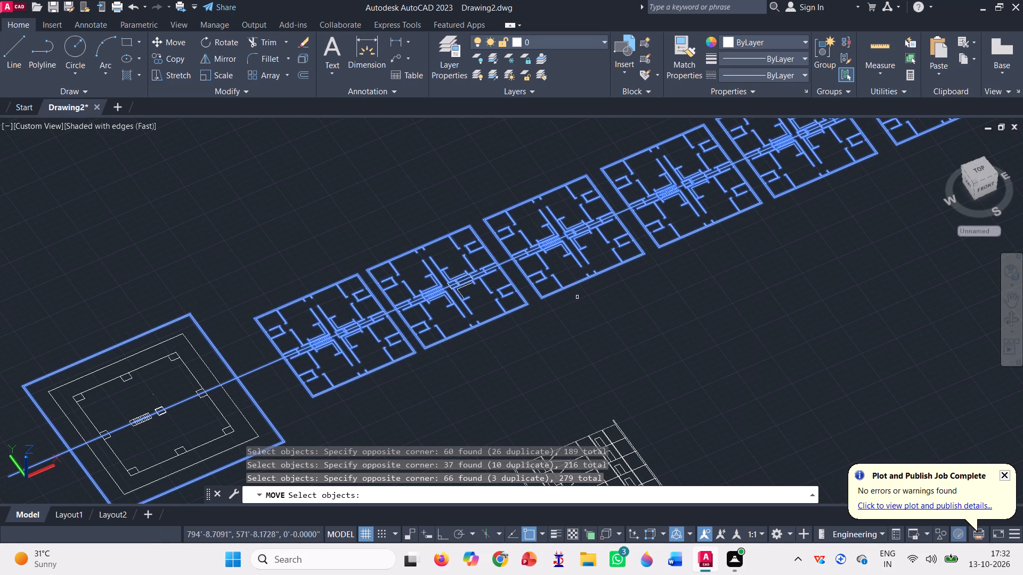
left_click(532, 320)
left_click(367, 214)
scroll(607, 207, "down", 1)
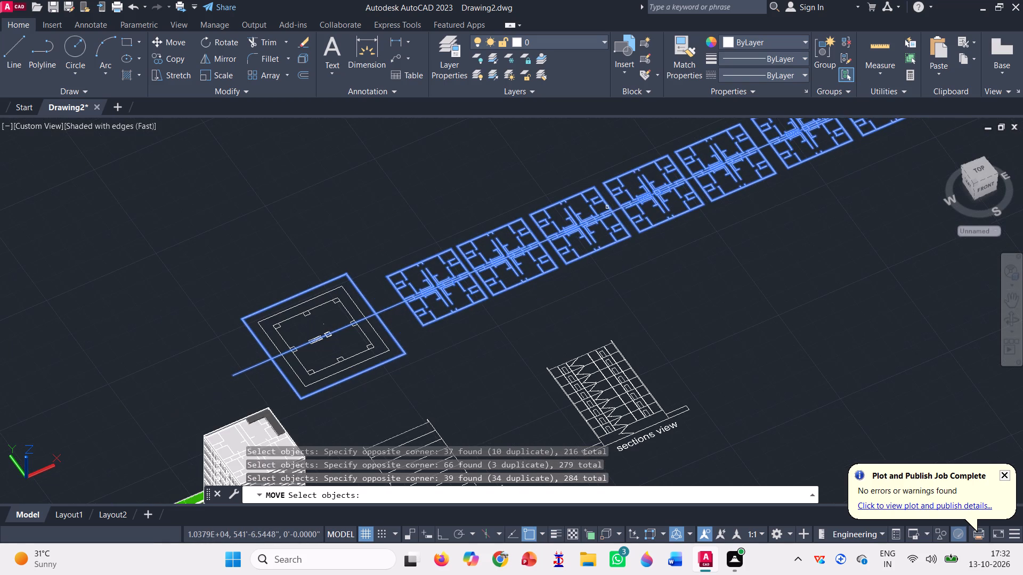
scroll(358, 363, "up", 1)
left_click(425, 392)
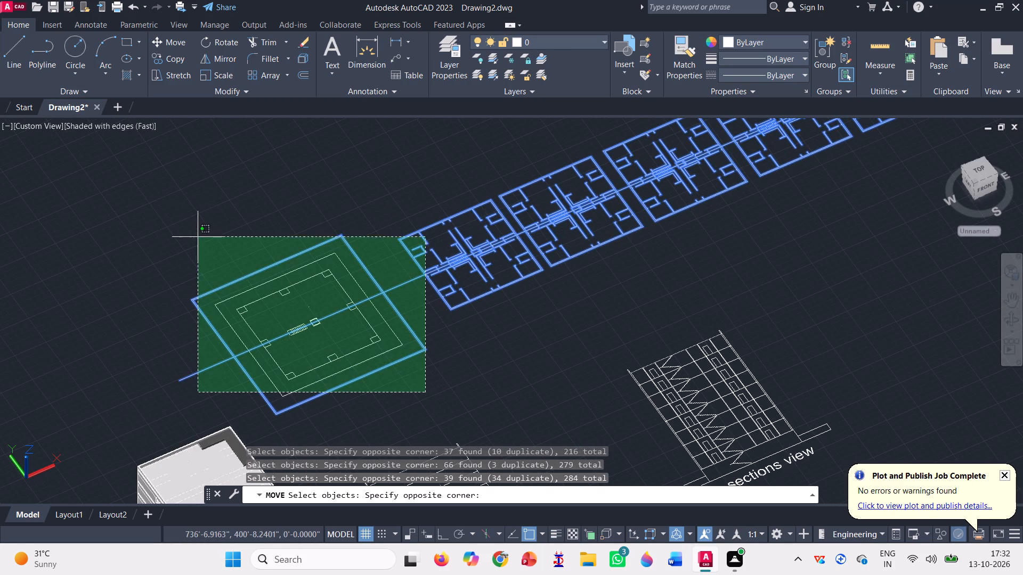
left_click(160, 204)
scroll(475, 331, "down", 2)
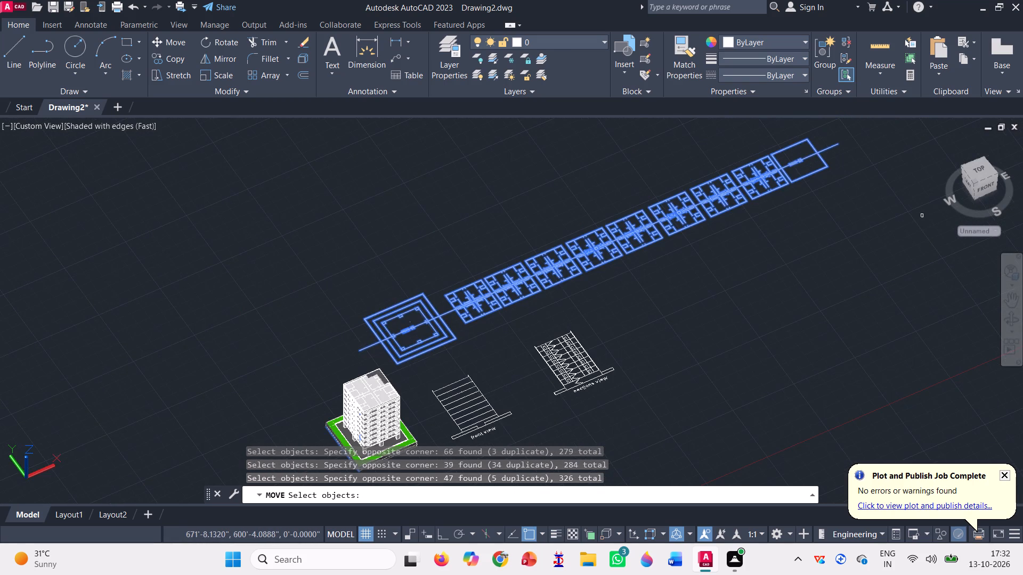
scroll(922, 207, "up", 2)
scroll(574, 236, "down", 2)
scroll(585, 128, "up", 2)
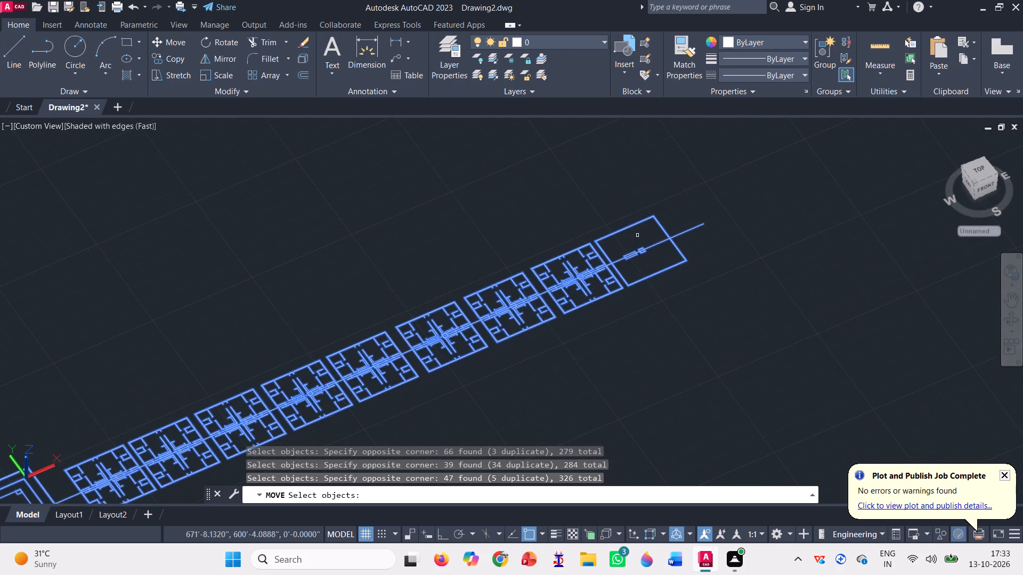
scroll(713, 228, "down", 3)
key("space")
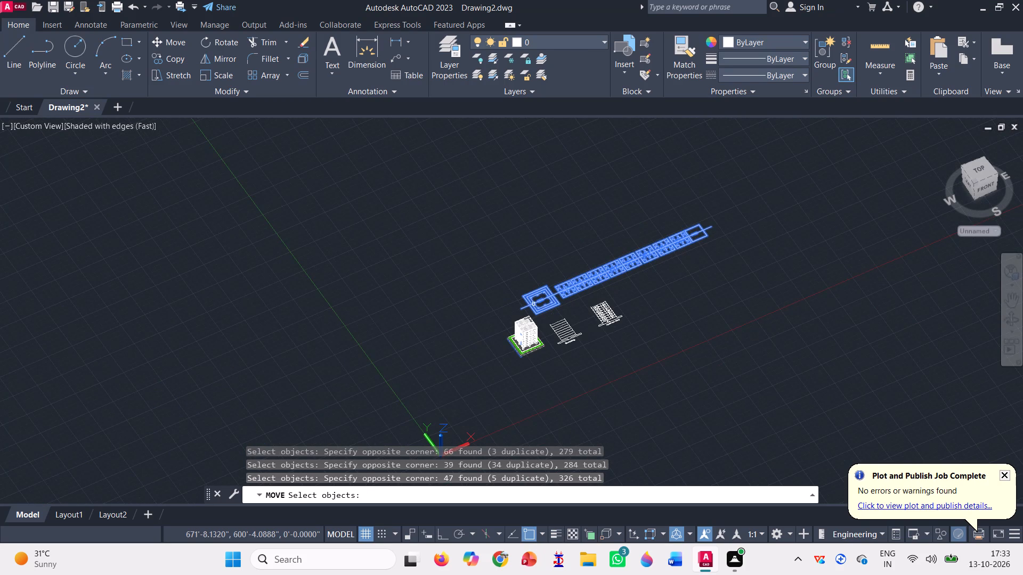
scroll(533, 303, "up", 4)
left_click(533, 303)
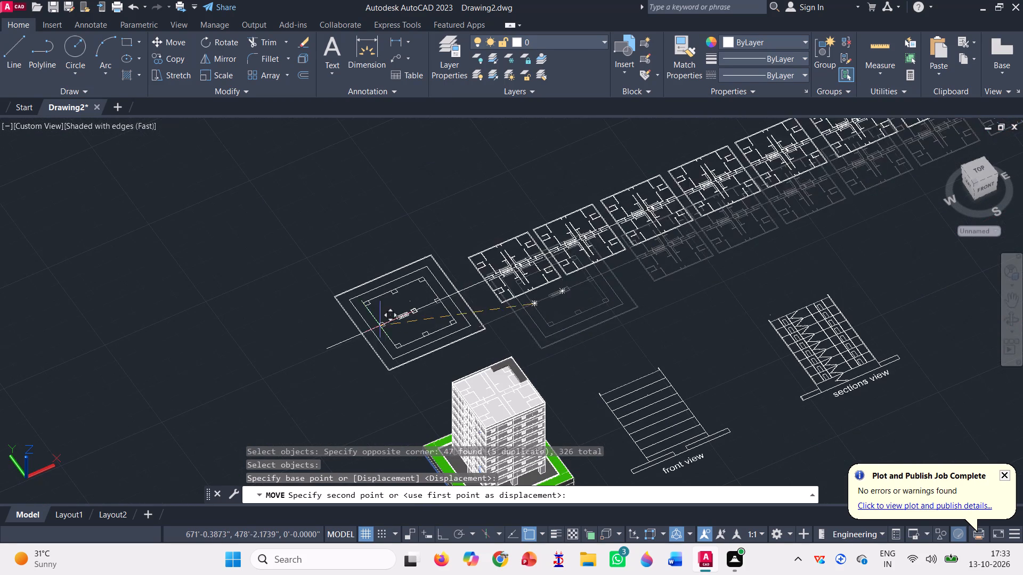
scroll(479, 278, "down", 2)
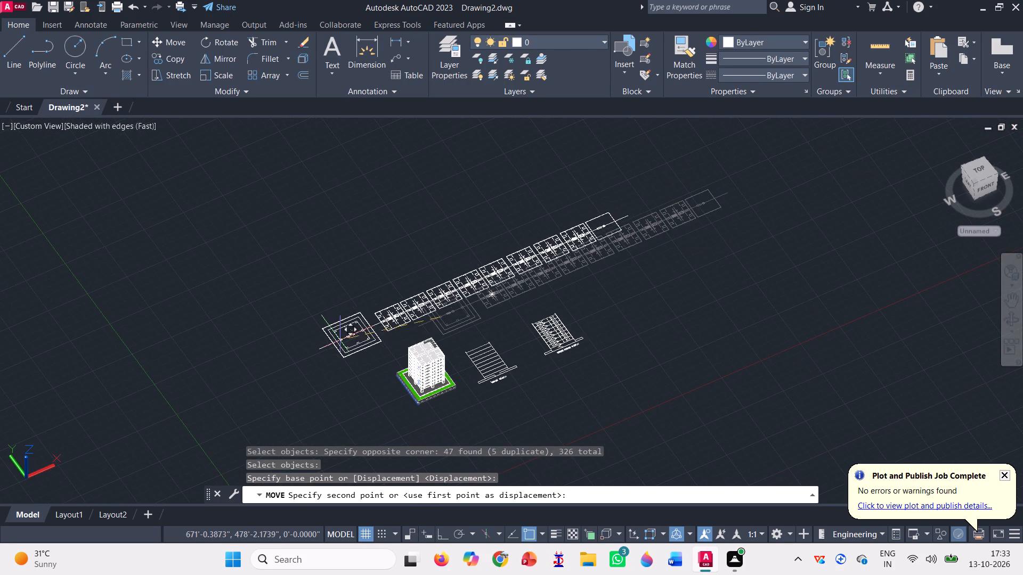
left_click(308, 355)
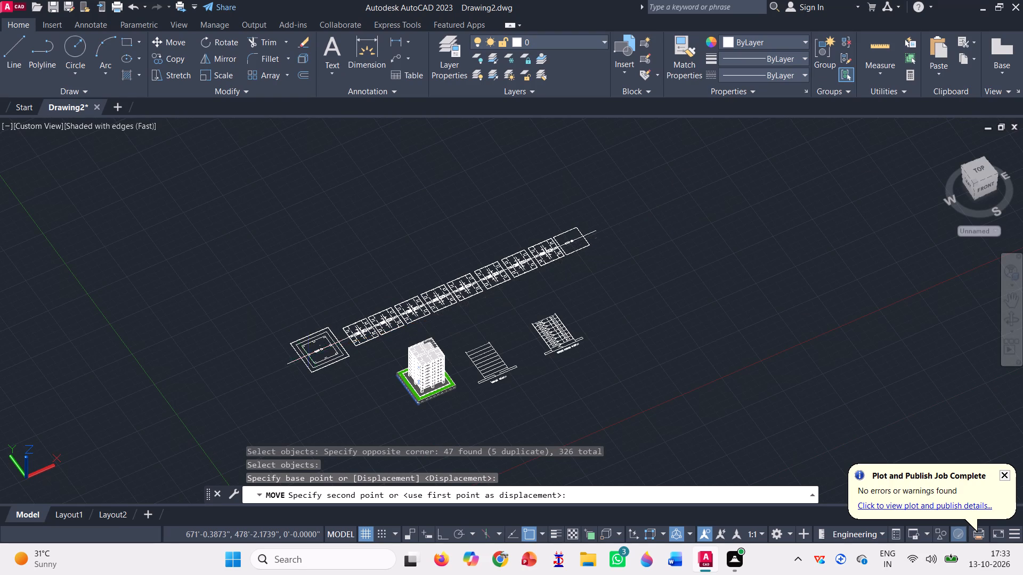
key("Escape")
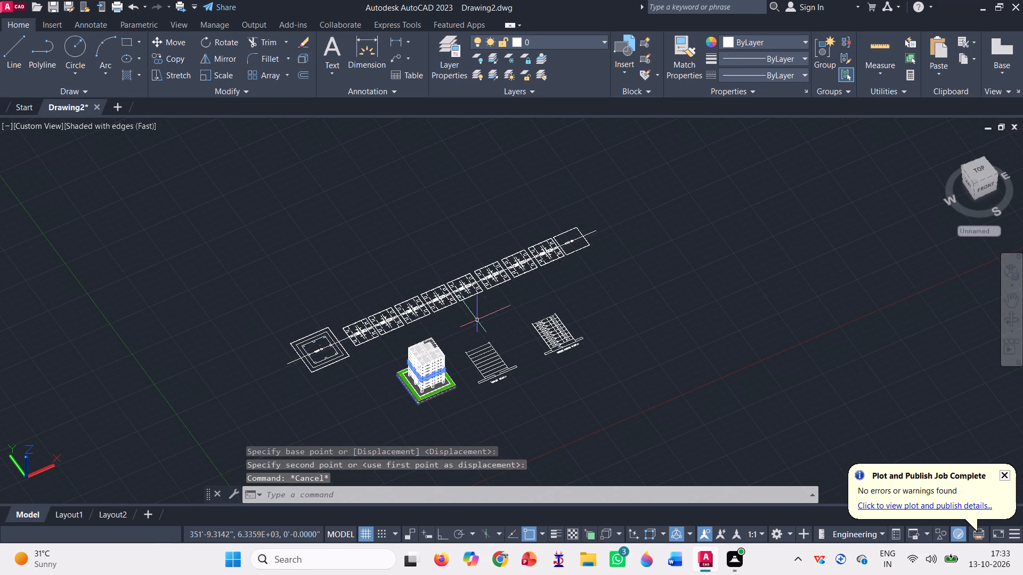
Examine the overall arrangement of the floor plan row, 3D building, front view and sections view.
scroll(675, 235, "down", 1)
scroll(505, 352, "up", 1)
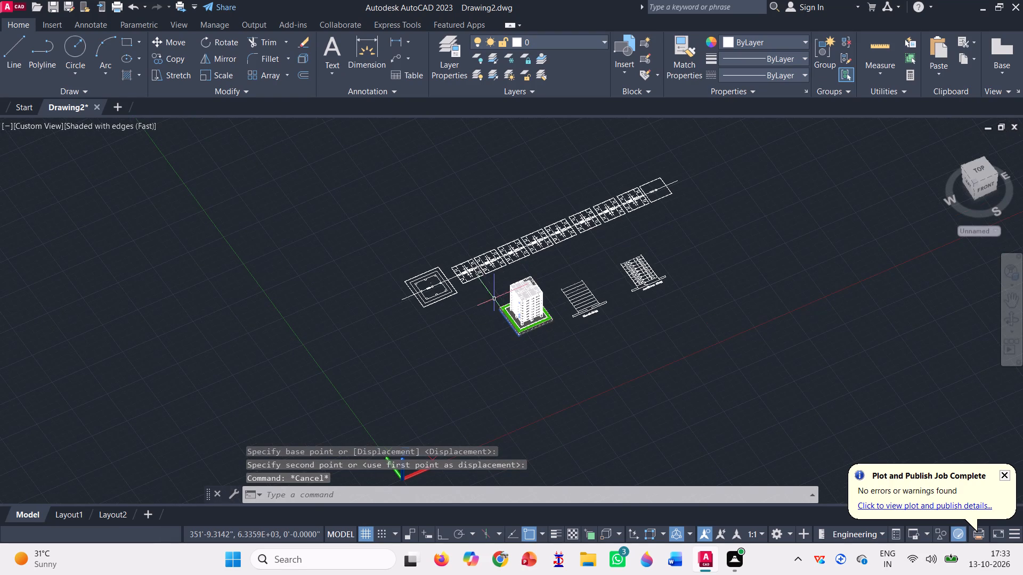
scroll(490, 271, "up", 1)
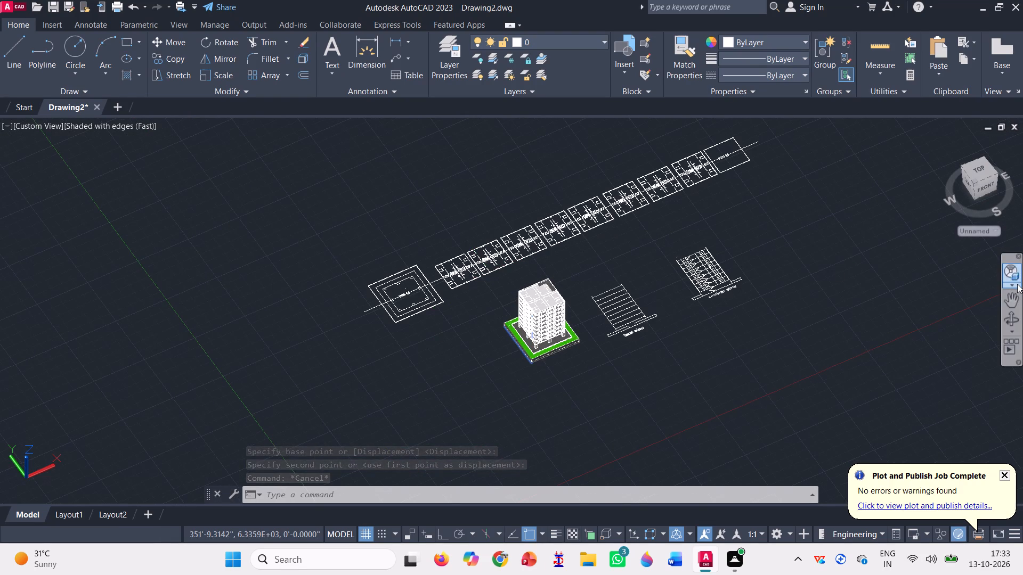
left_click(1015, 293)
left_click_drag(764, 235, 756, 300)
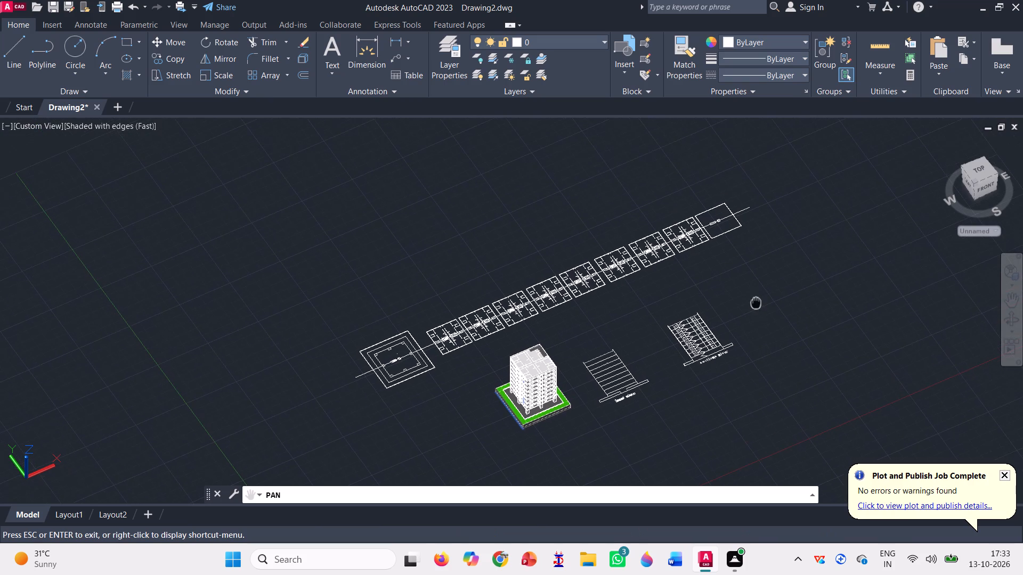
left_click_drag(756, 300, 758, 303)
left_click_drag(752, 308, 743, 293)
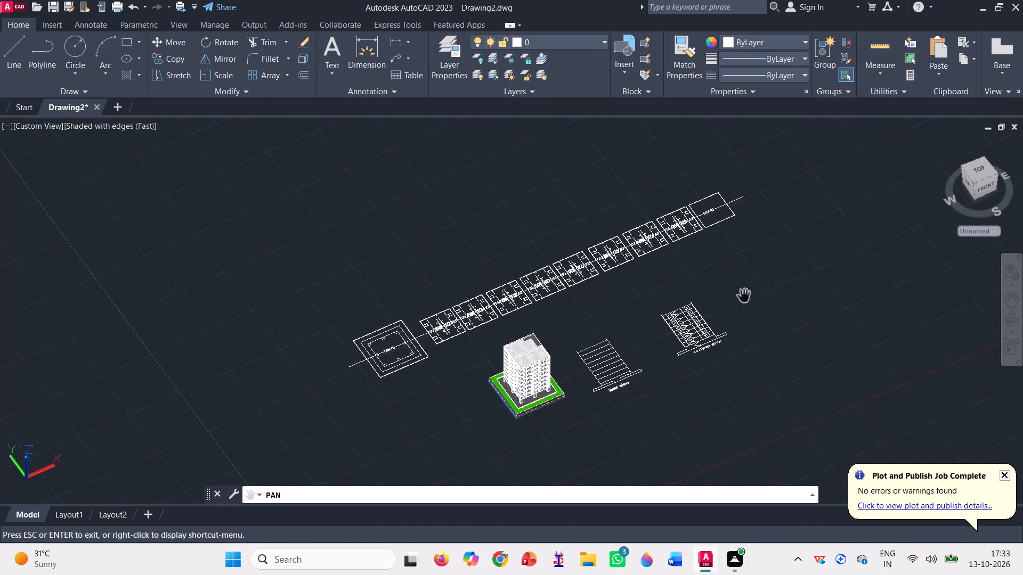
key("Escape")
scroll(637, 322, "up", 1)
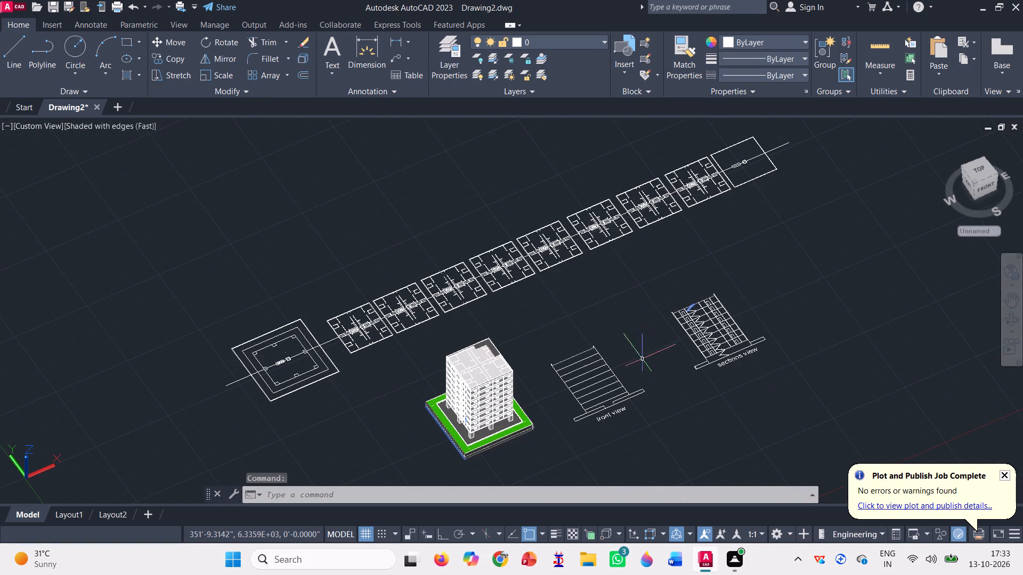
Turn off command log file recording with LOGFILEOFF.
type("log")
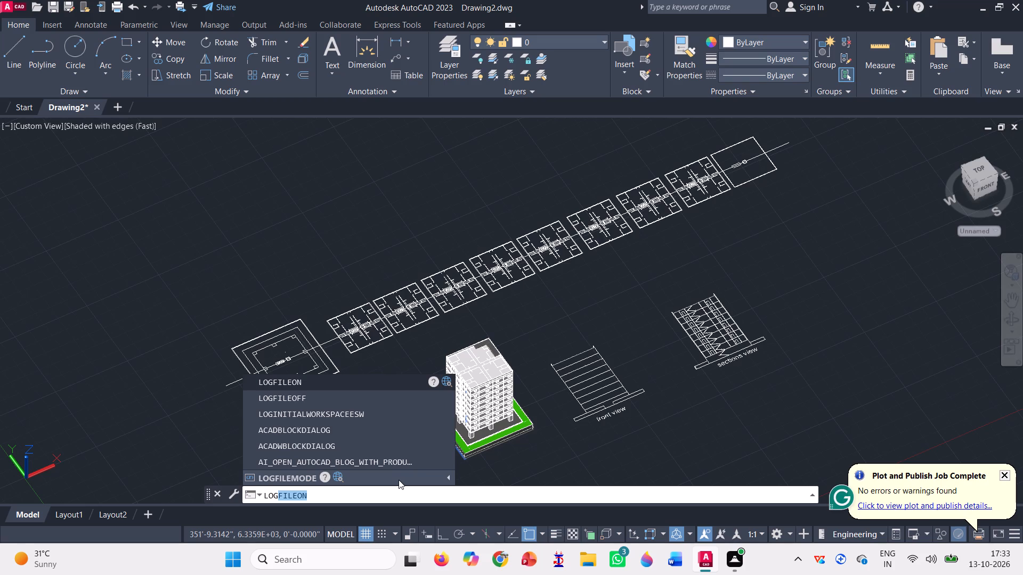
key("Down")
key("Return")
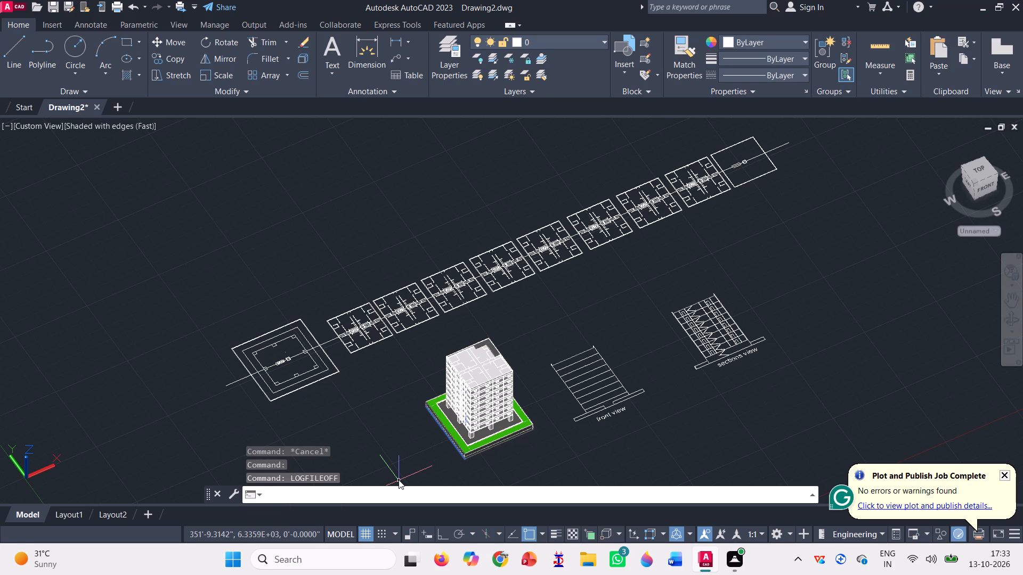
Save the drawing in the Documents folder as G+8 Apartment Building in AutoCAD 2018 Drawing format.
key("ctrl+s")
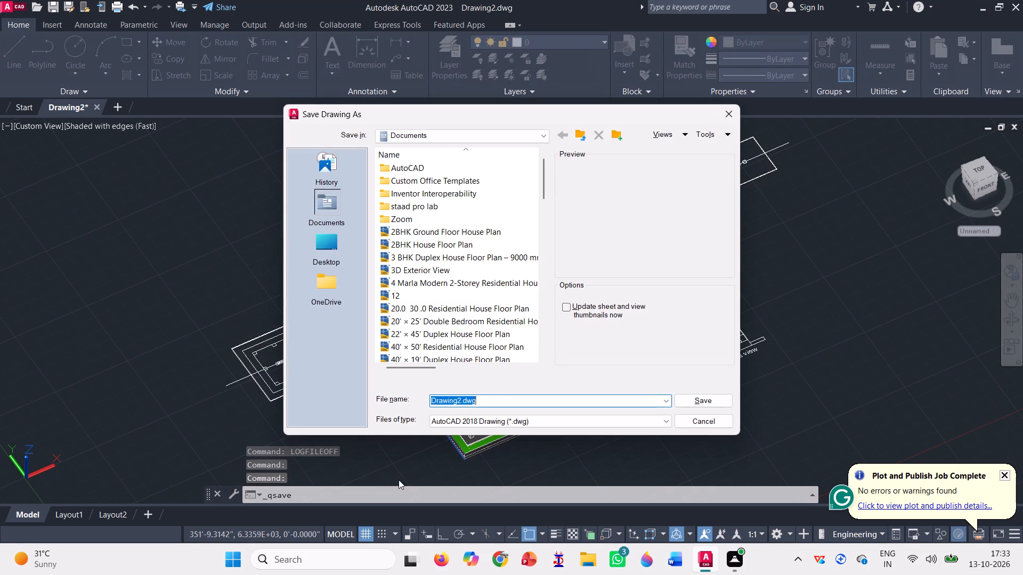
key("BackSpace")
key("ctrl+v")
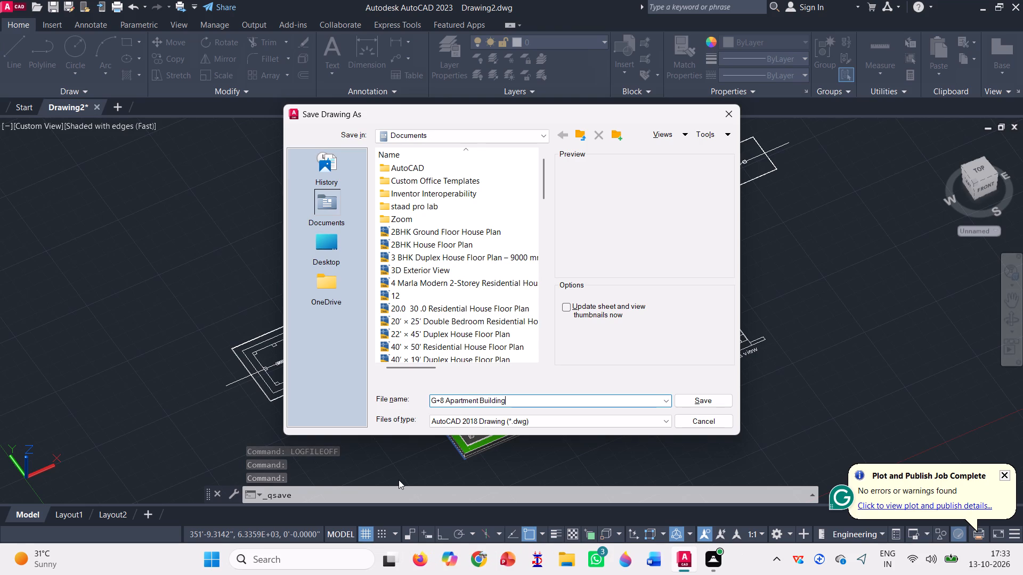
key("Return")
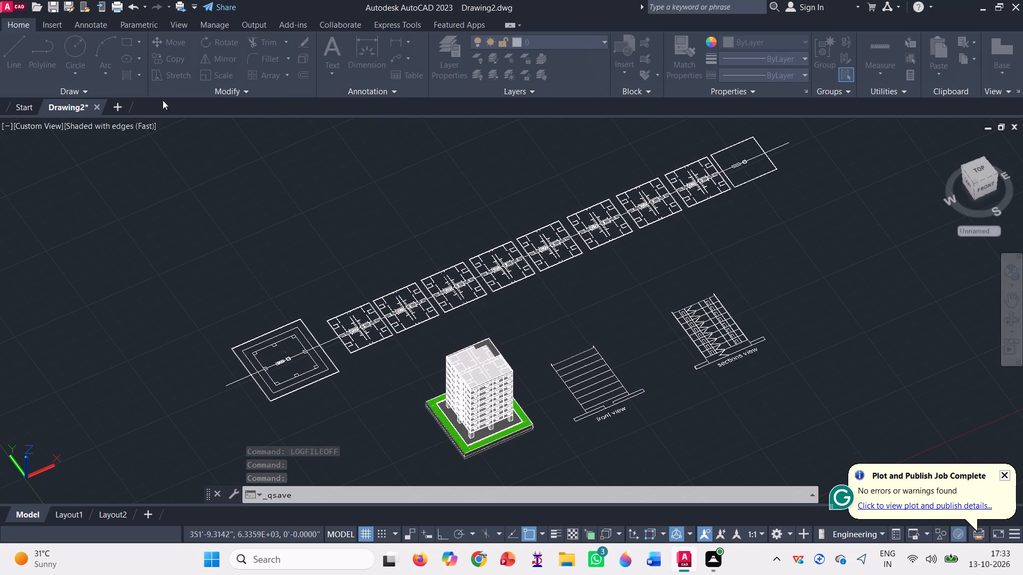
Plot the model view to G+8 Apartment Building-Model.pdf with AutoCAD PDF (Smallest File).pc3 in landscape orientation, applying the settings to the layout.
left_click(117, 0)
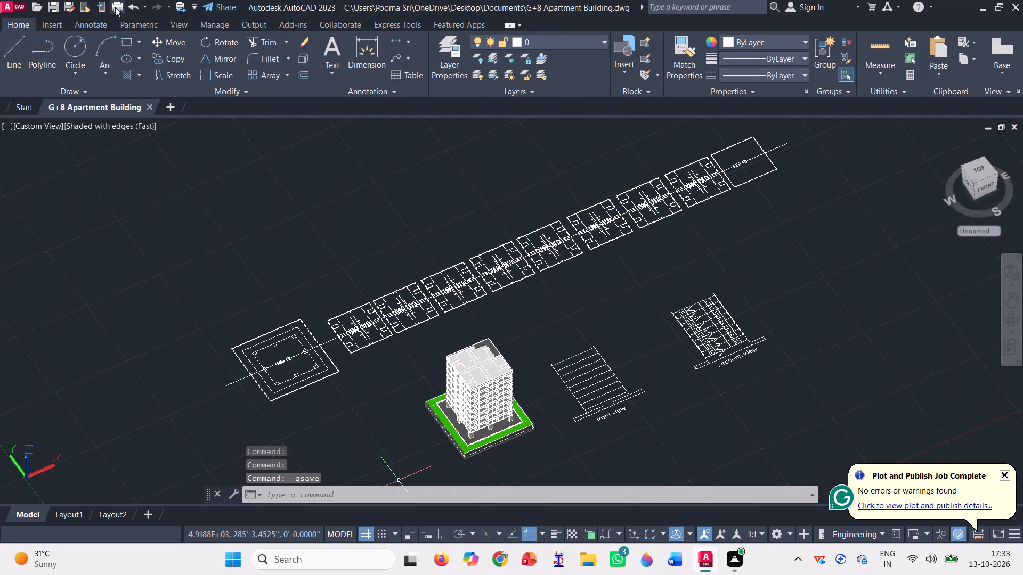
left_click(115, 5)
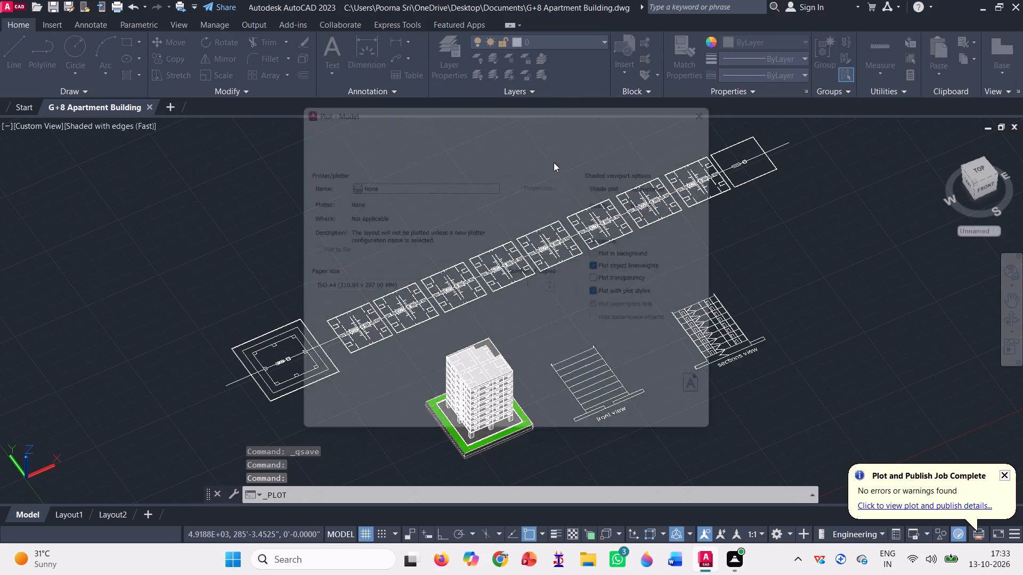
left_click(514, 182)
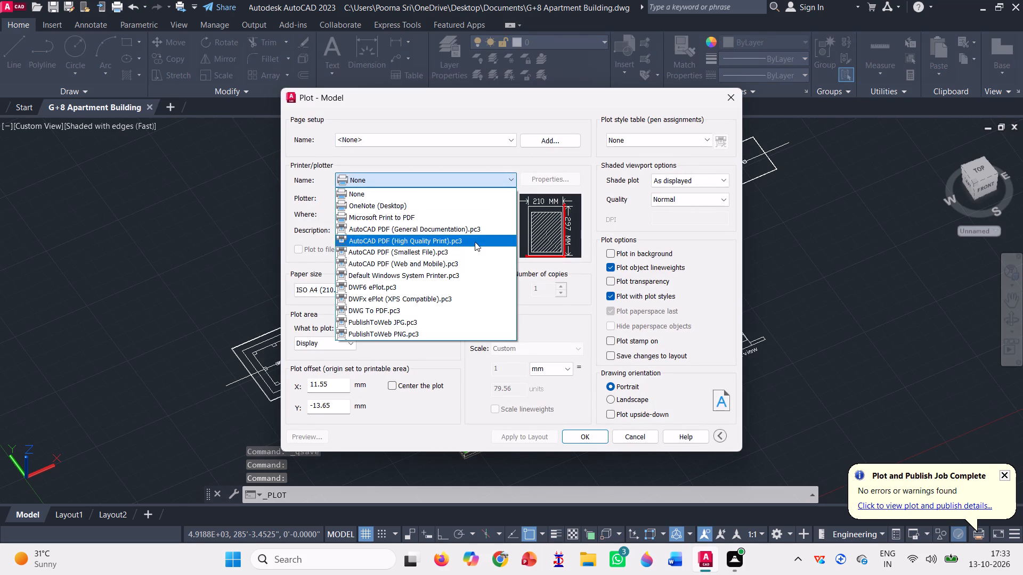
left_click(473, 250)
left_click(611, 397)
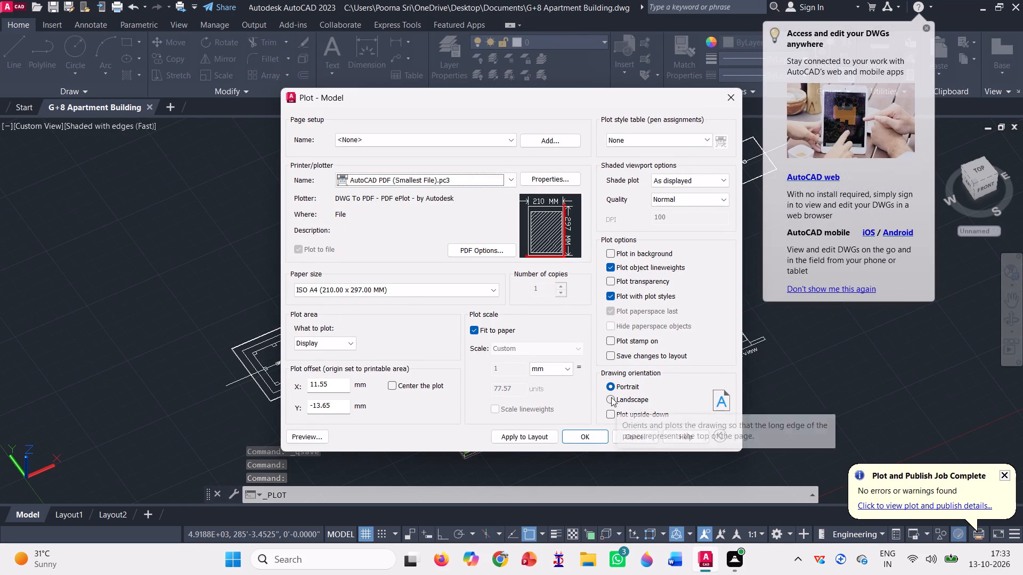
left_click(551, 437)
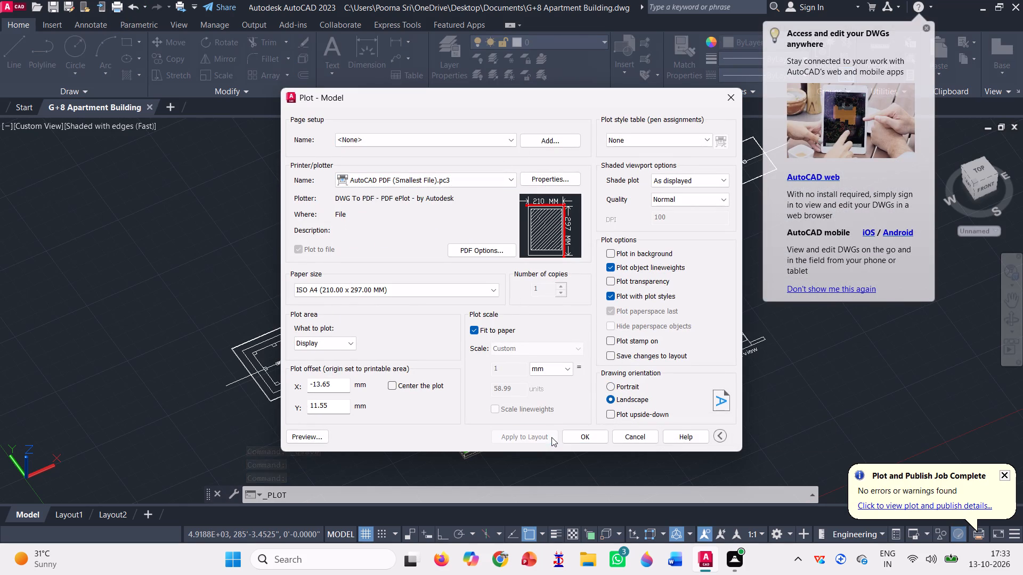
left_click(589, 435)
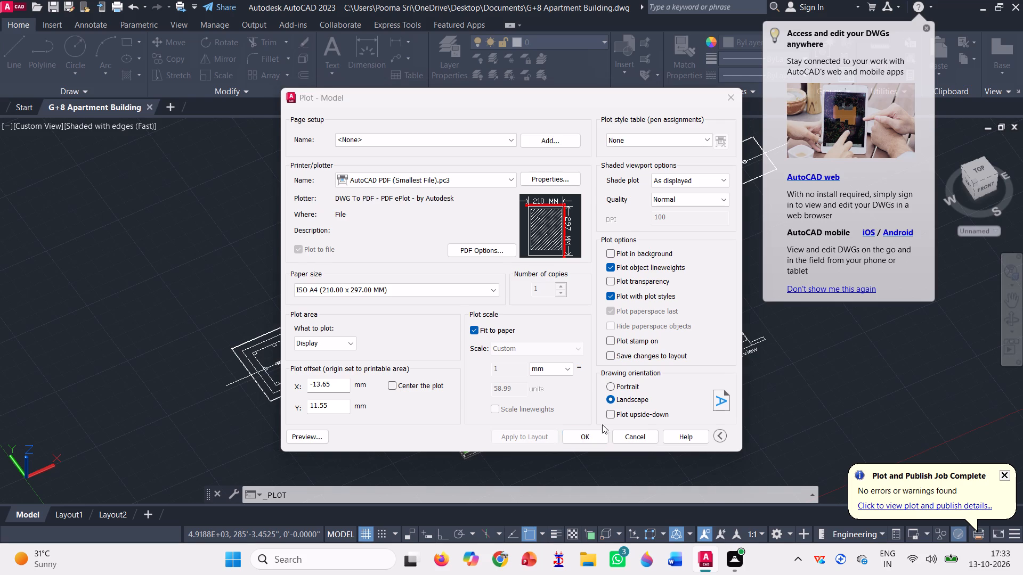
left_click(689, 394)
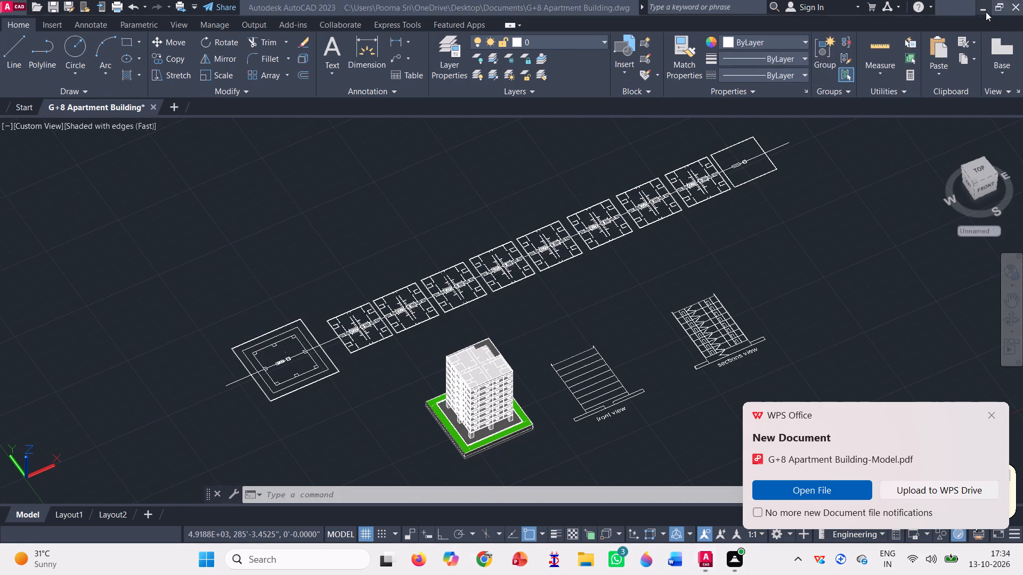
Close the WPS Office window that opens with the plotted PDF.
double_click(1002, 13)
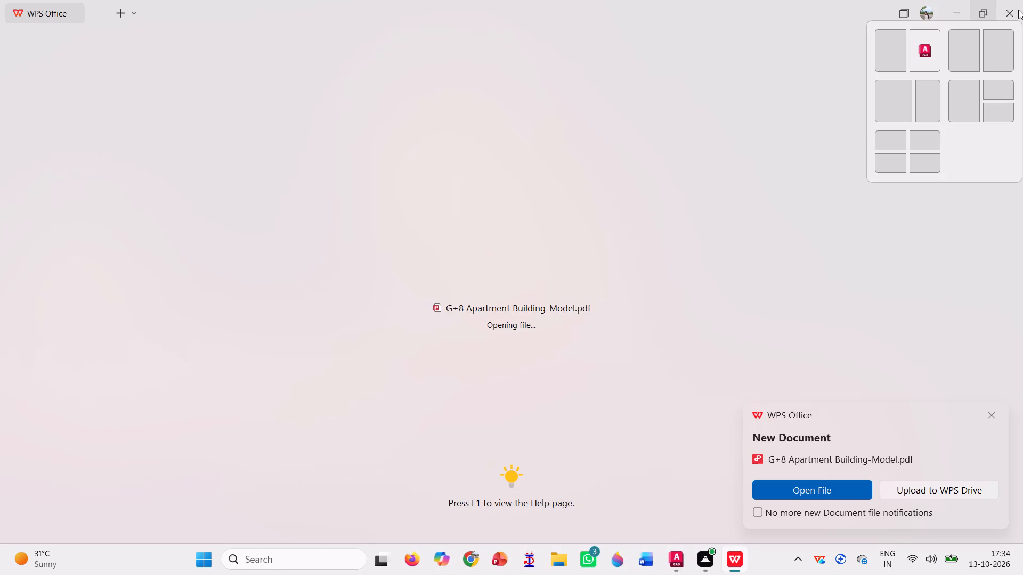
double_click(1018, 10)
scroll(693, 117, "down", 1)
double_click(1018, 0)
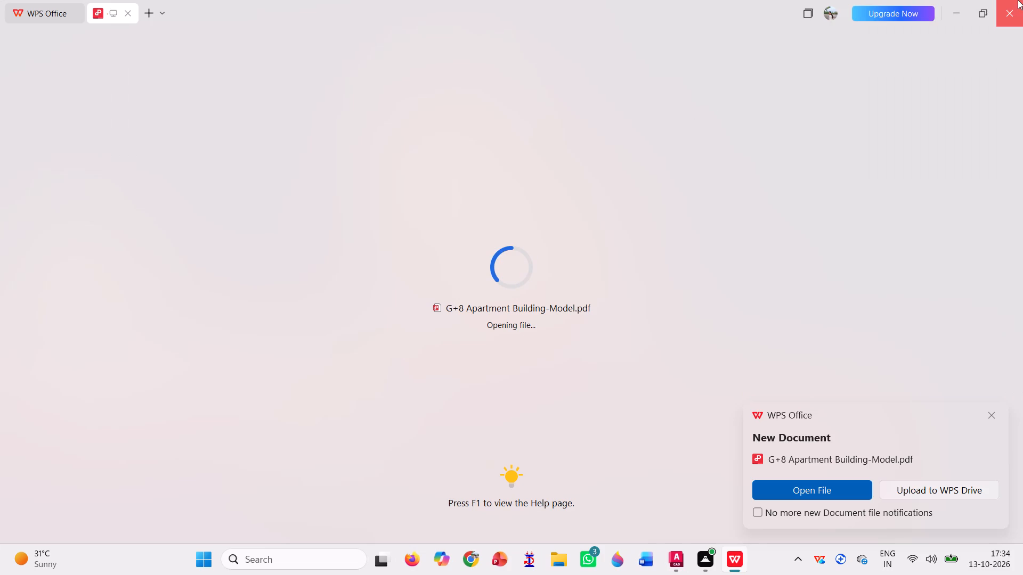
double_click(1011, 13)
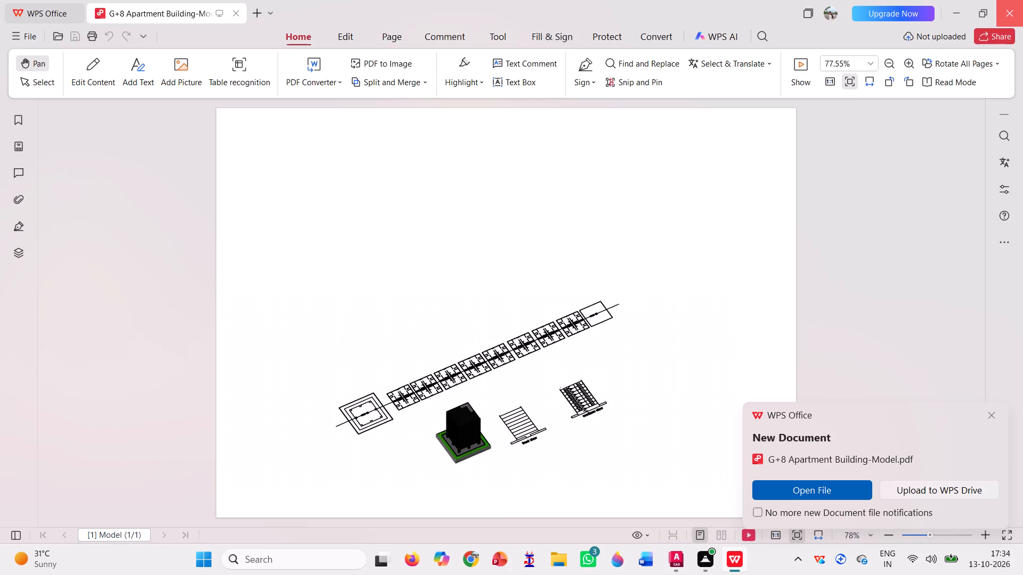